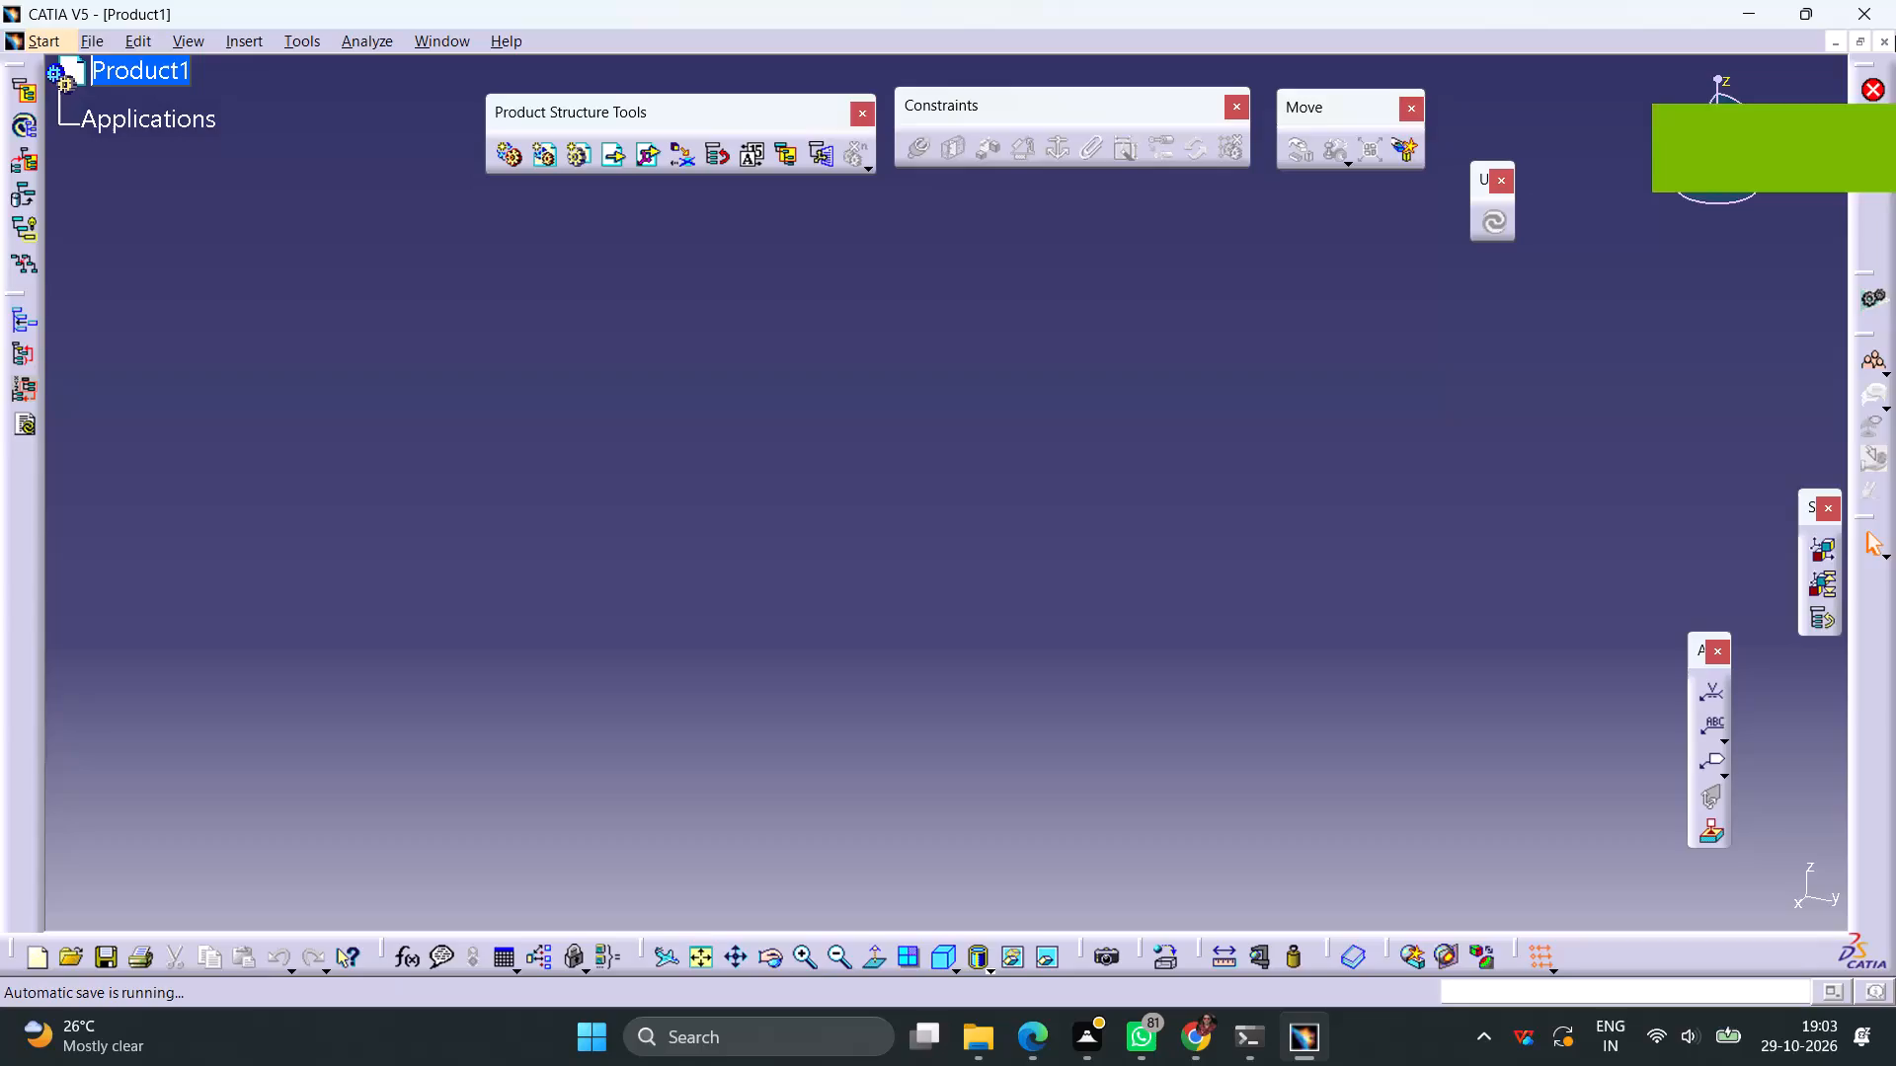
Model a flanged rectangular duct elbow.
Close the empty Product1 document.
click(1885, 40)
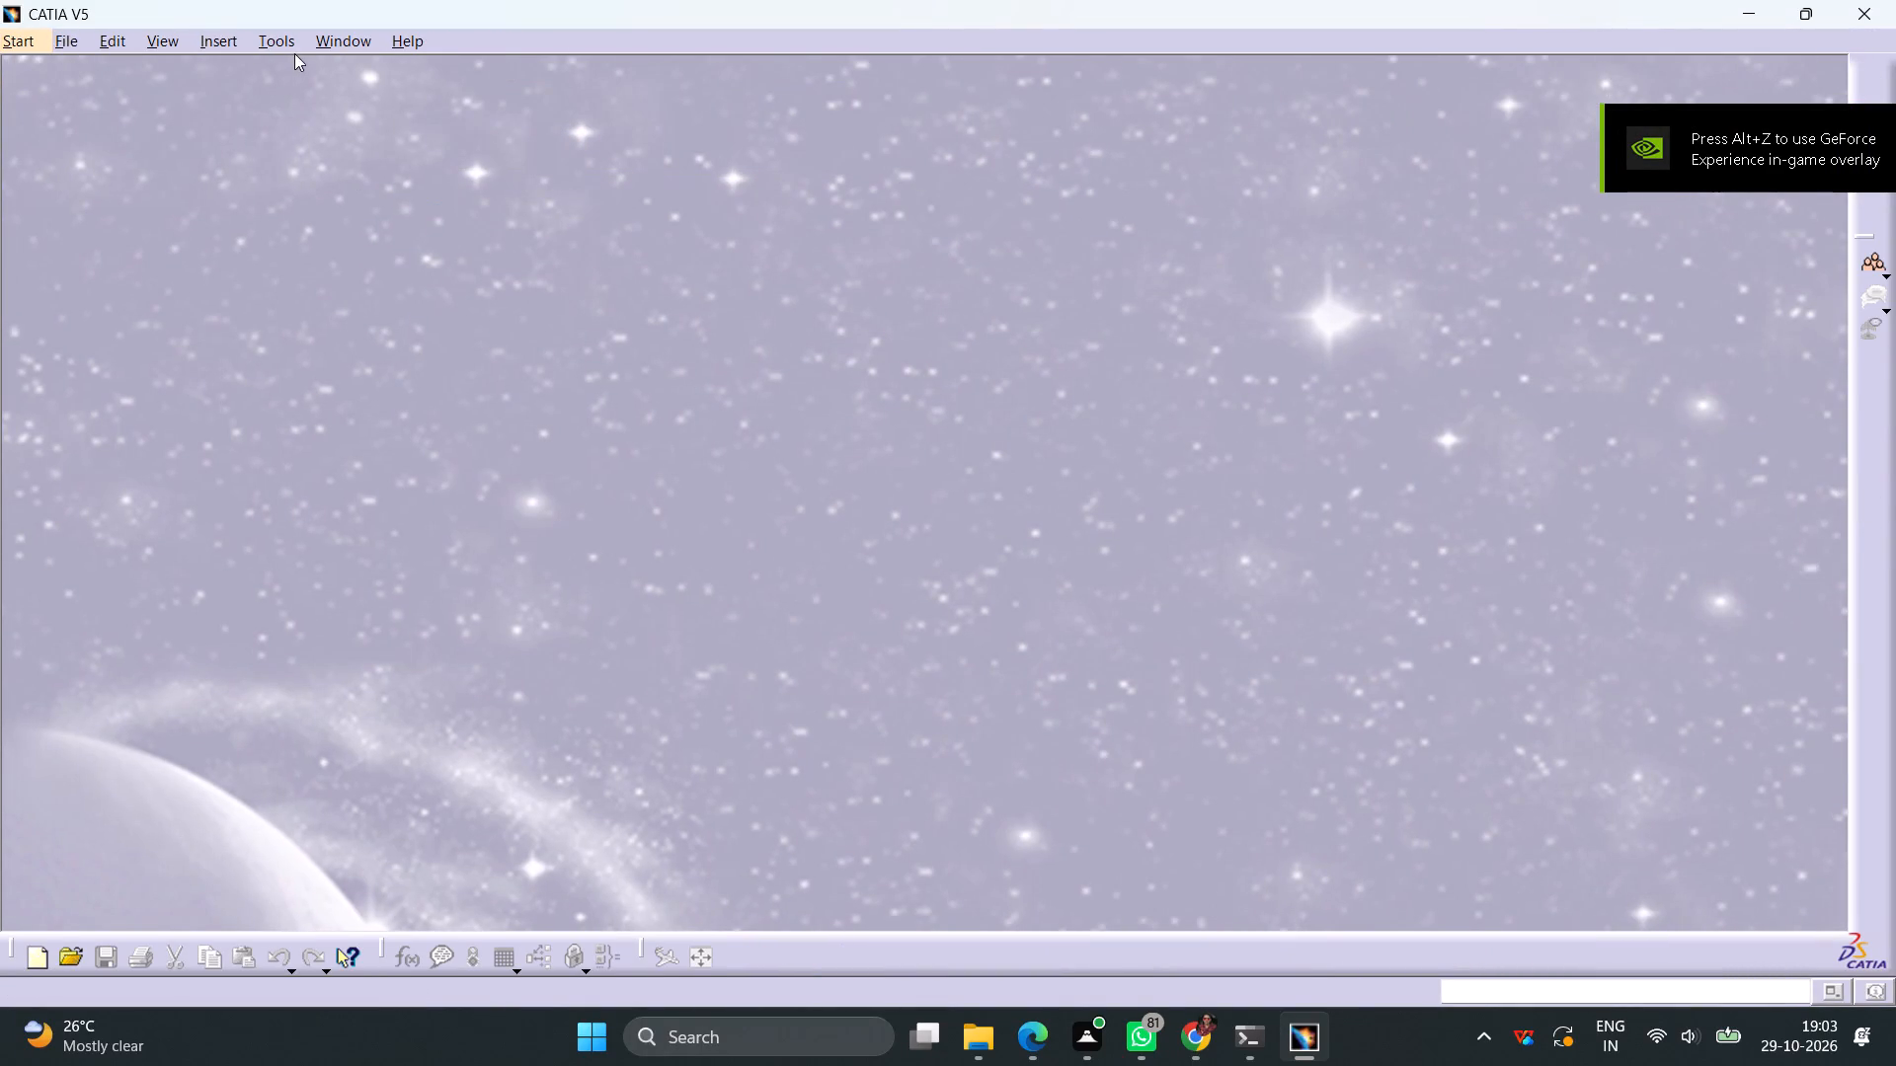
Choose the macro language and start recording a new macro in the Temp folder library.
click(273, 41)
click(354, 146)
click(555, 190)
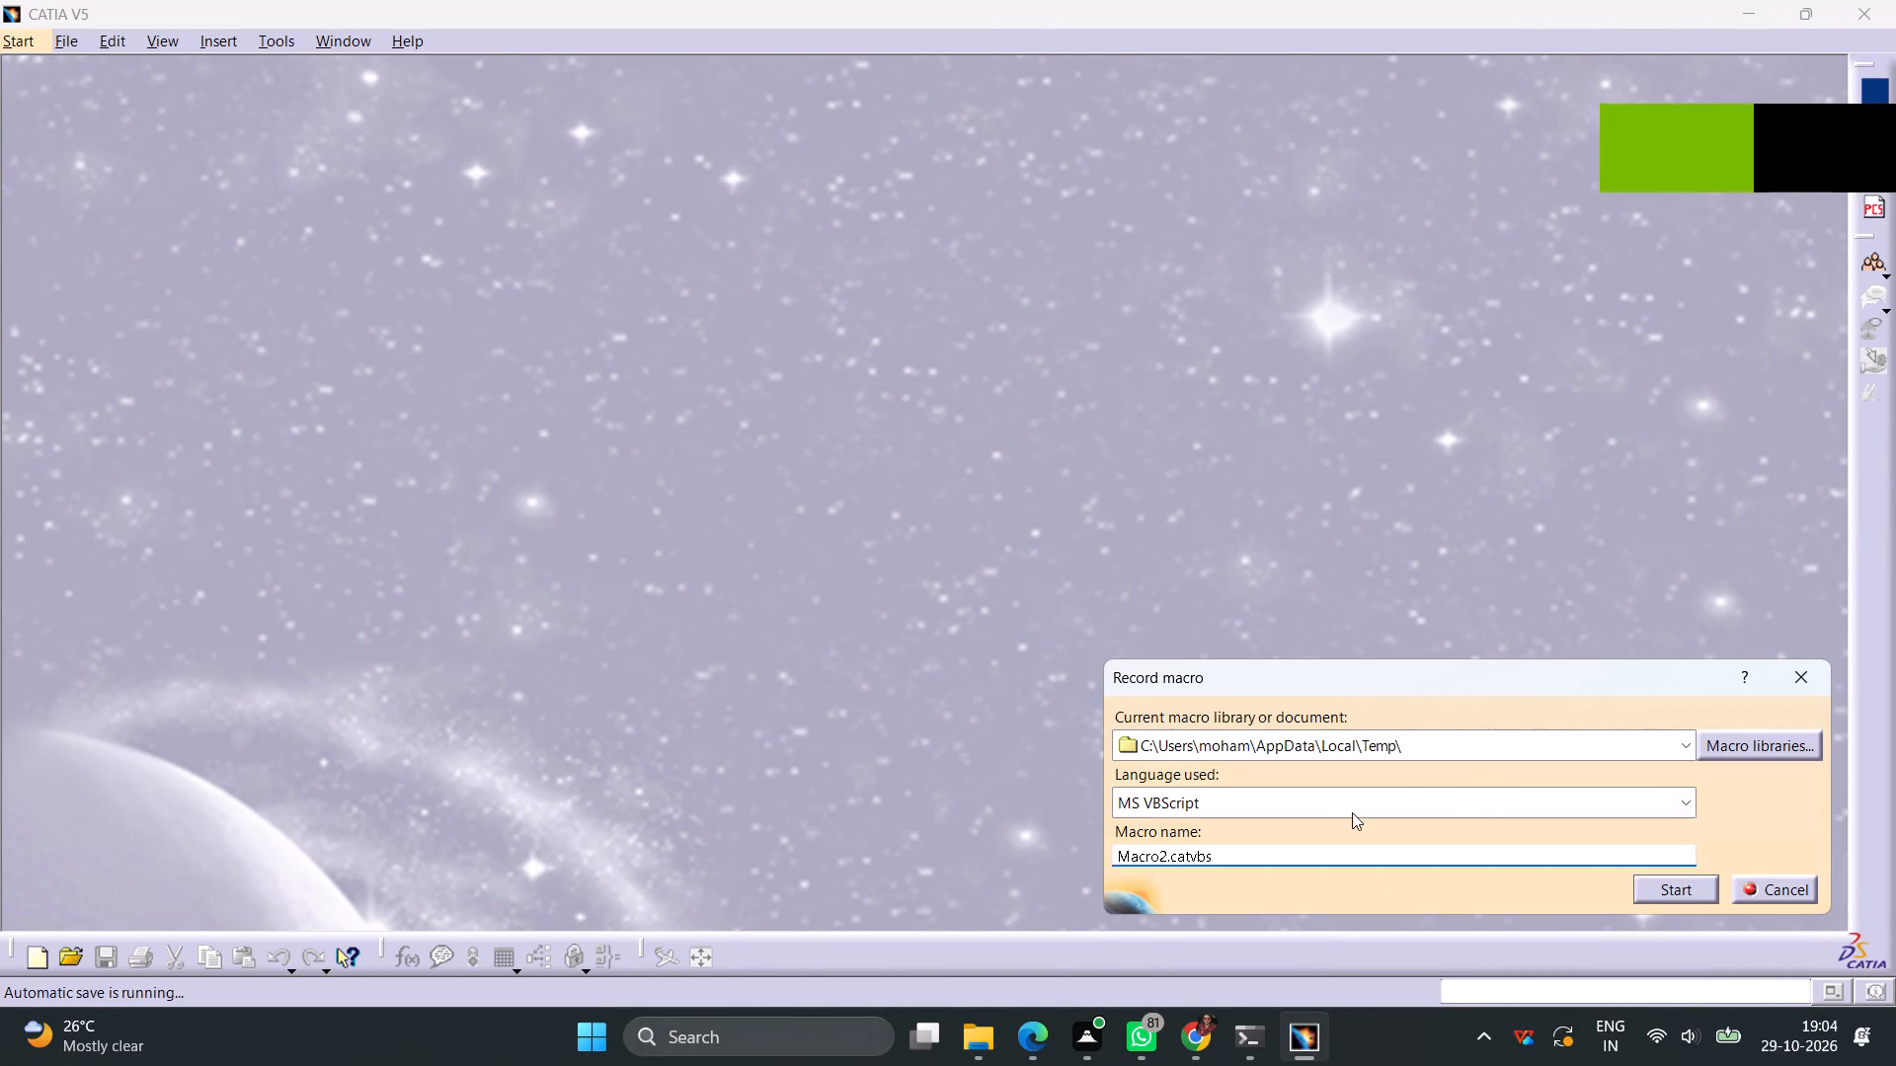
click(1336, 812)
click(1170, 837)
click(1682, 896)
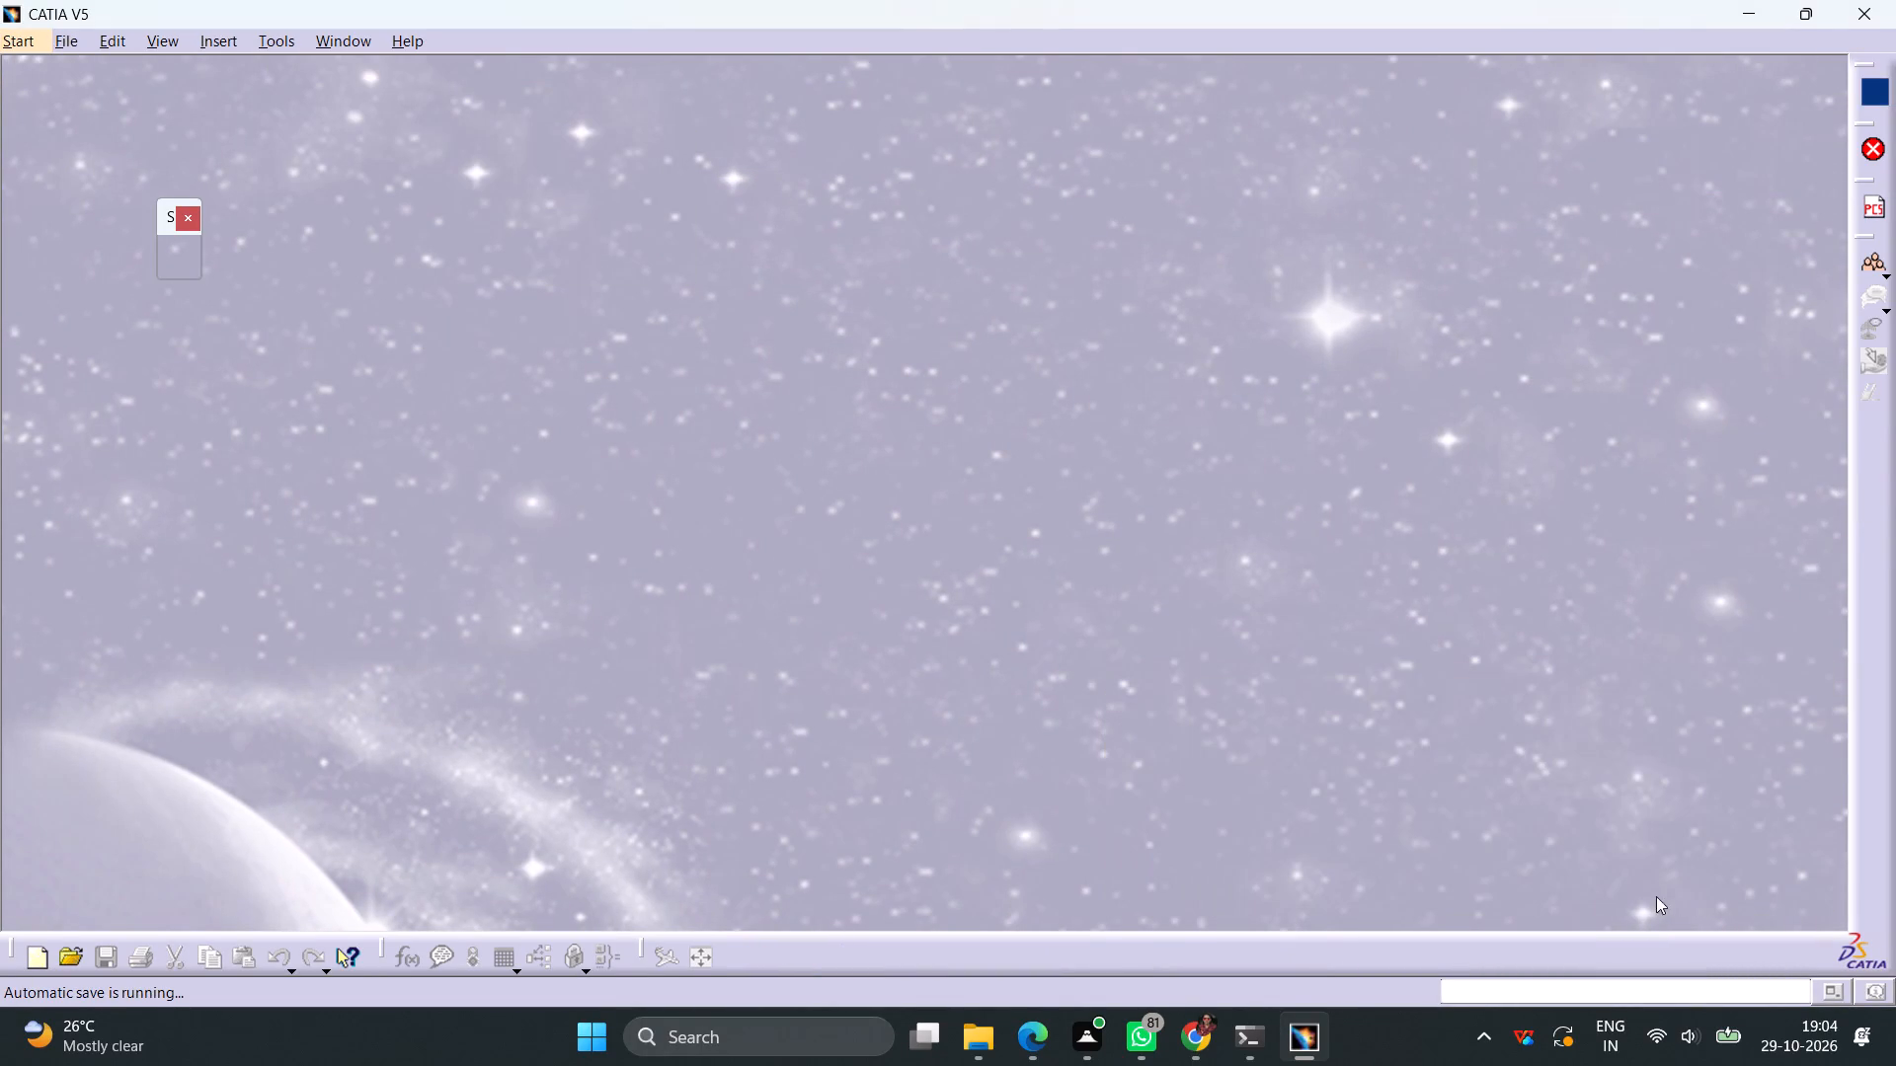
Create a new part in the Part Design workbench under Mechanical Design.
click(36, 42)
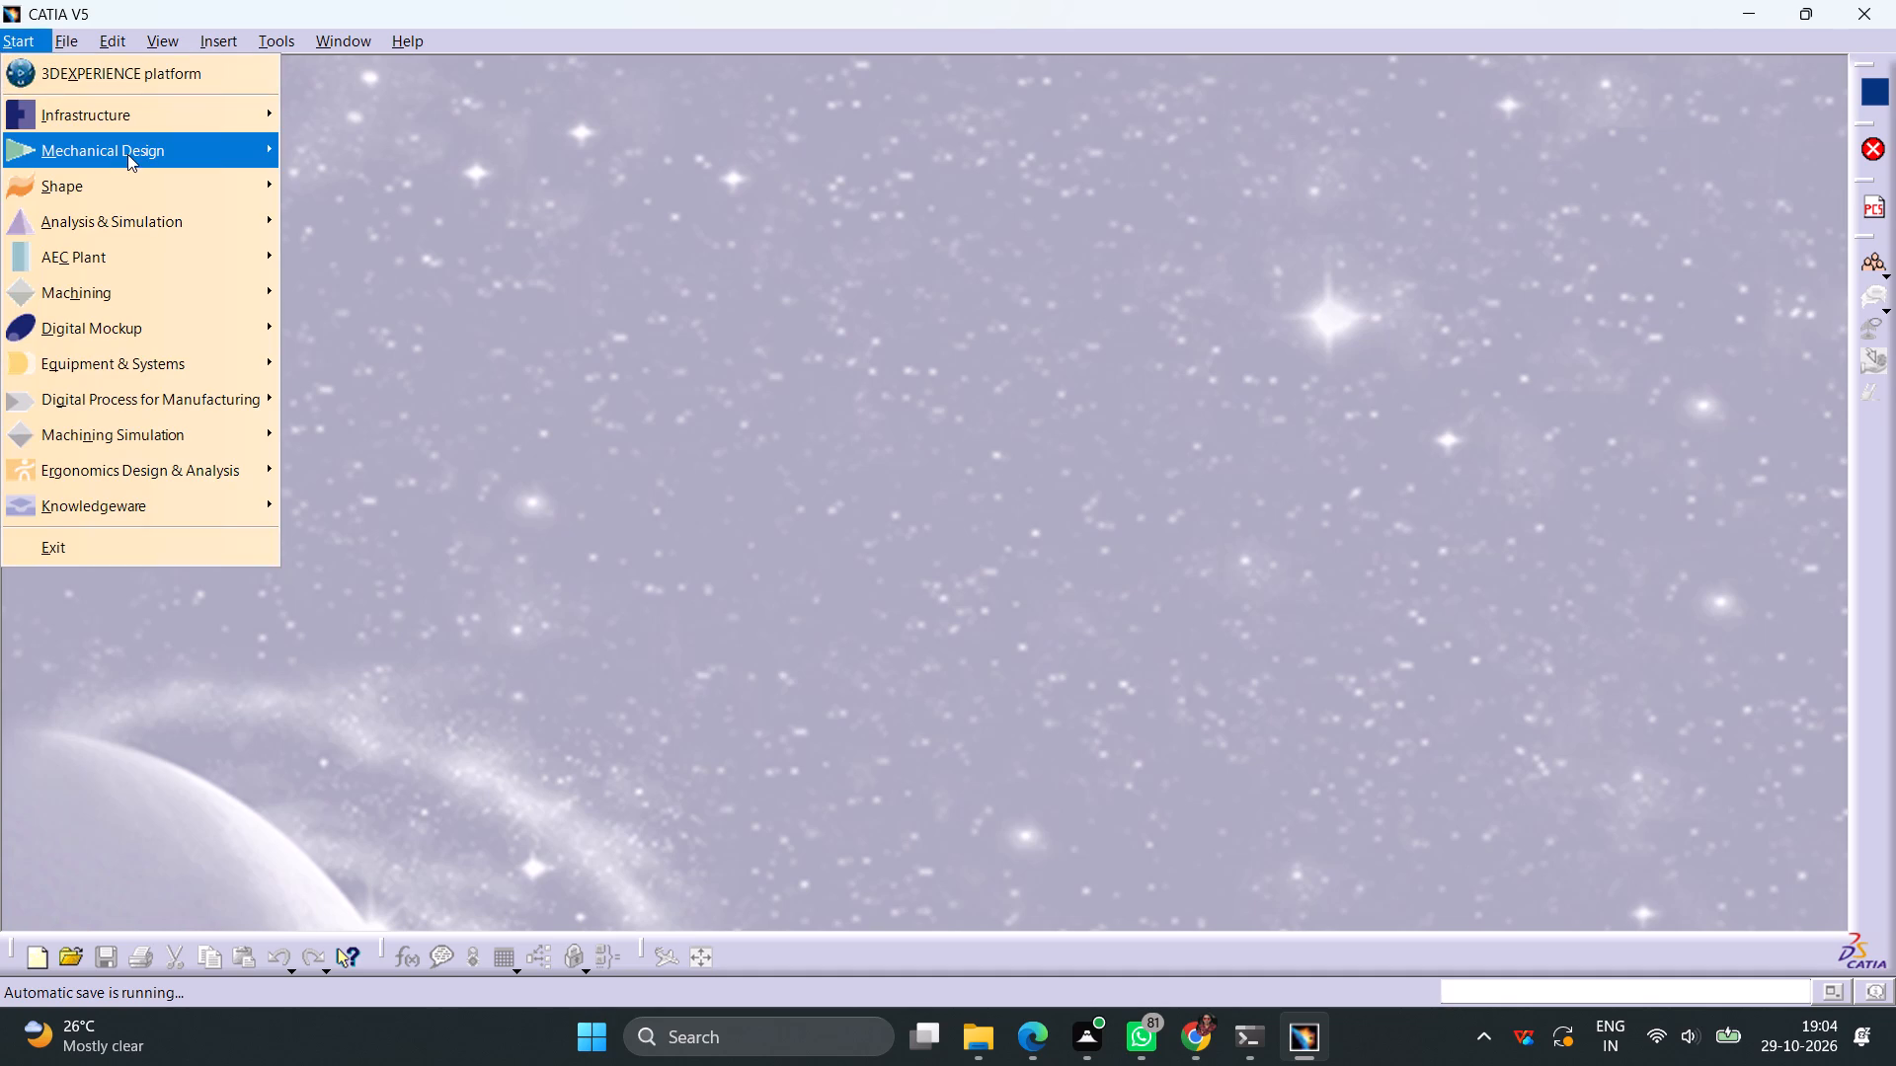
click(127, 154)
click(392, 157)
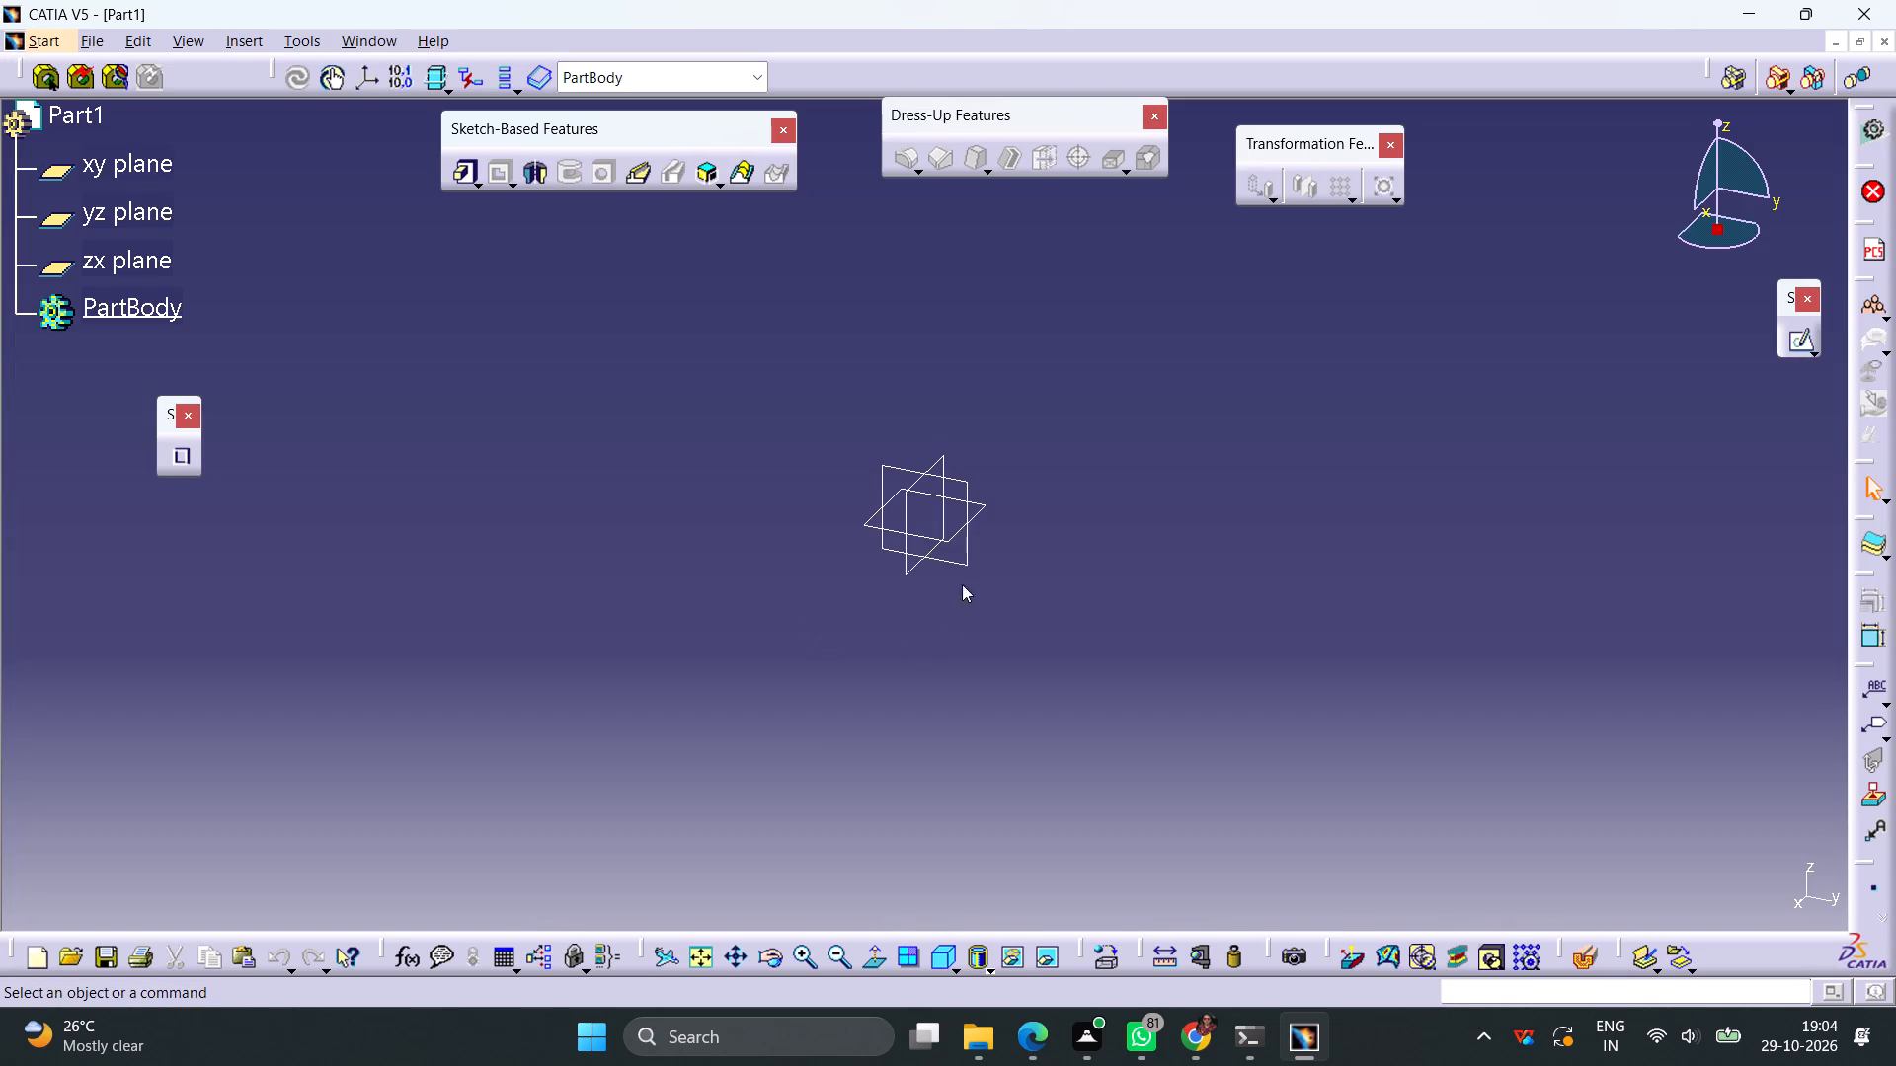
Sketch a centered rectangle about 36 by 39 mm on the xy plane, centred on the origin.
click(982, 507)
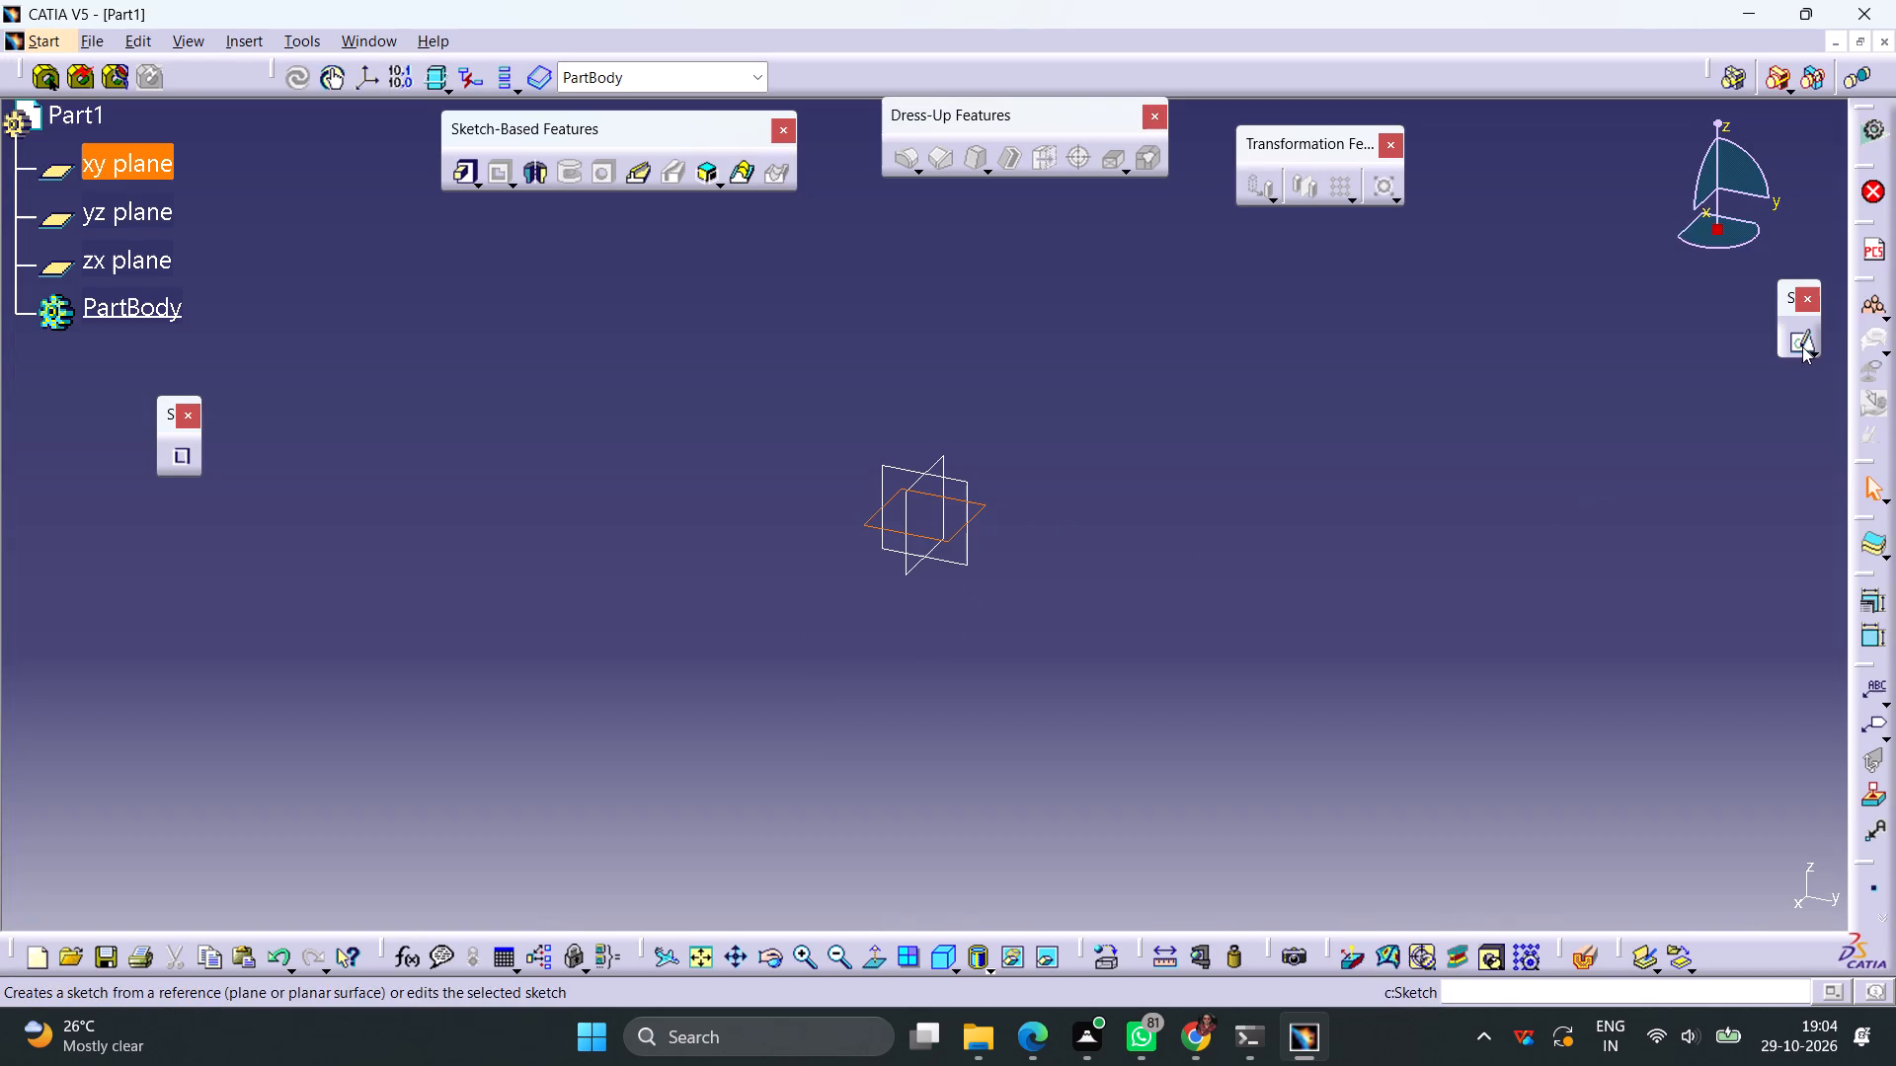
click(1802, 346)
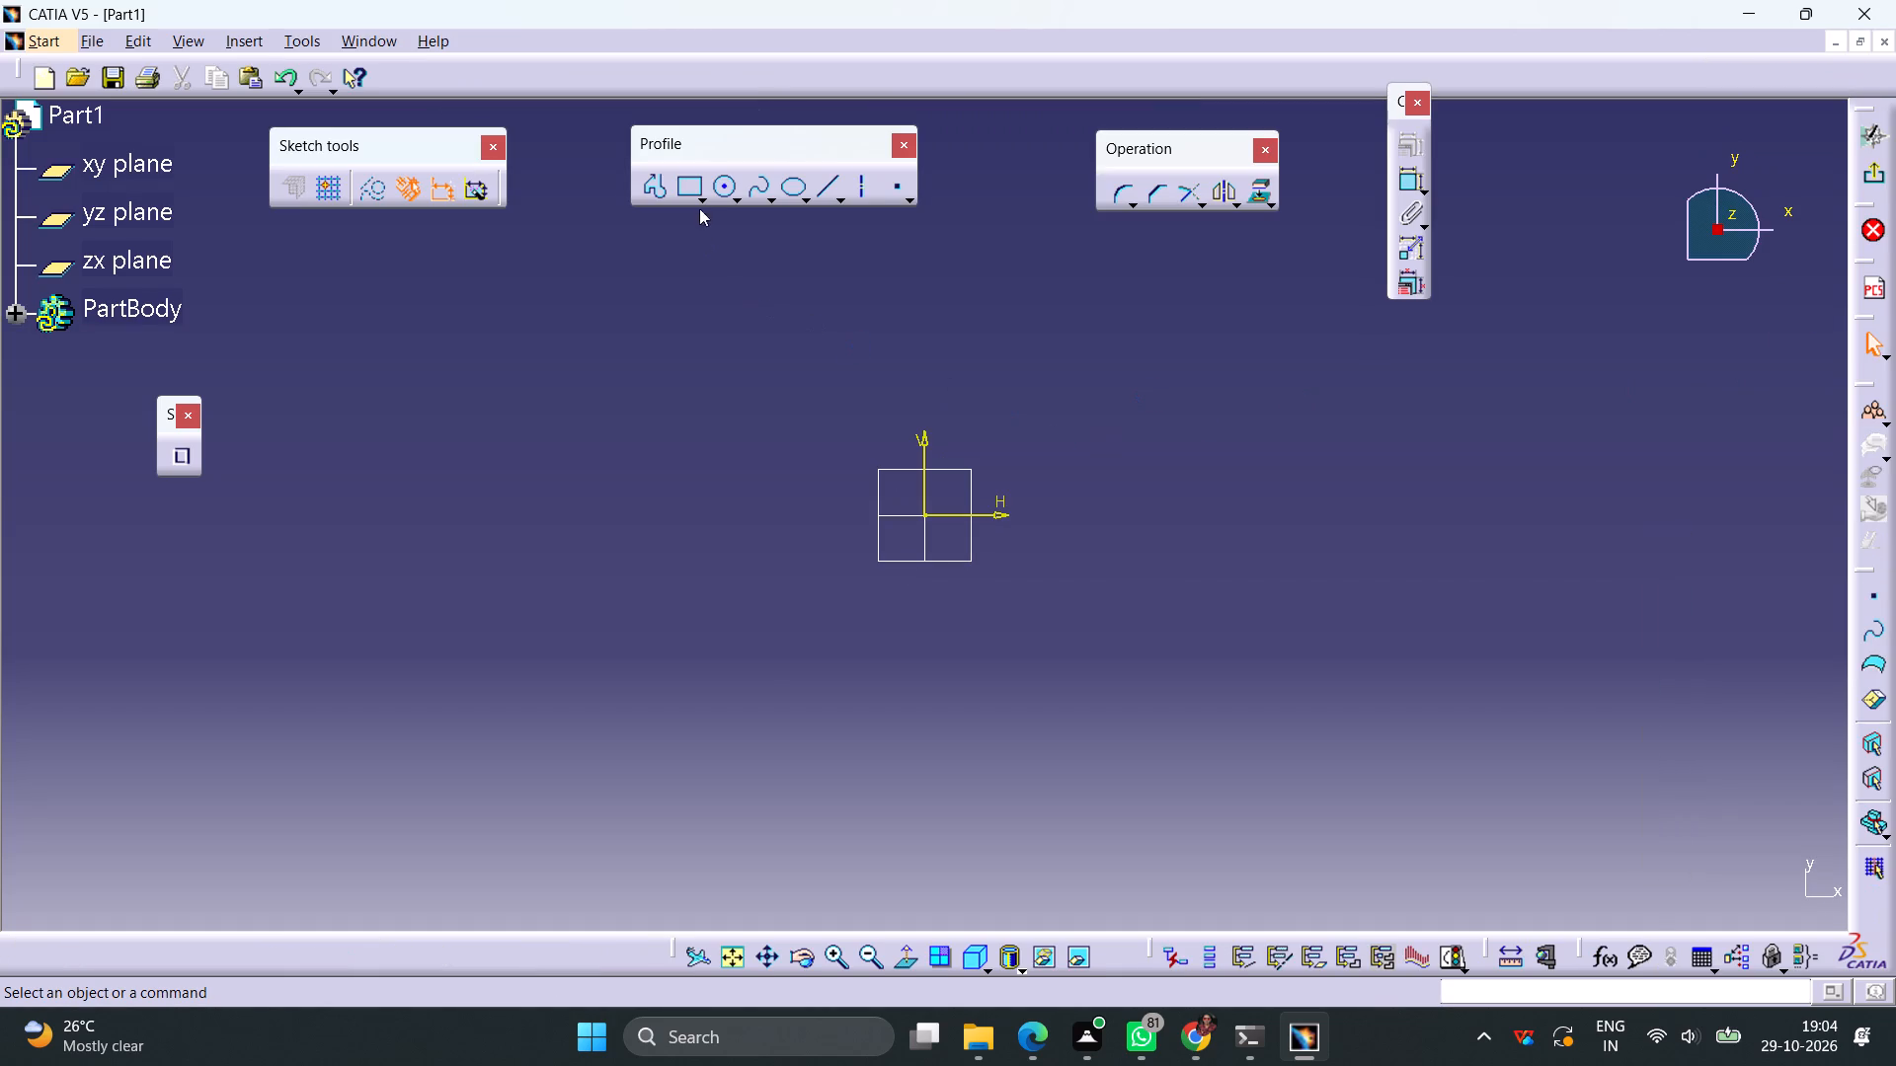
click(699, 199)
click(975, 225)
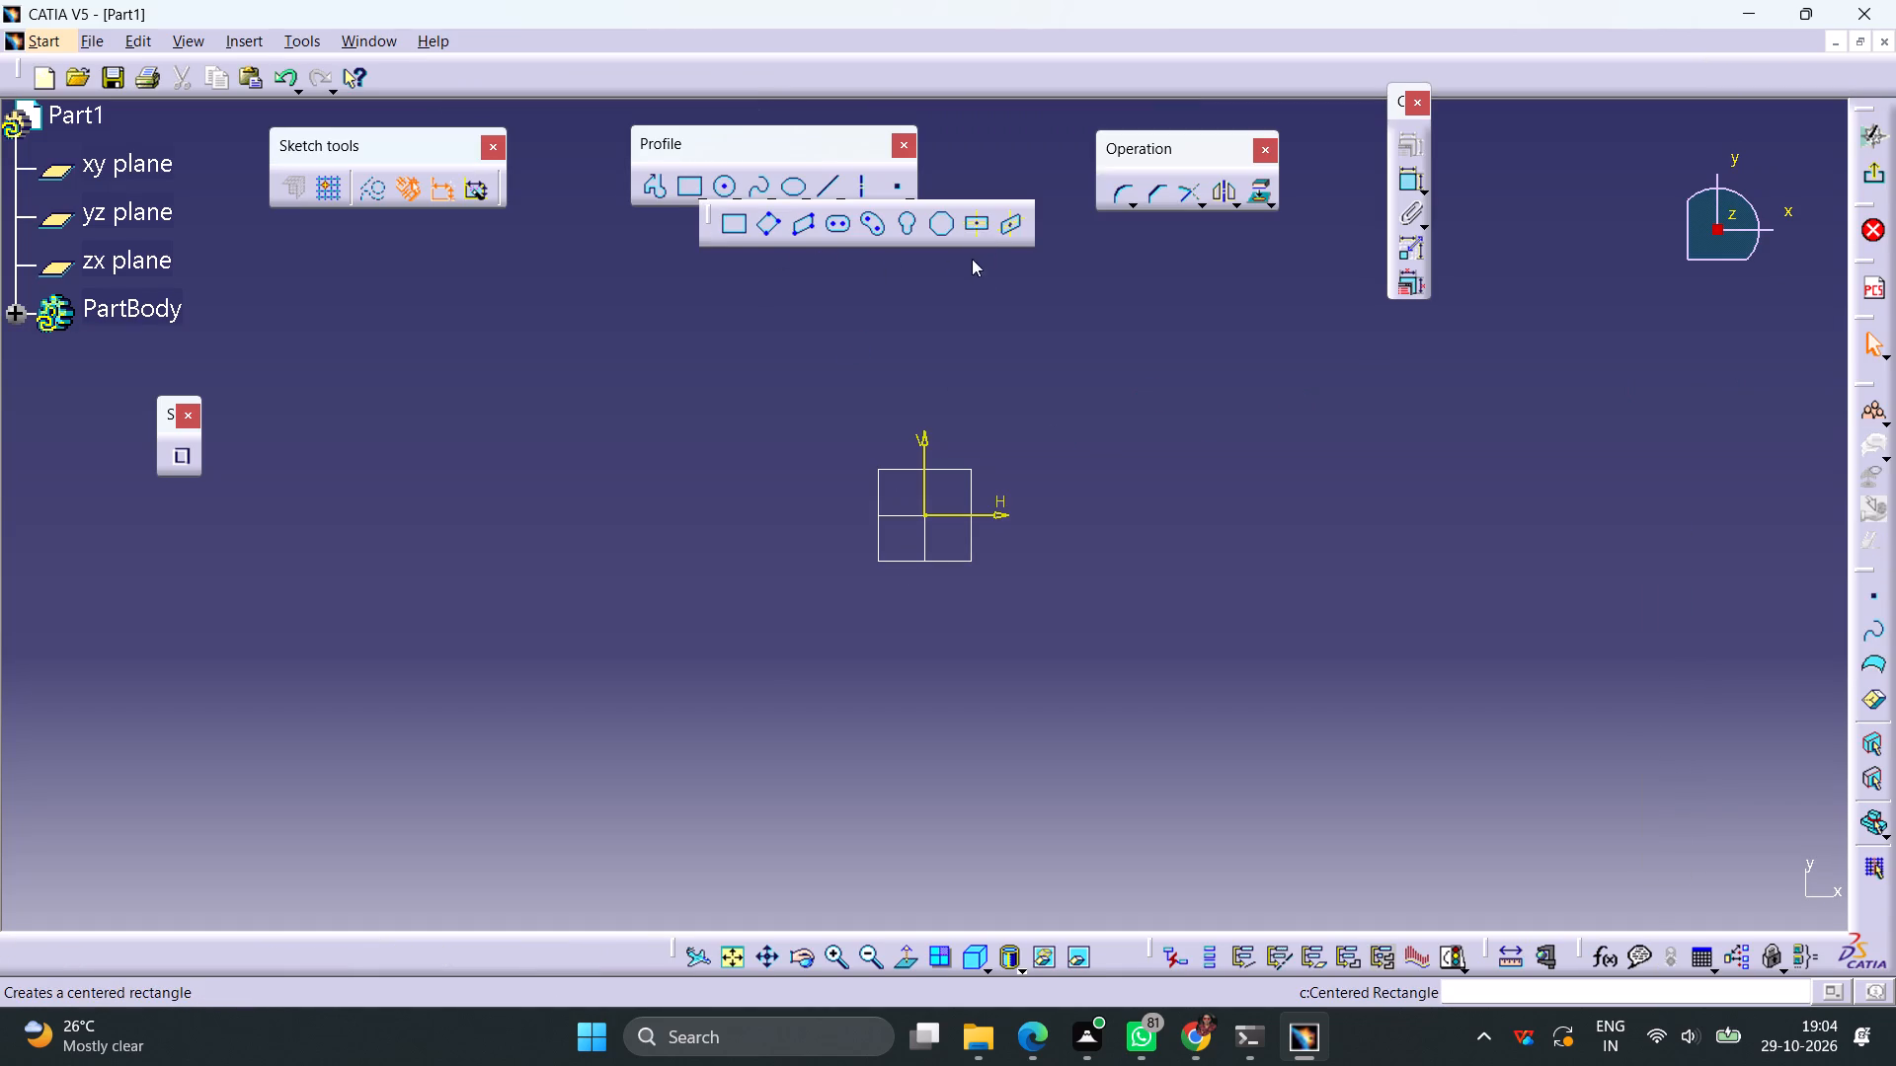
click(926, 511)
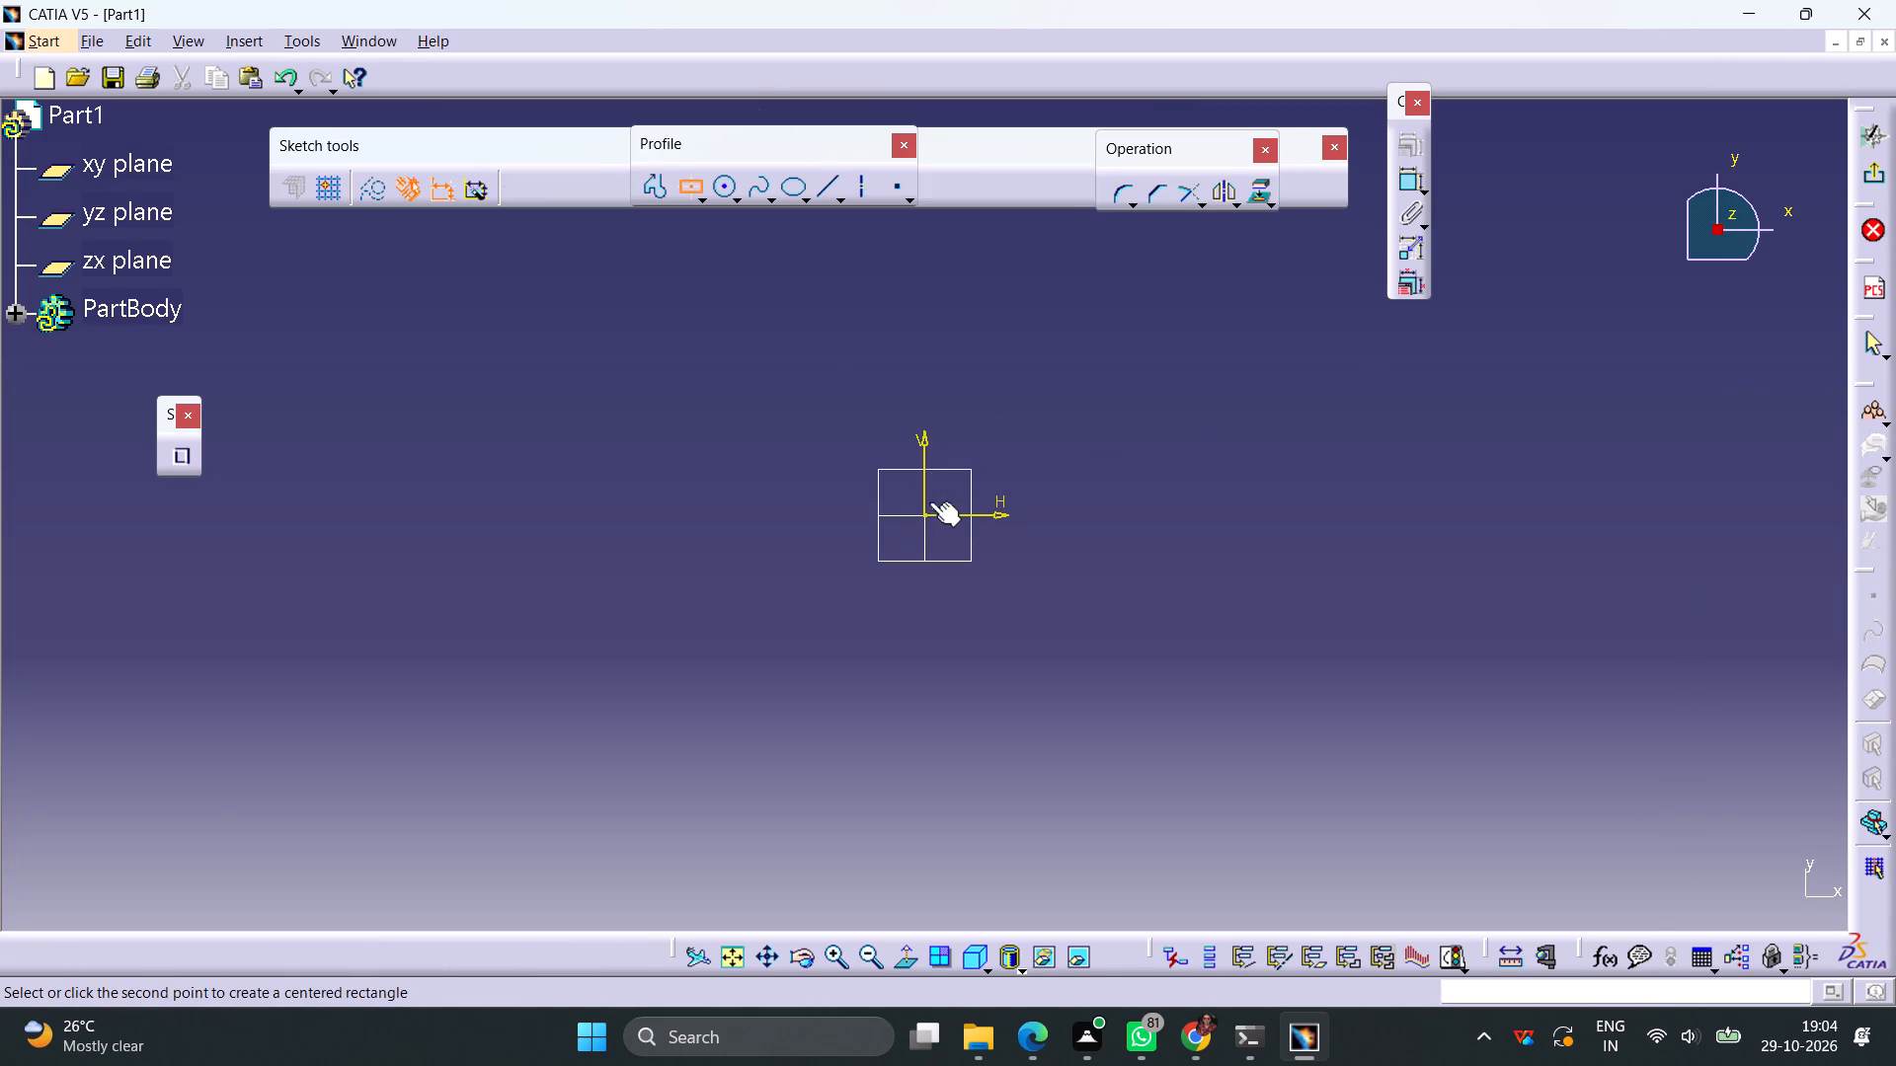
click(987, 448)
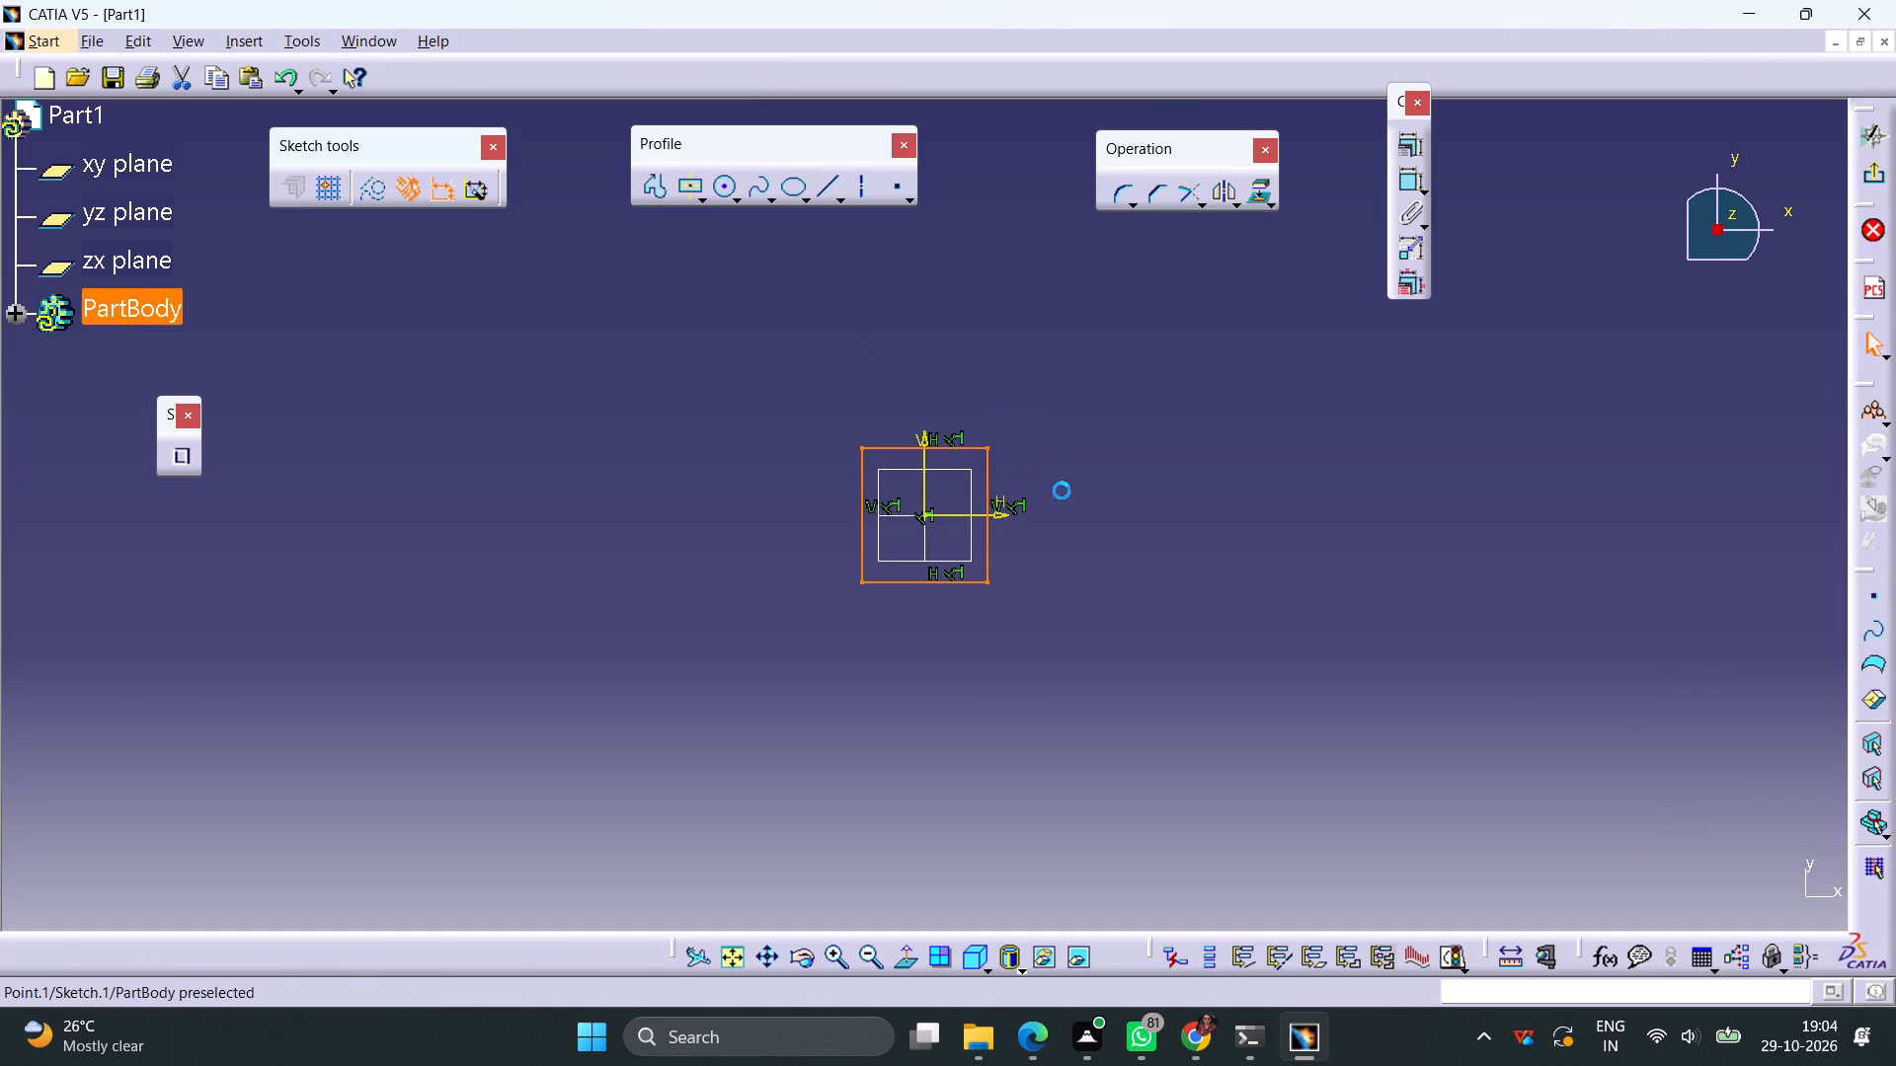
click(1160, 509)
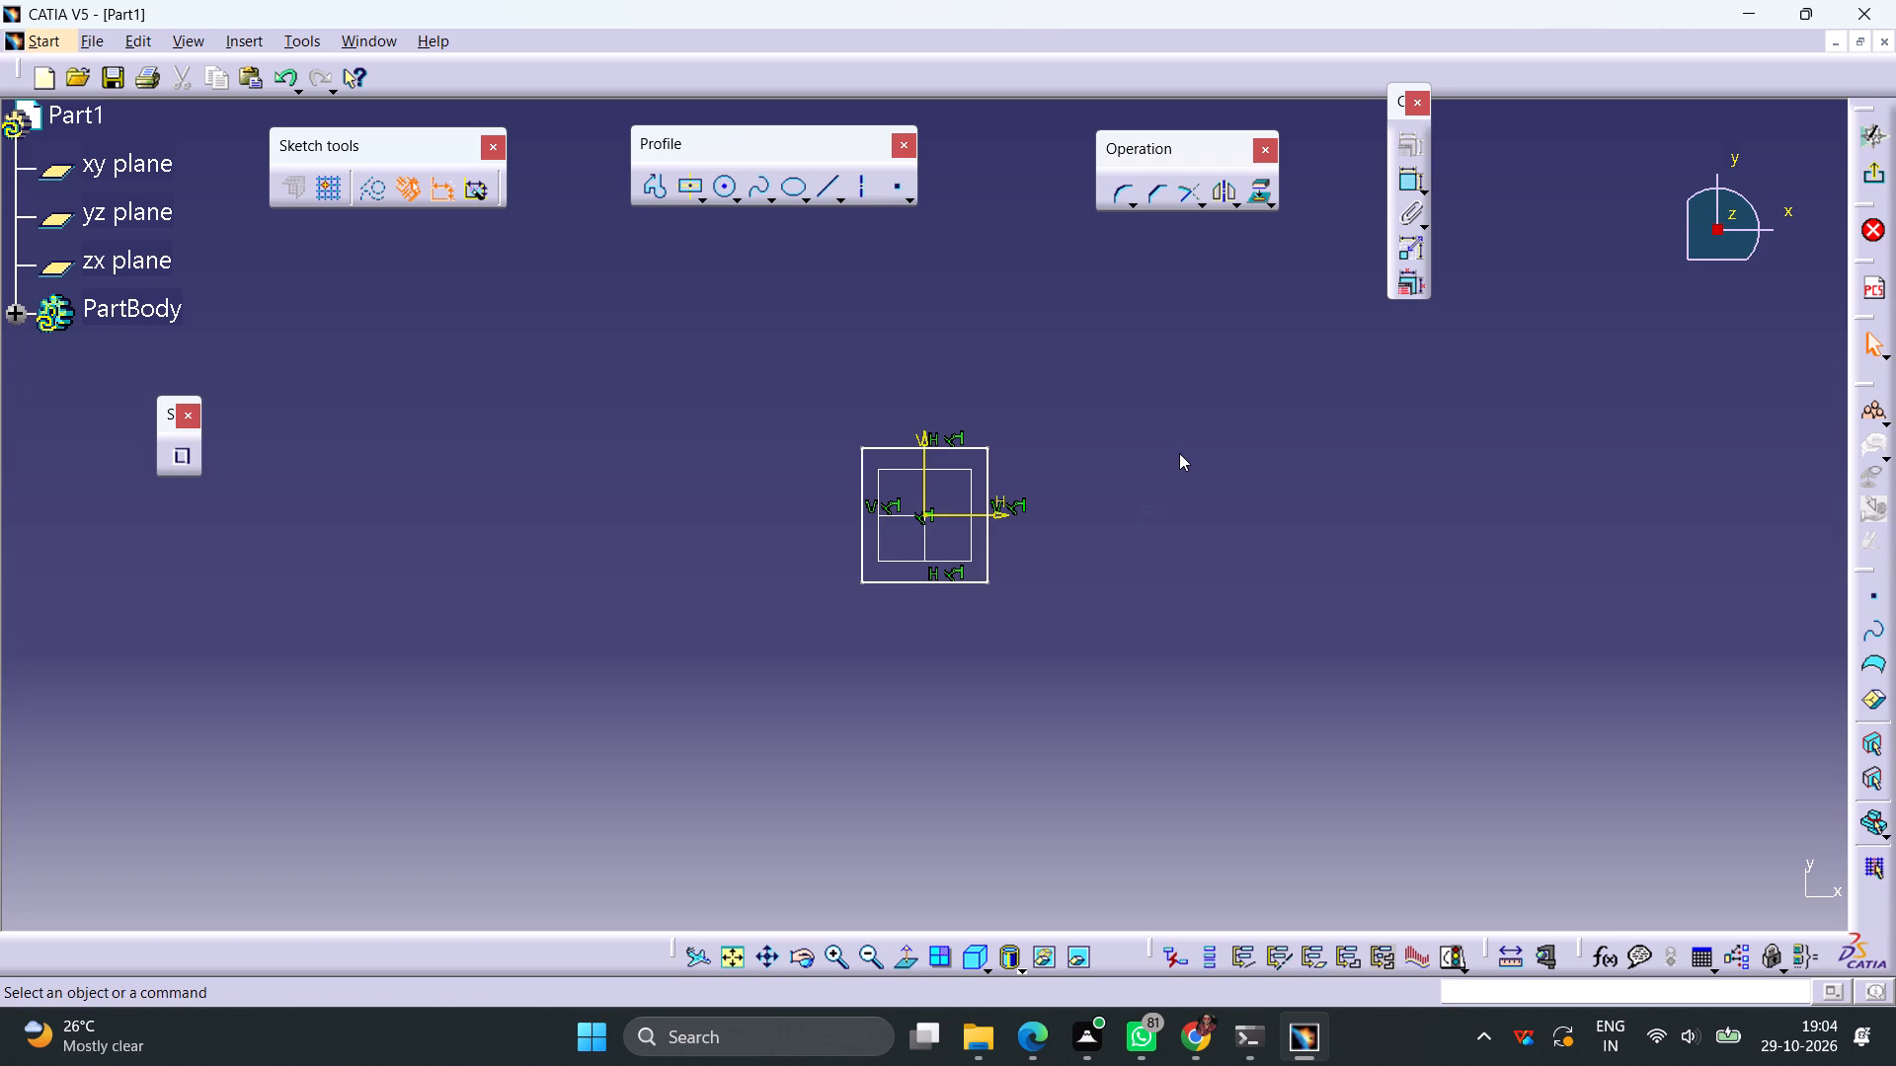
Dimension the rectangle's horizontal width and set it to 29 mm.
click(1397, 185)
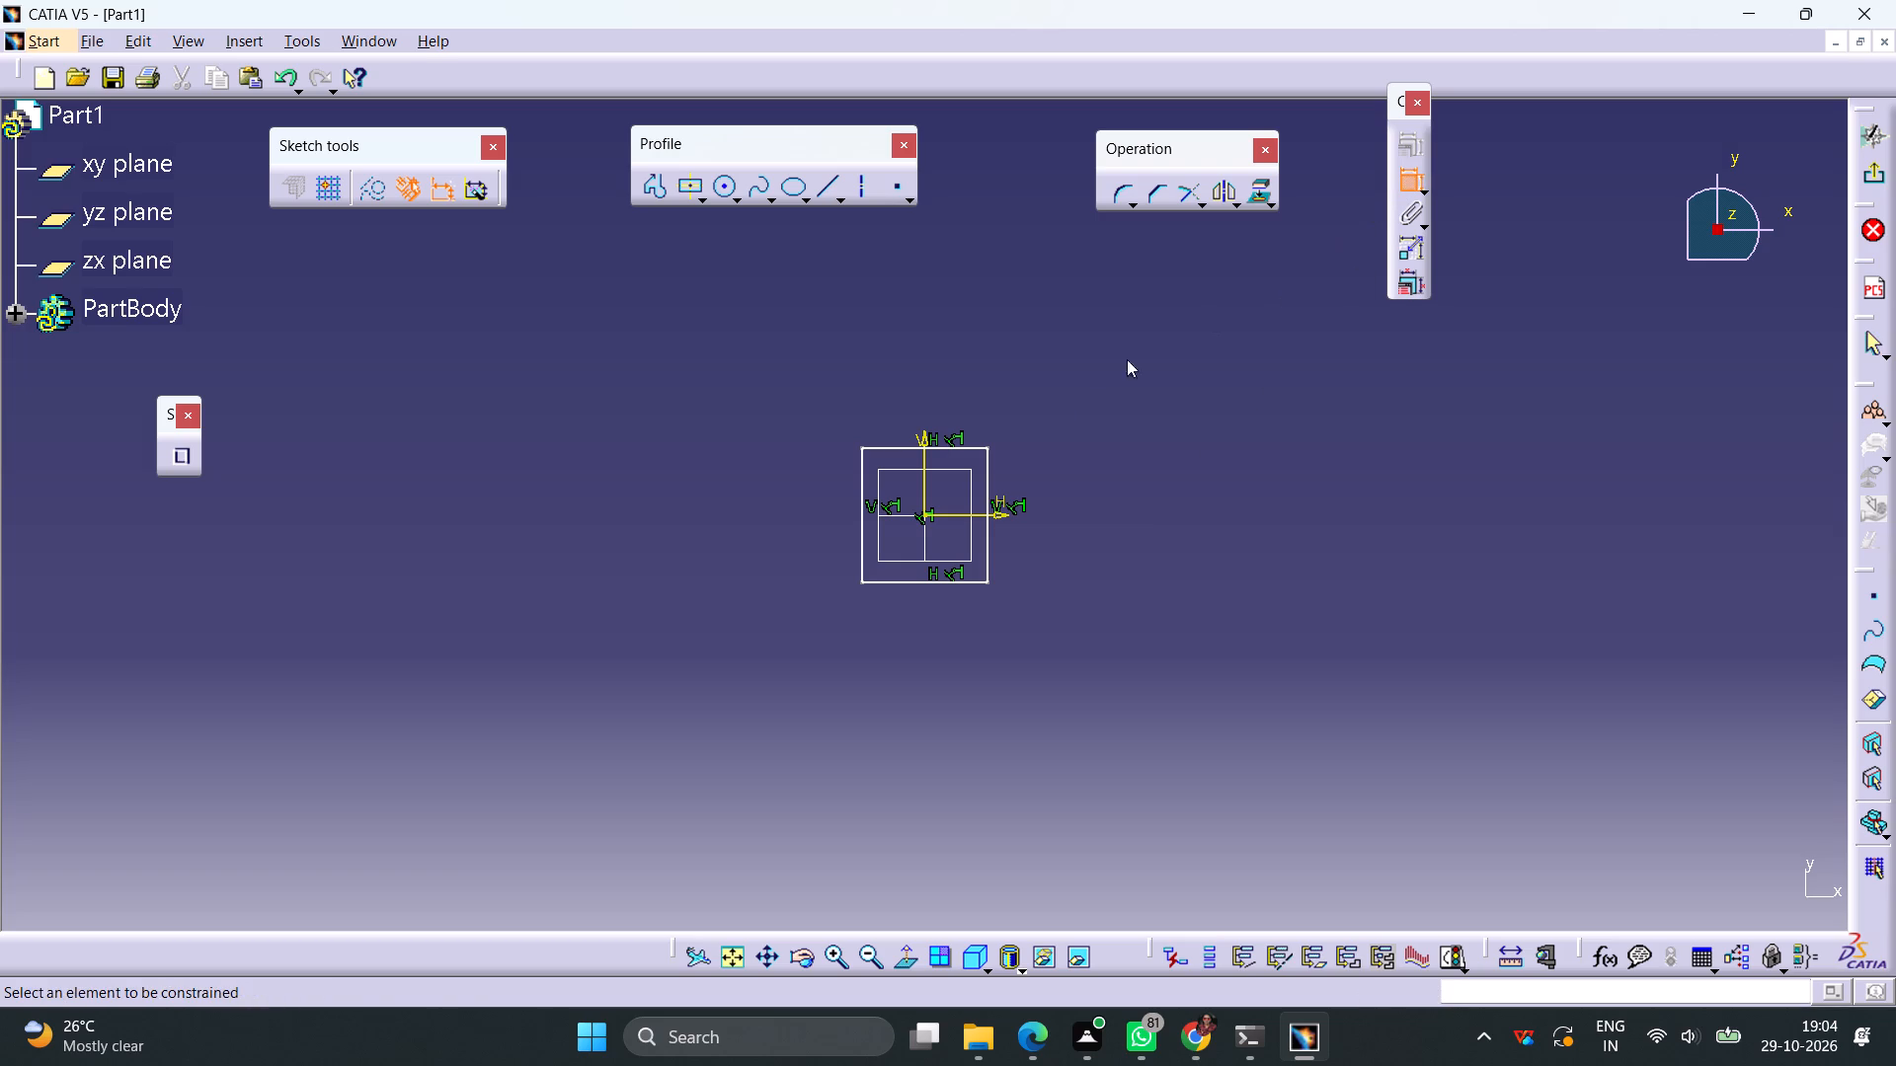
click(954, 449)
click(949, 373)
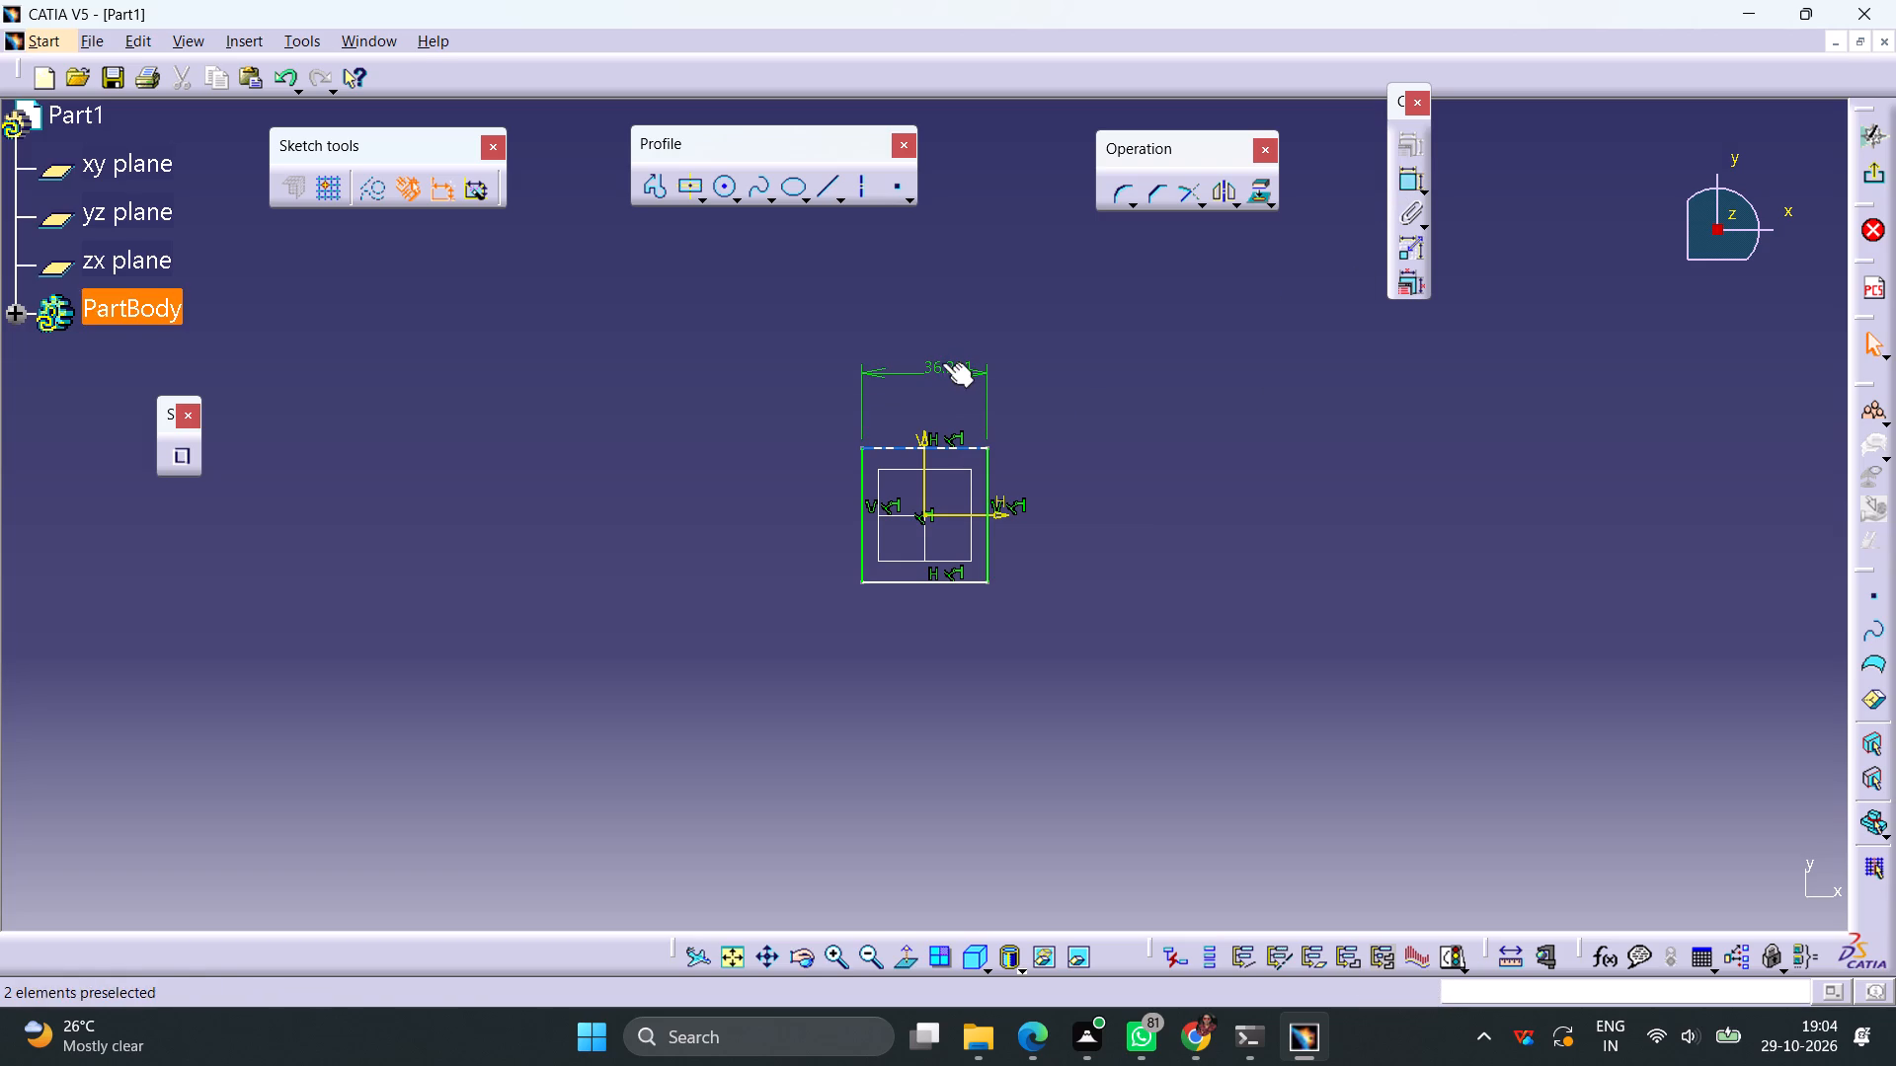
double_click(942, 362)
text(29)
key(Return)
click(1061, 522)
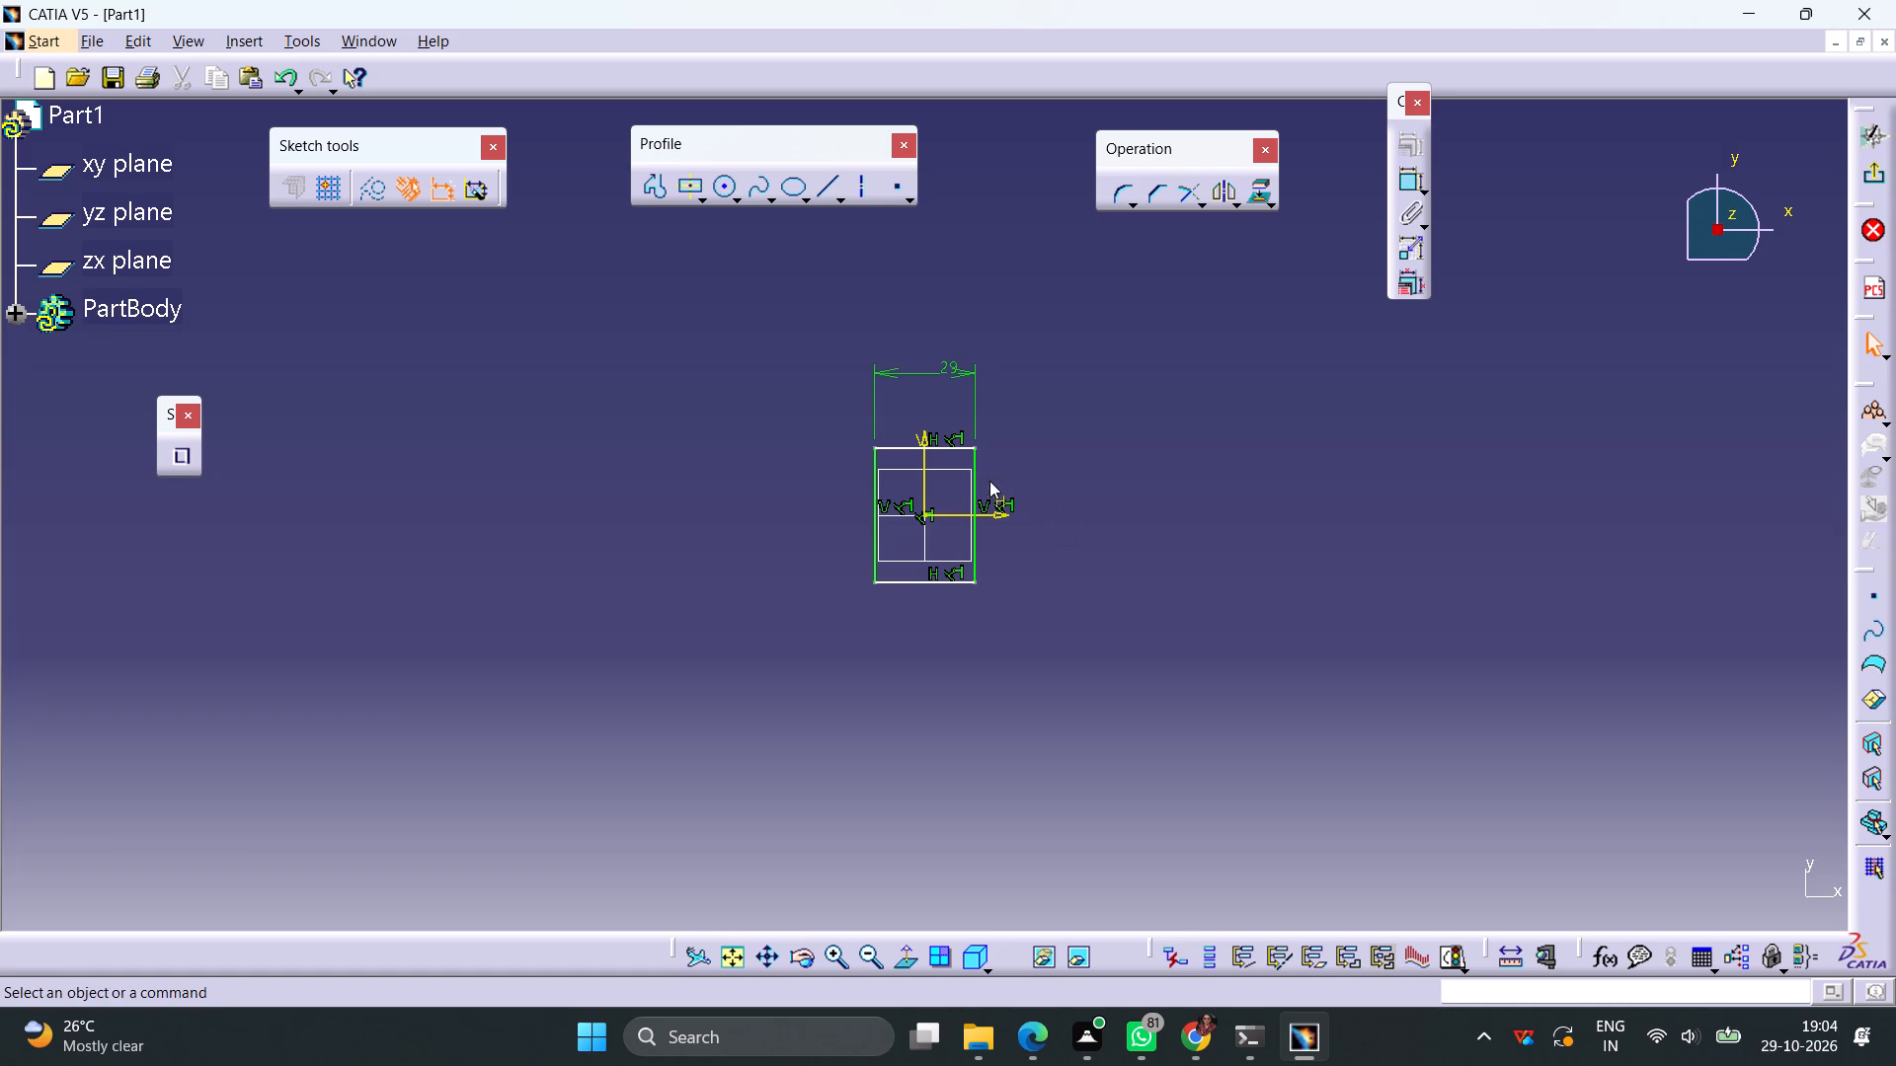
Dimension the rectangle's vertical side and set it to 24 mm.
click(979, 476)
click(1414, 182)
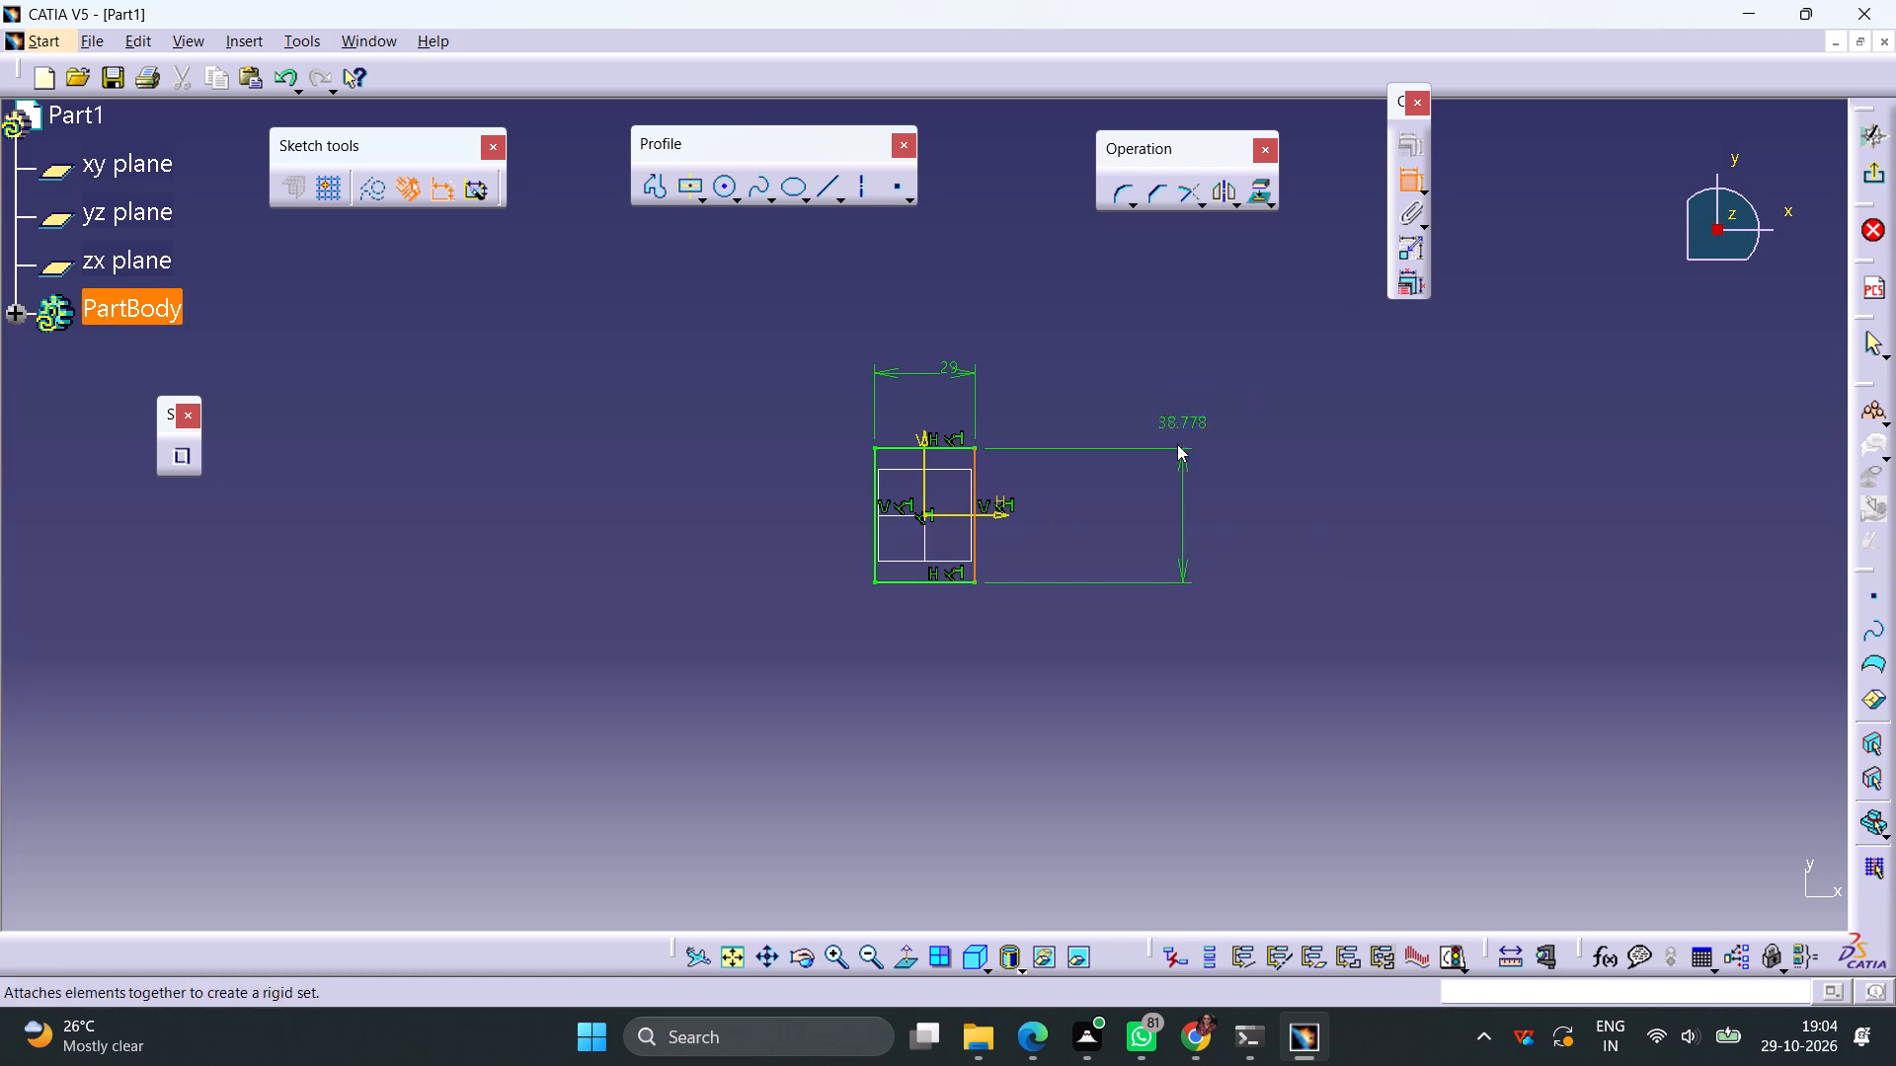
click(1115, 506)
double_click(1128, 497)
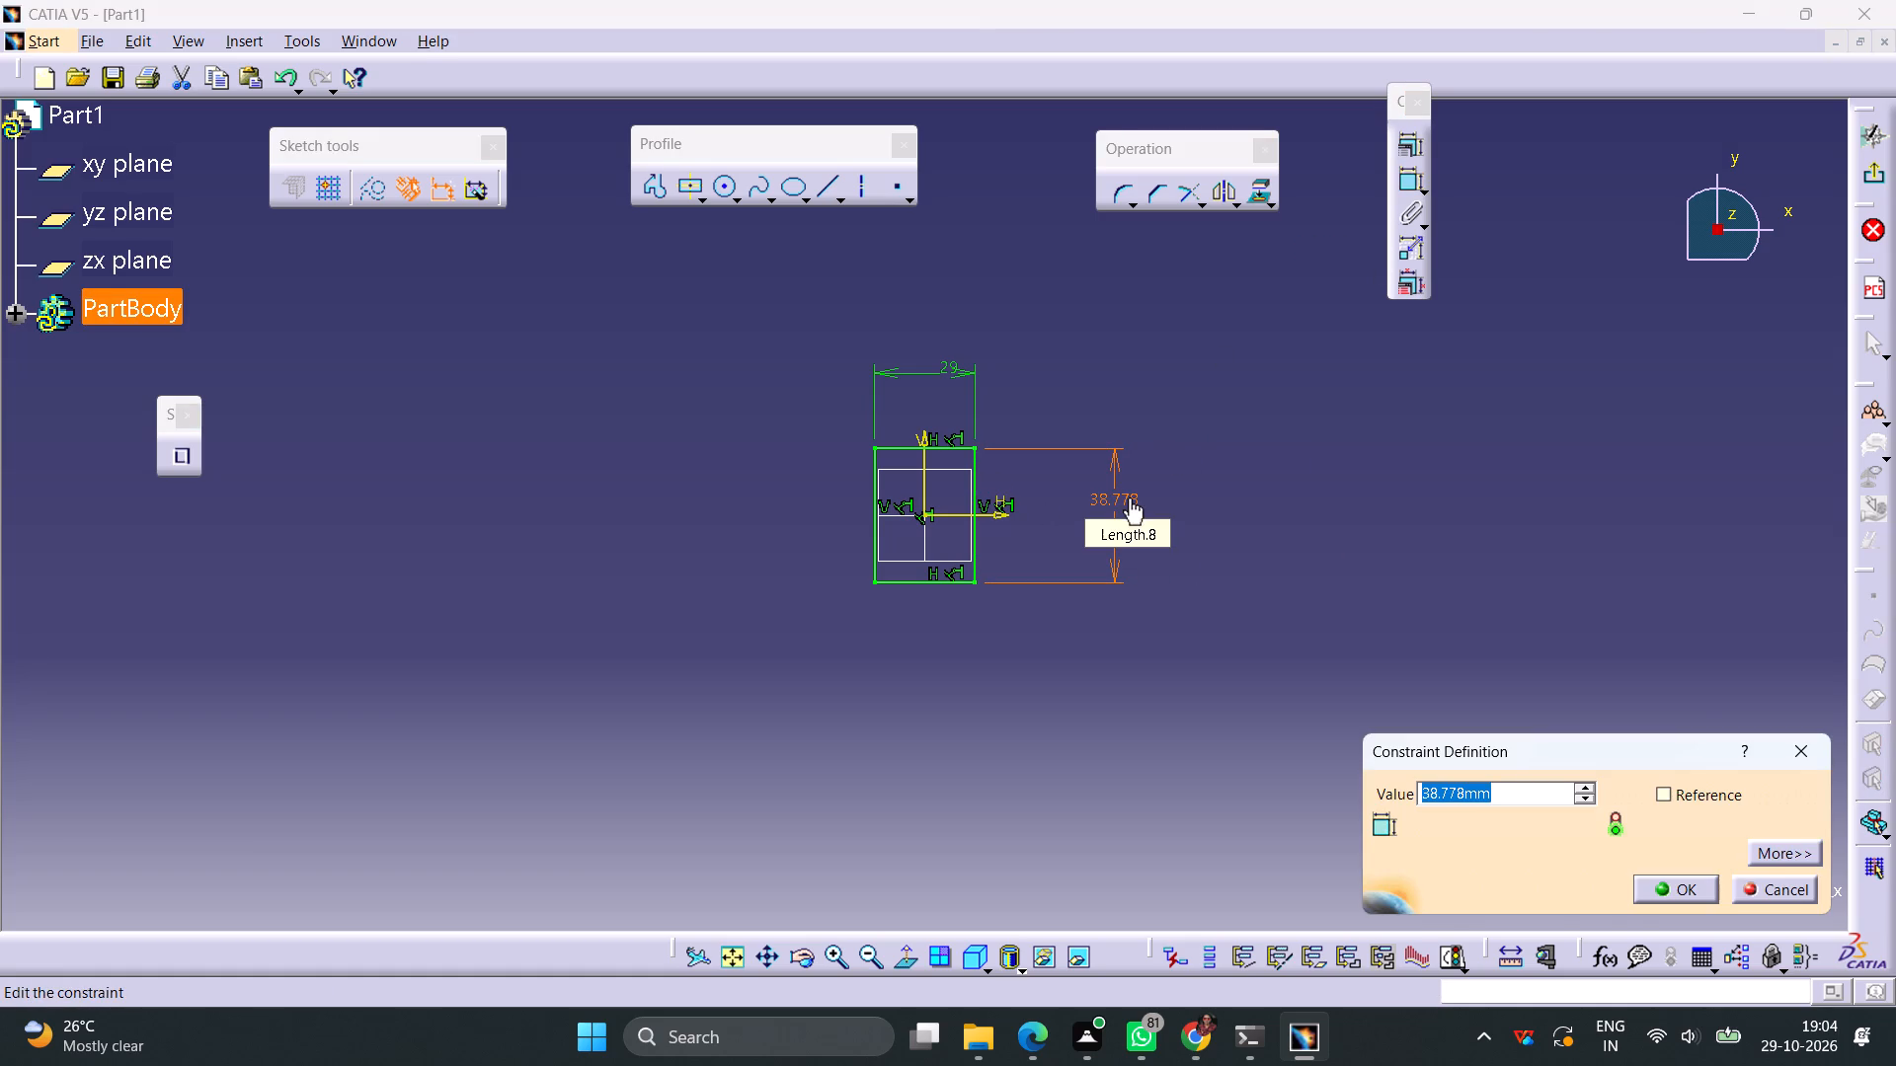
text(24)
key(Return)
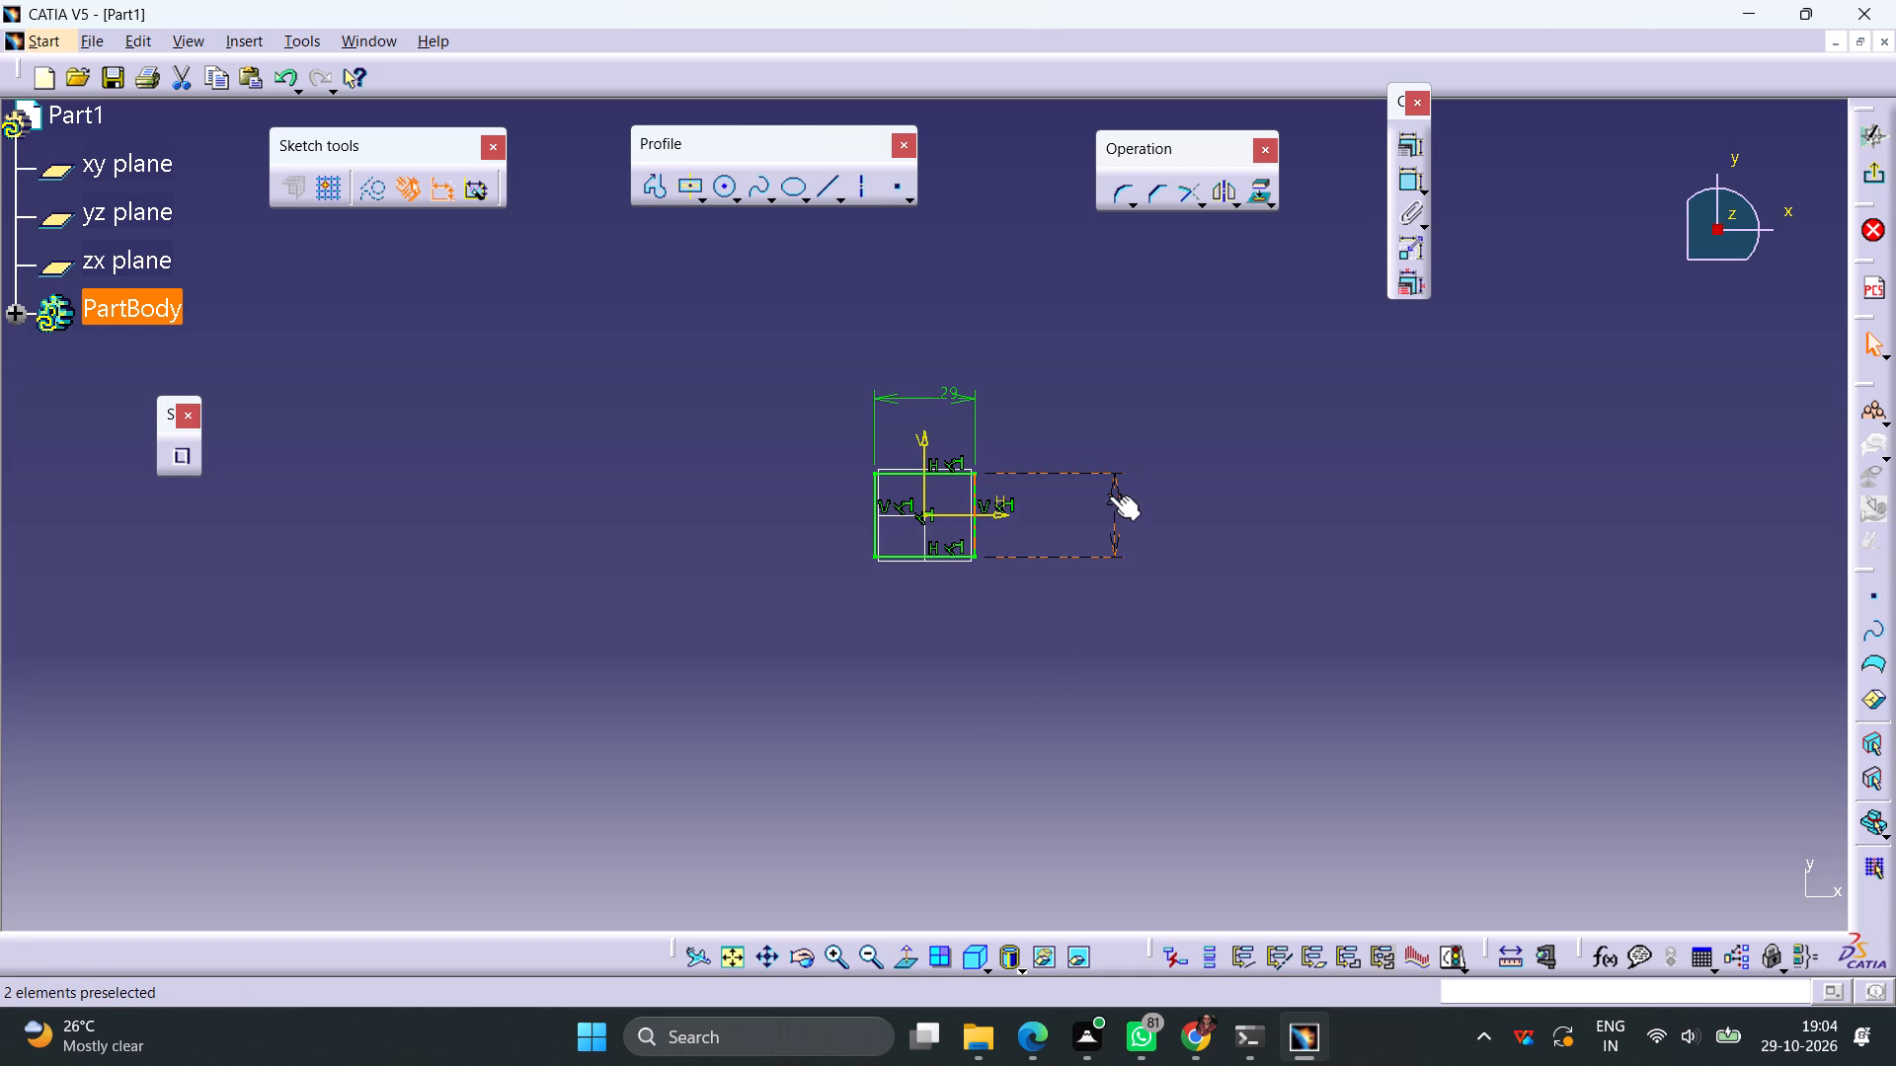
Change the rectangle's horizontal dimension to 24 mm and its vertical dimension to 29 mm, and exit the sketch.
double_click(948, 388)
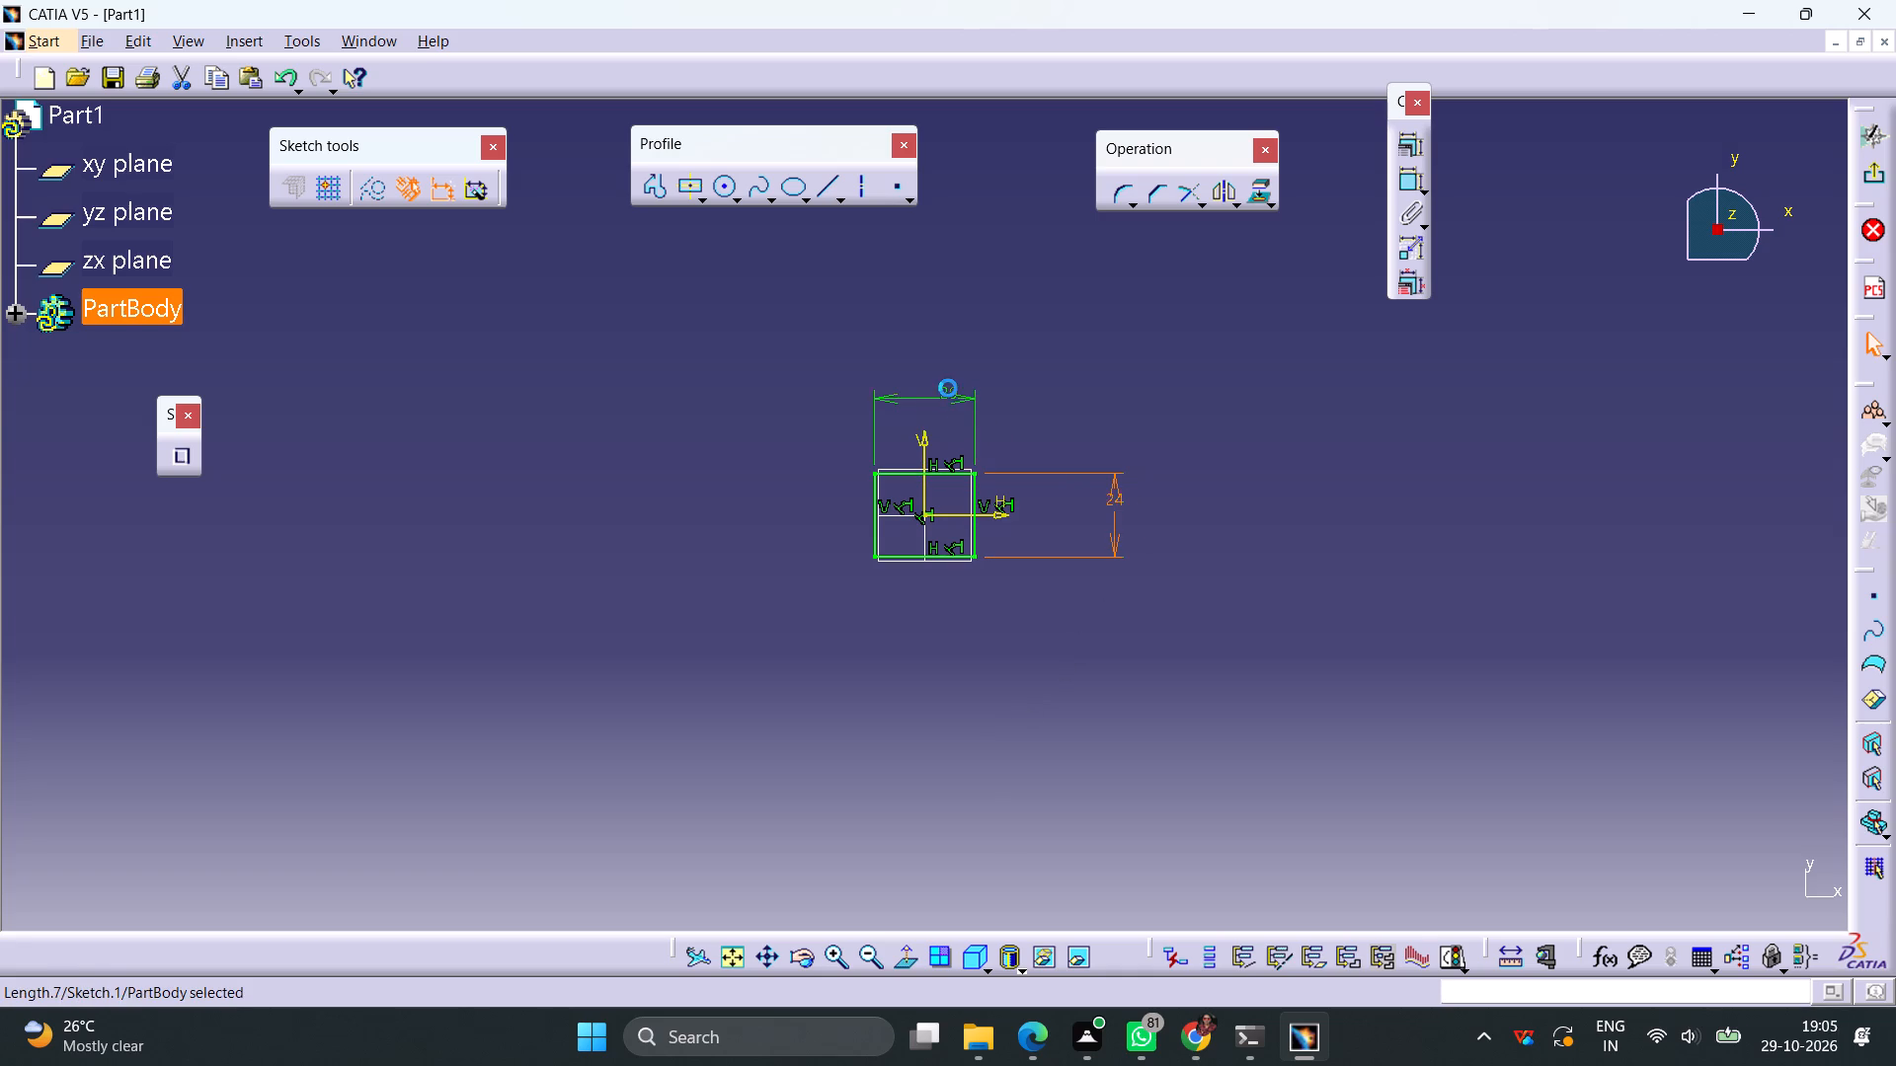
text(24)
key(Return)
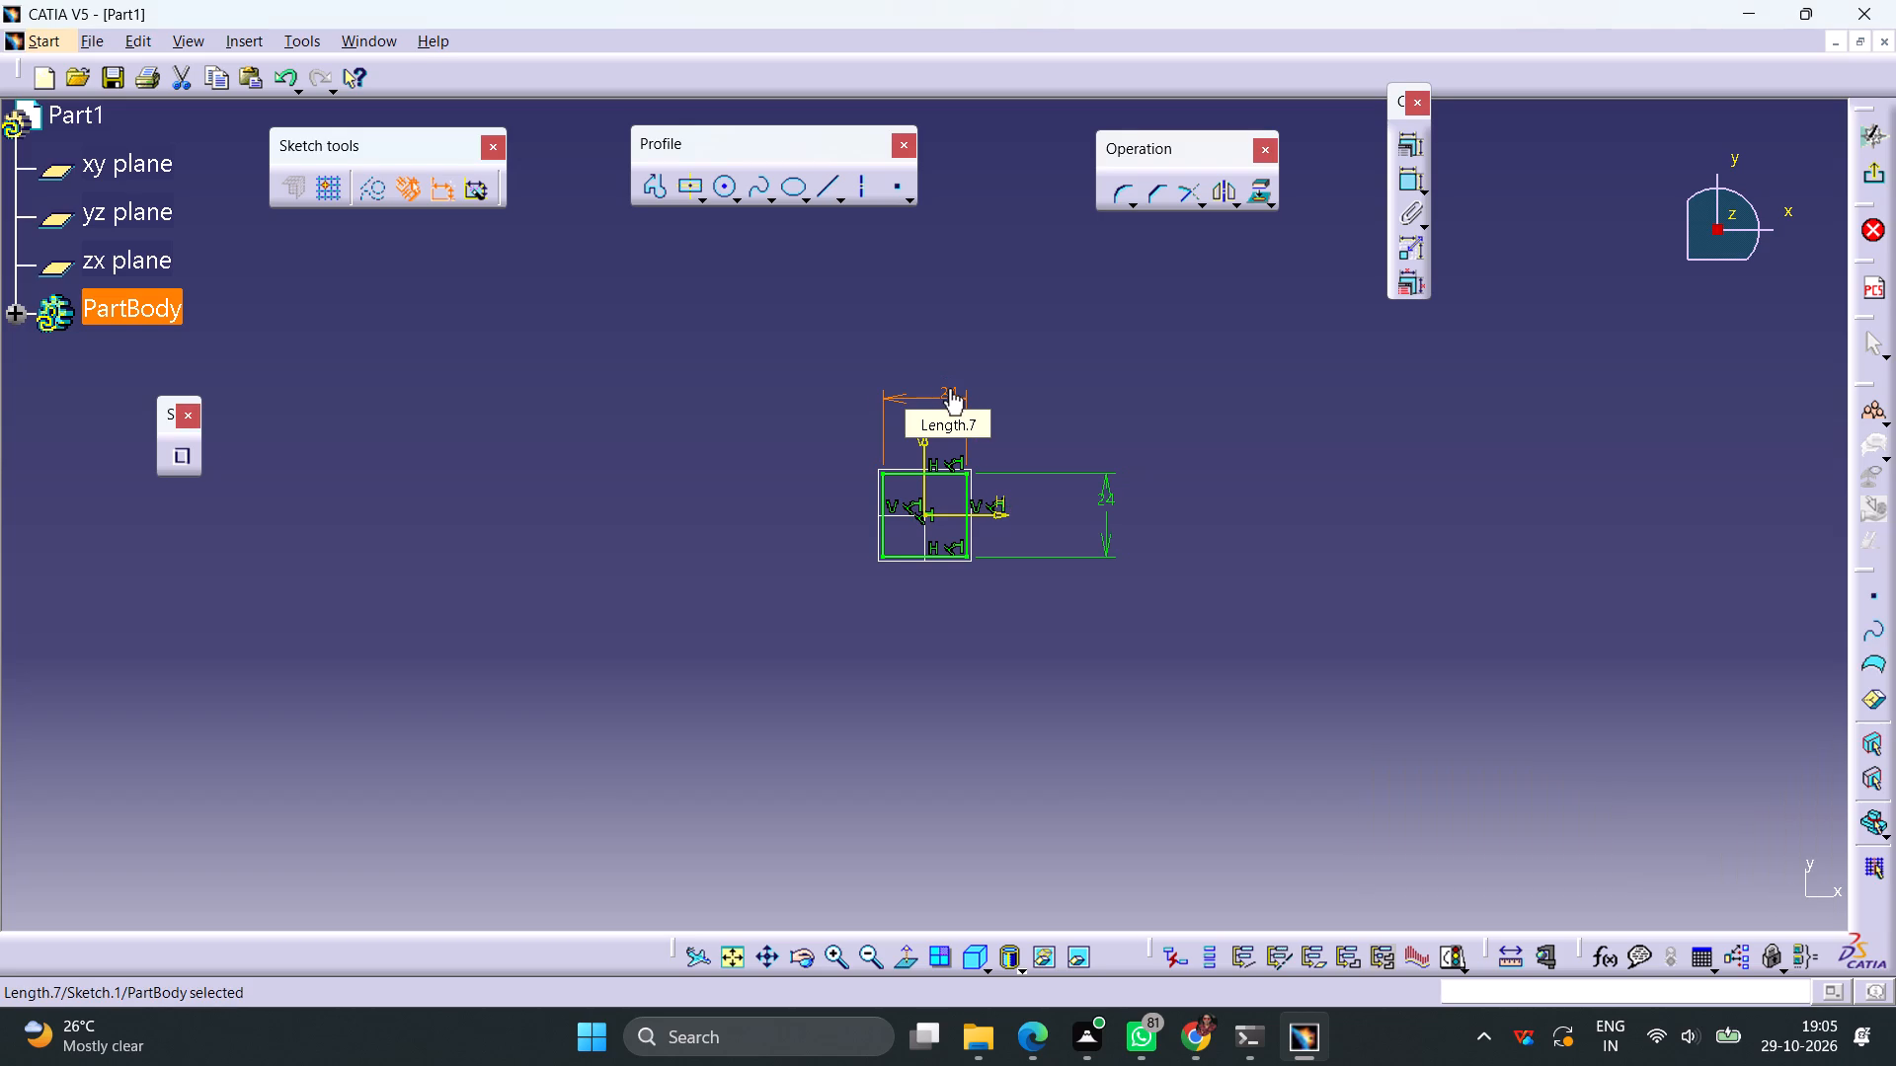
double_click(1102, 501)
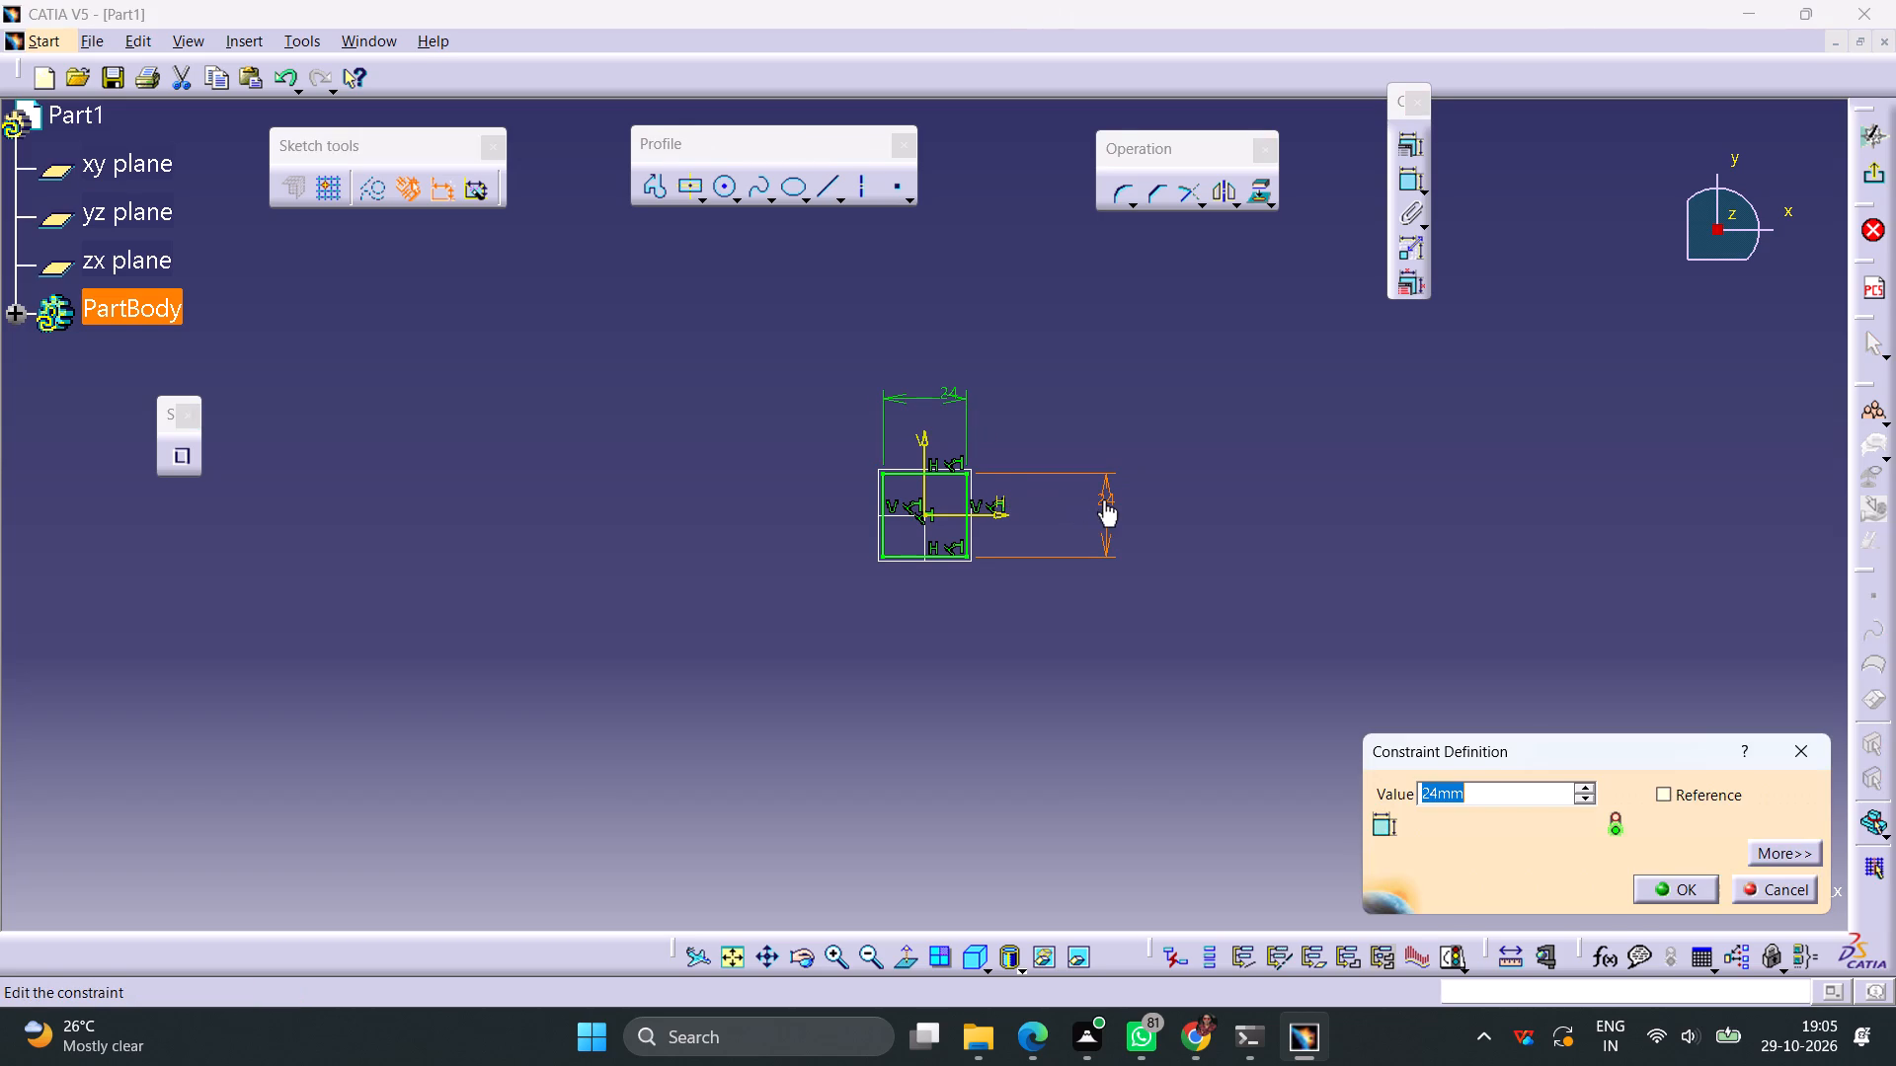
key(2)
key(9)
key(Return)
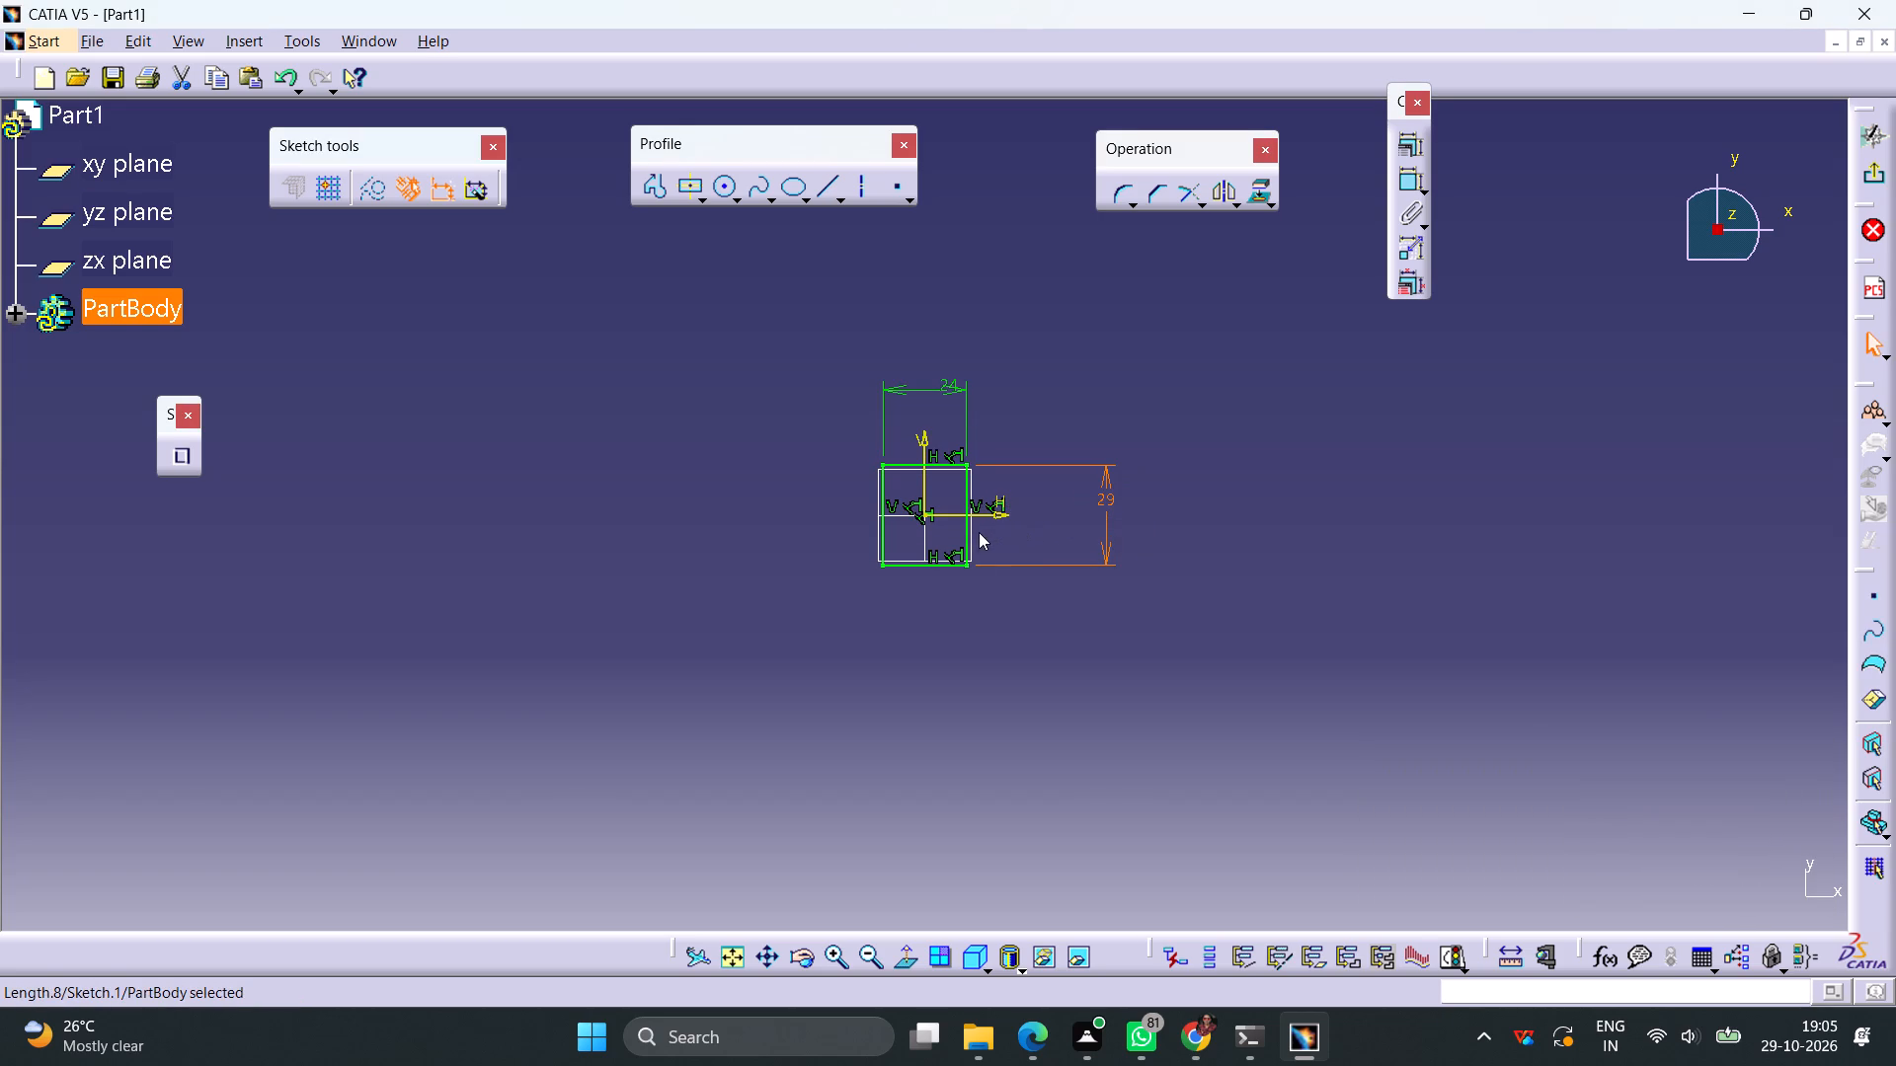
click(1874, 174)
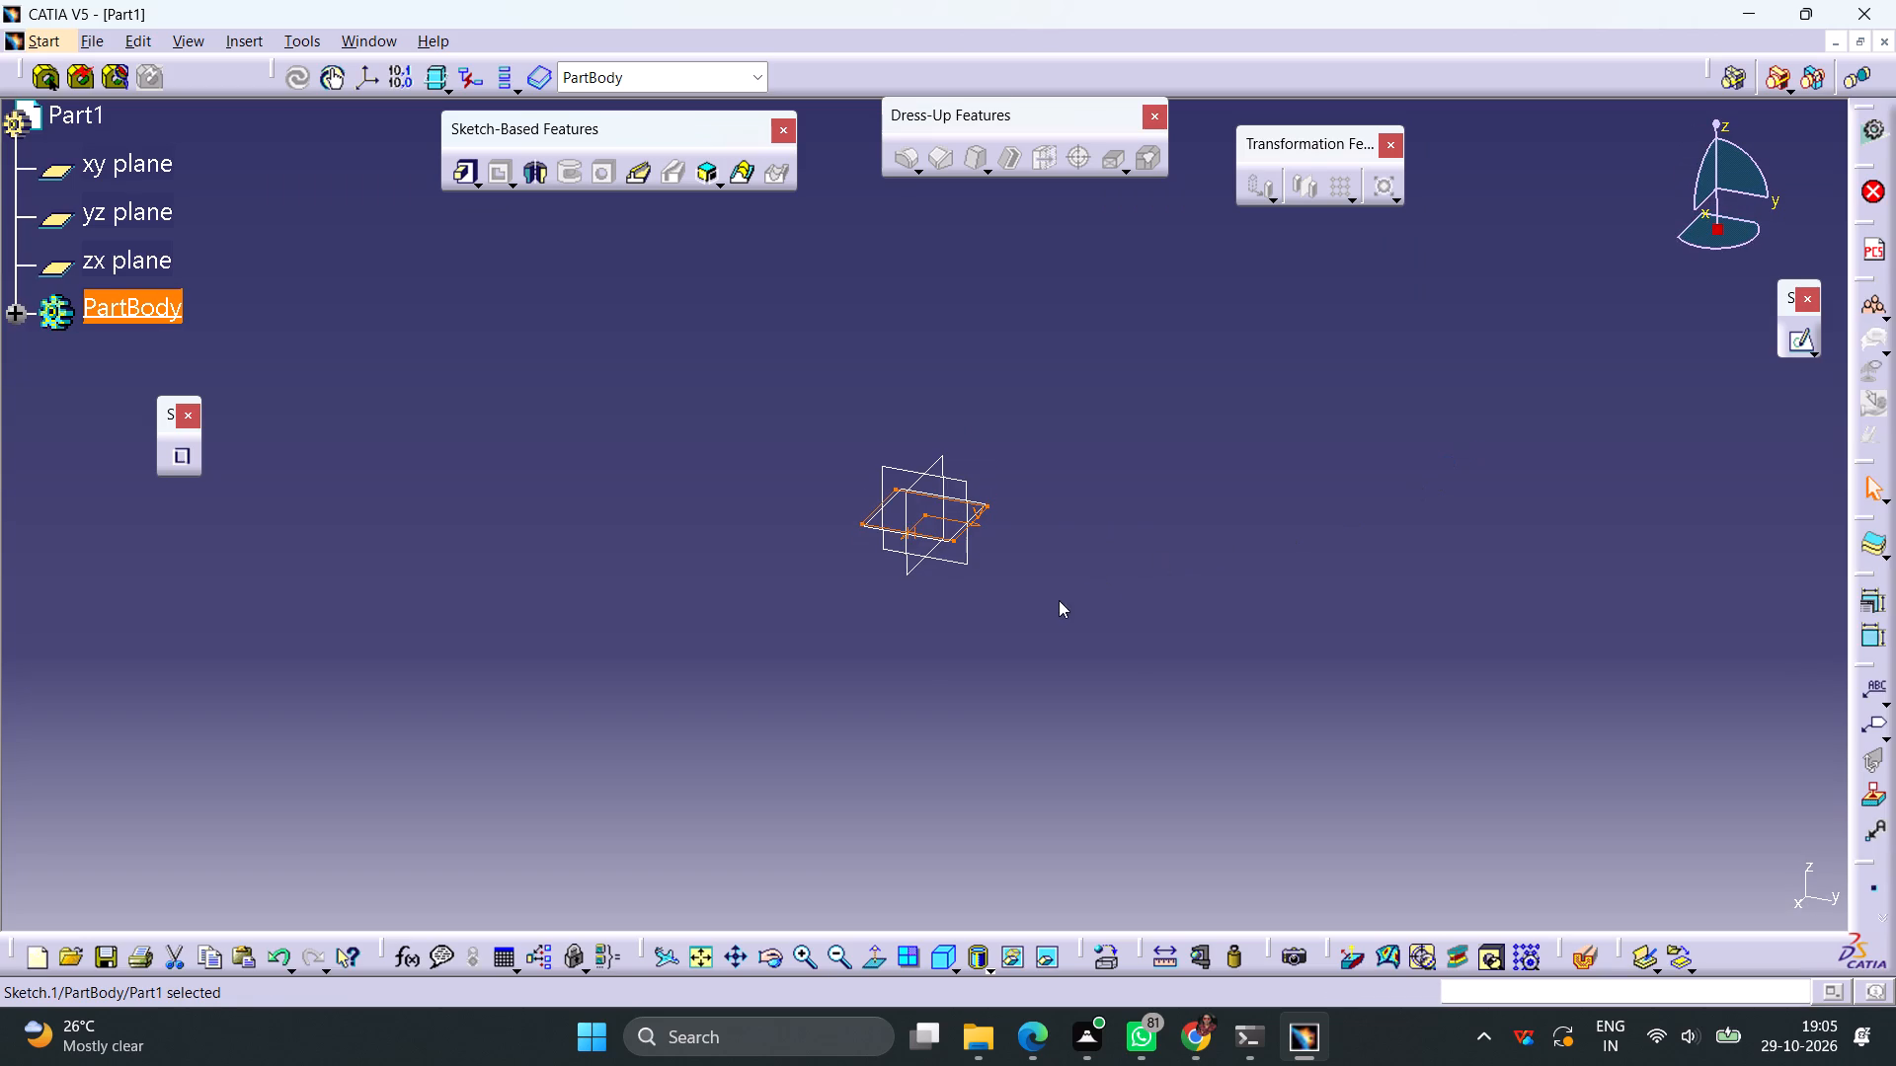
click(1133, 667)
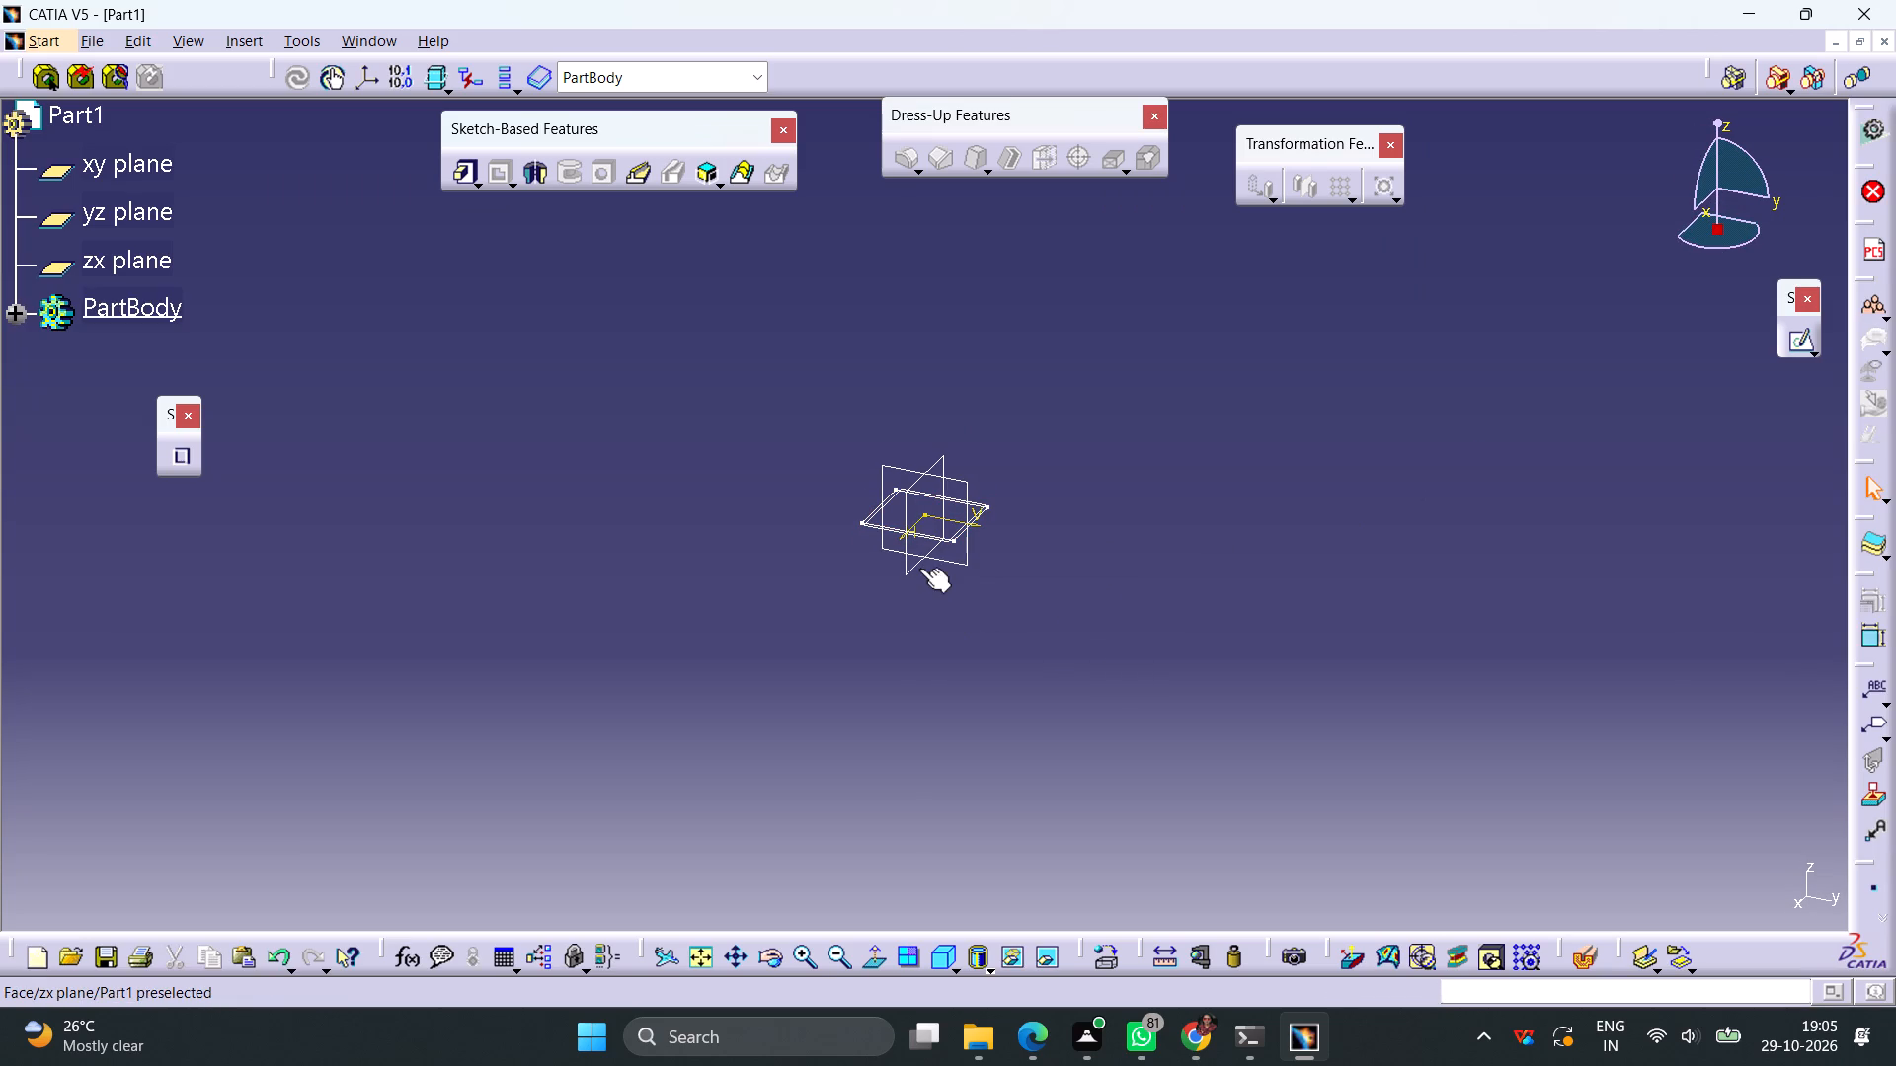
Create a reference plane offset 65 mm from the zx plane in the reversed direction.
click(919, 568)
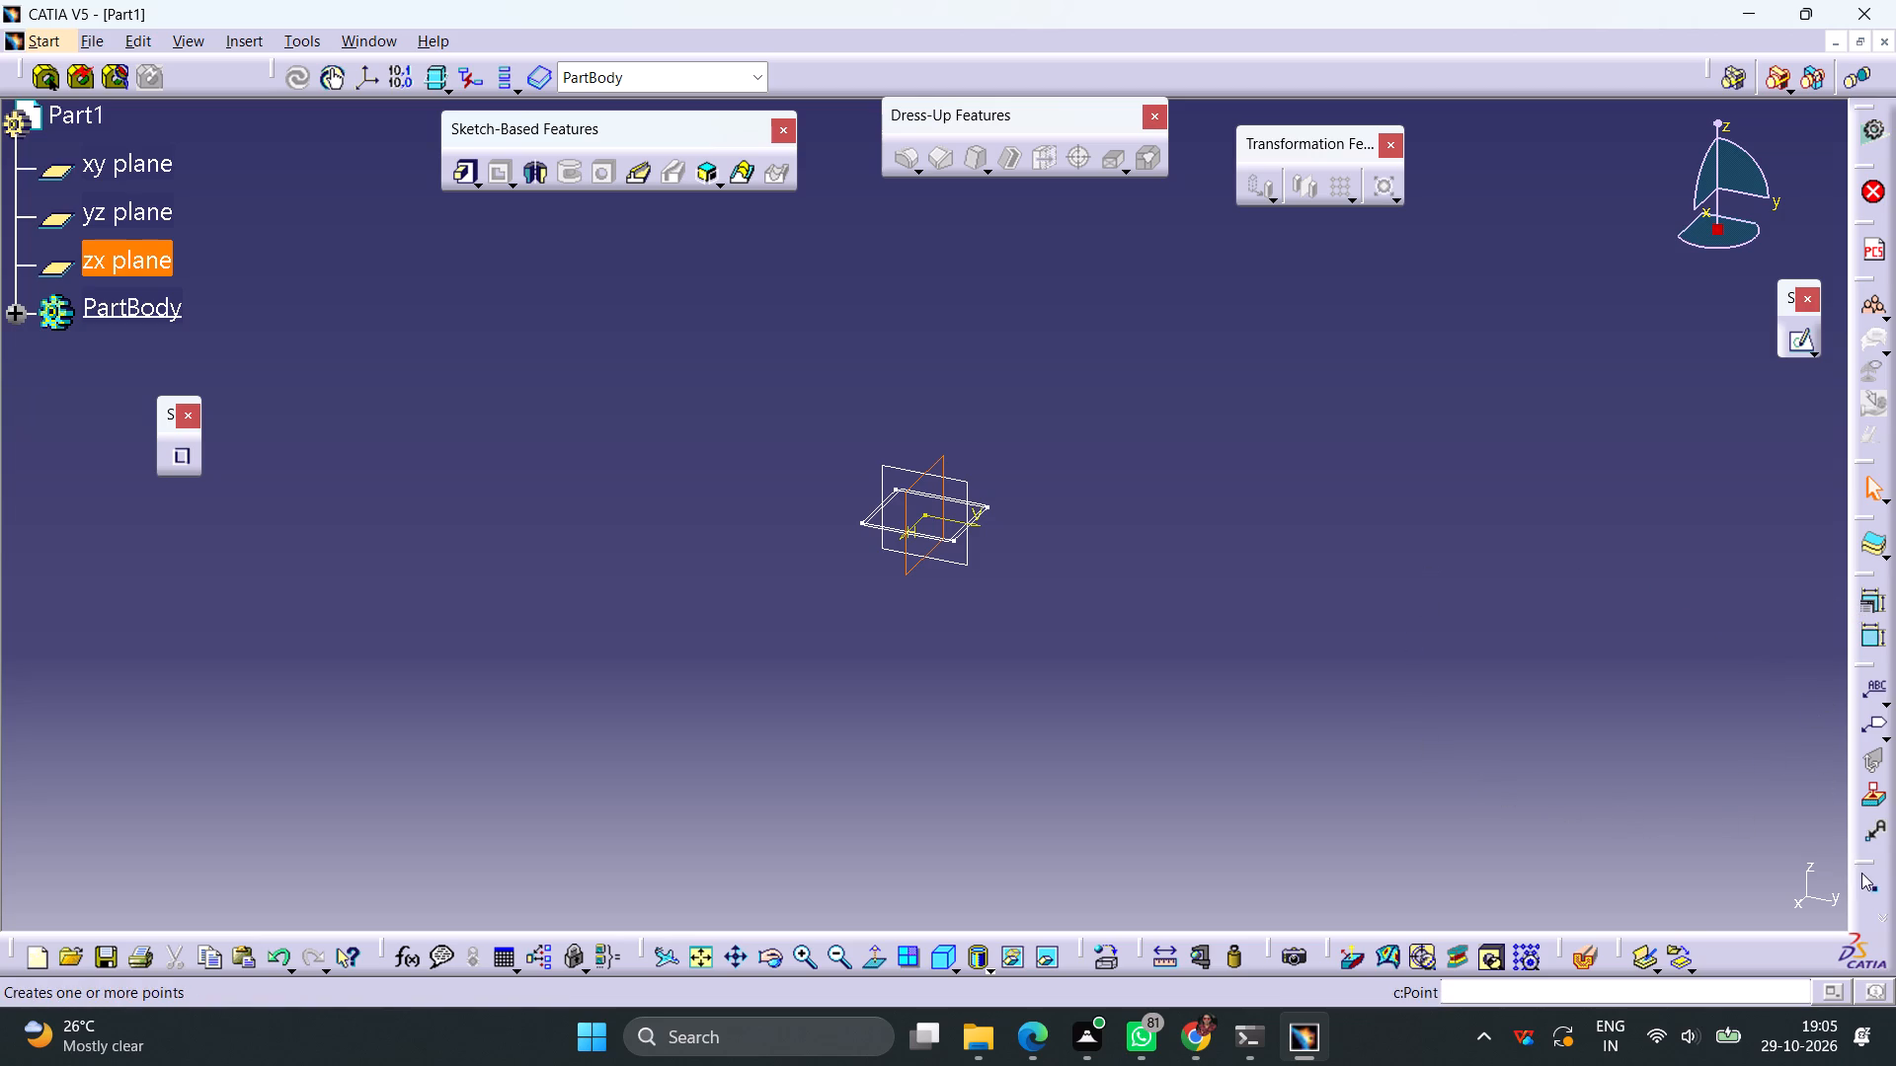
drag(1862, 867, 1744, 744)
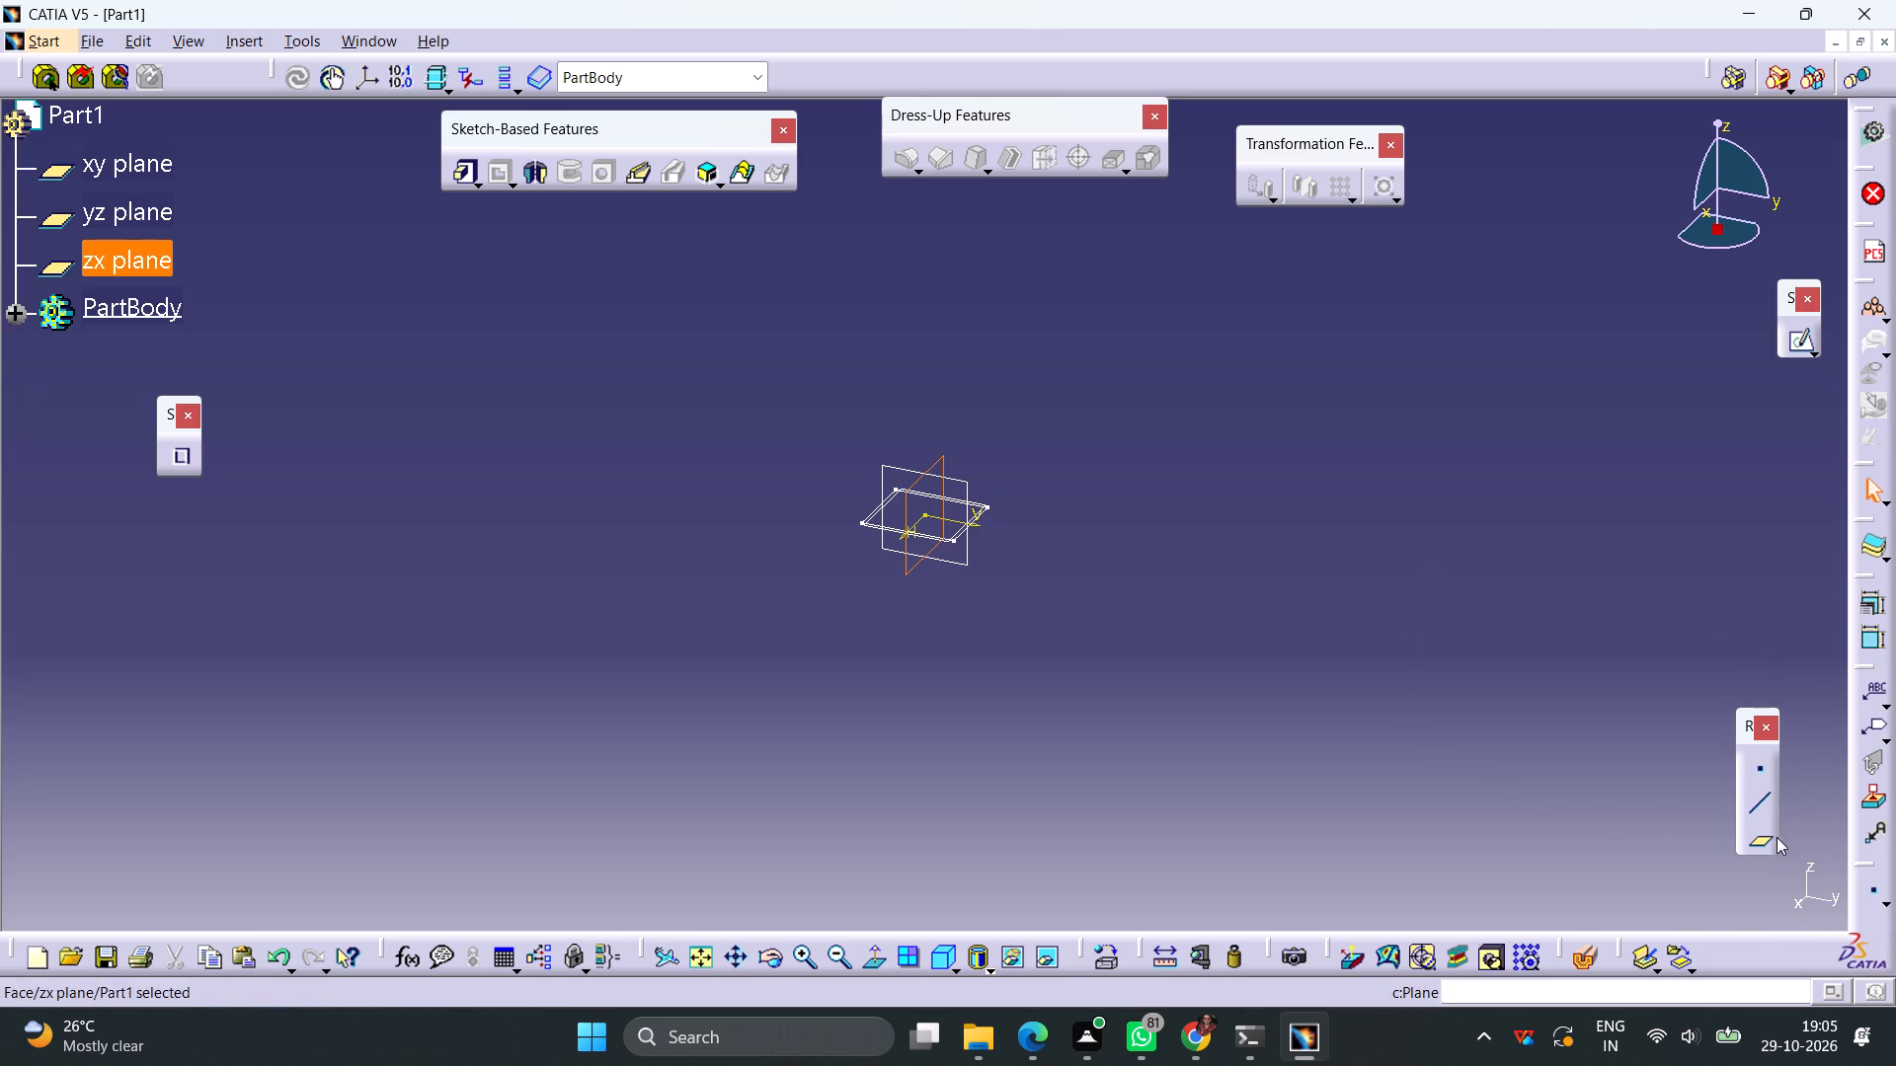
drag(1857, 669, 1838, 661)
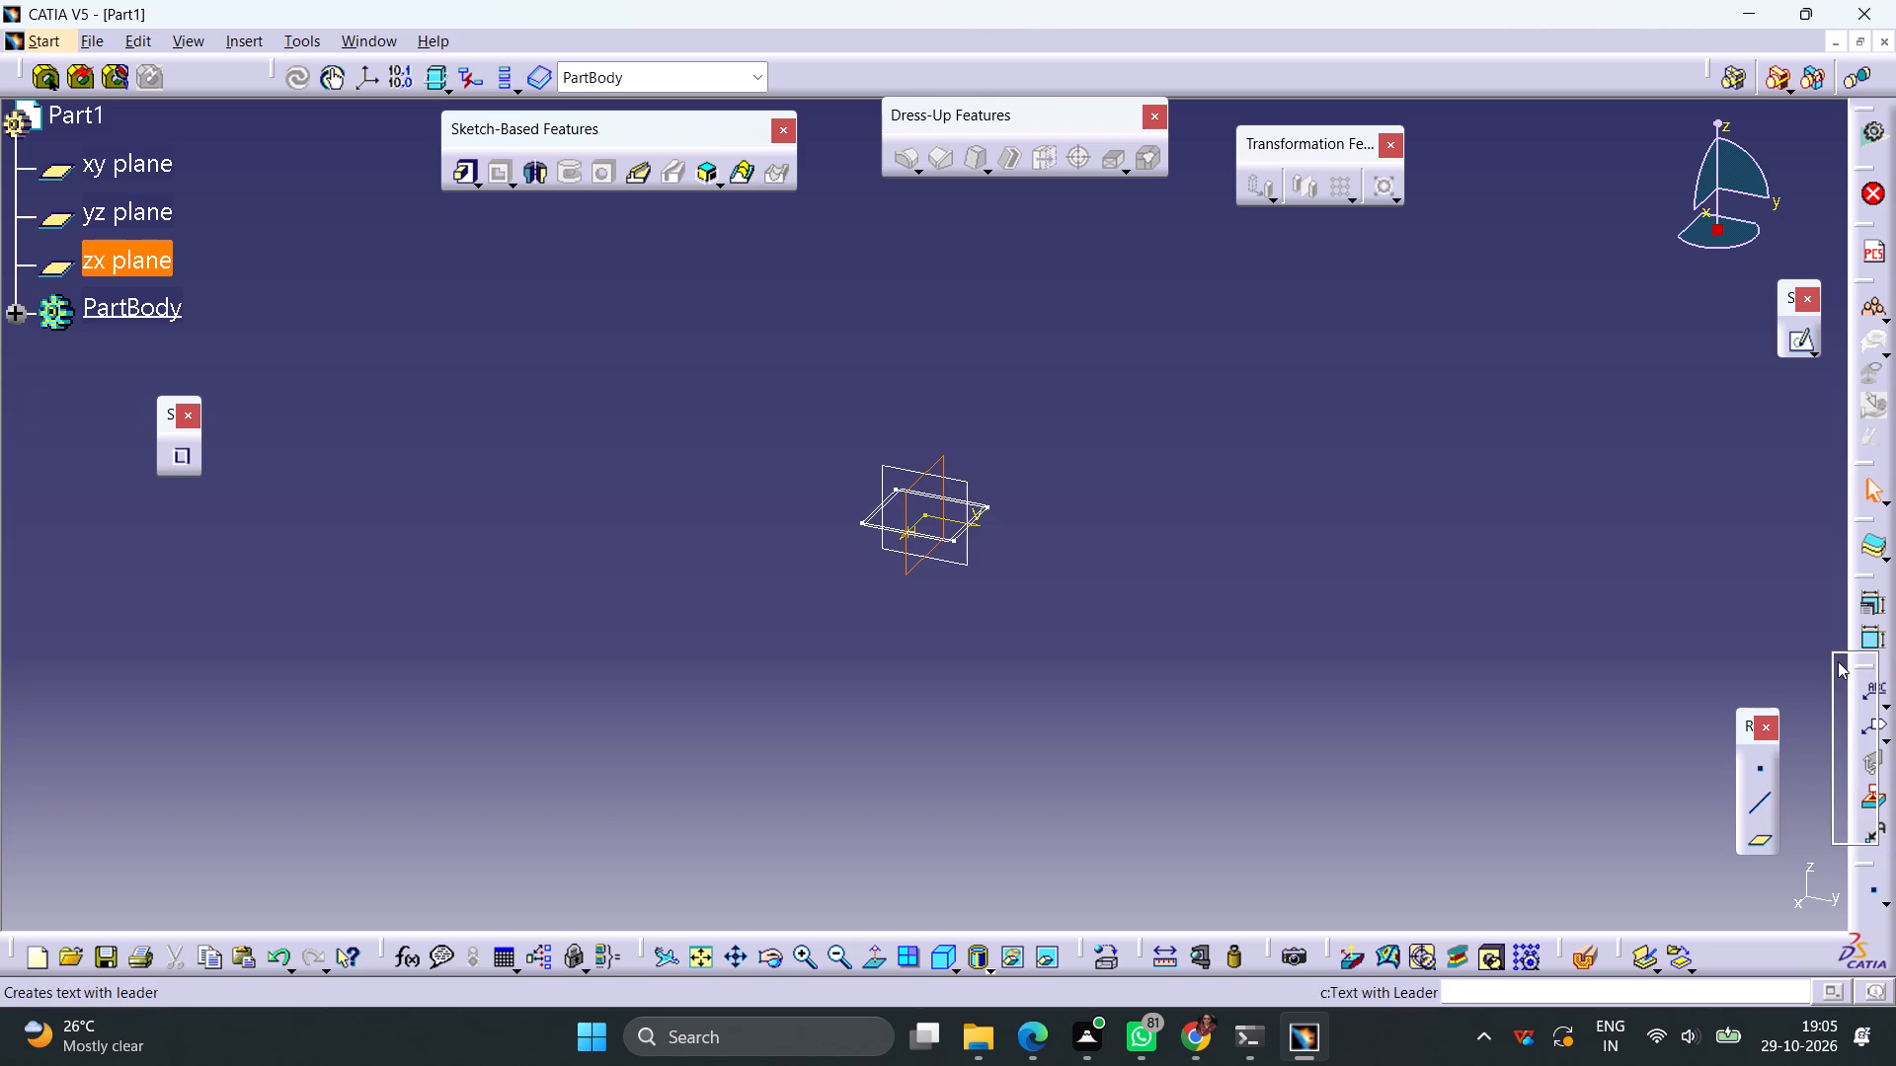
drag(1838, 661, 1655, 634)
click(1687, 619)
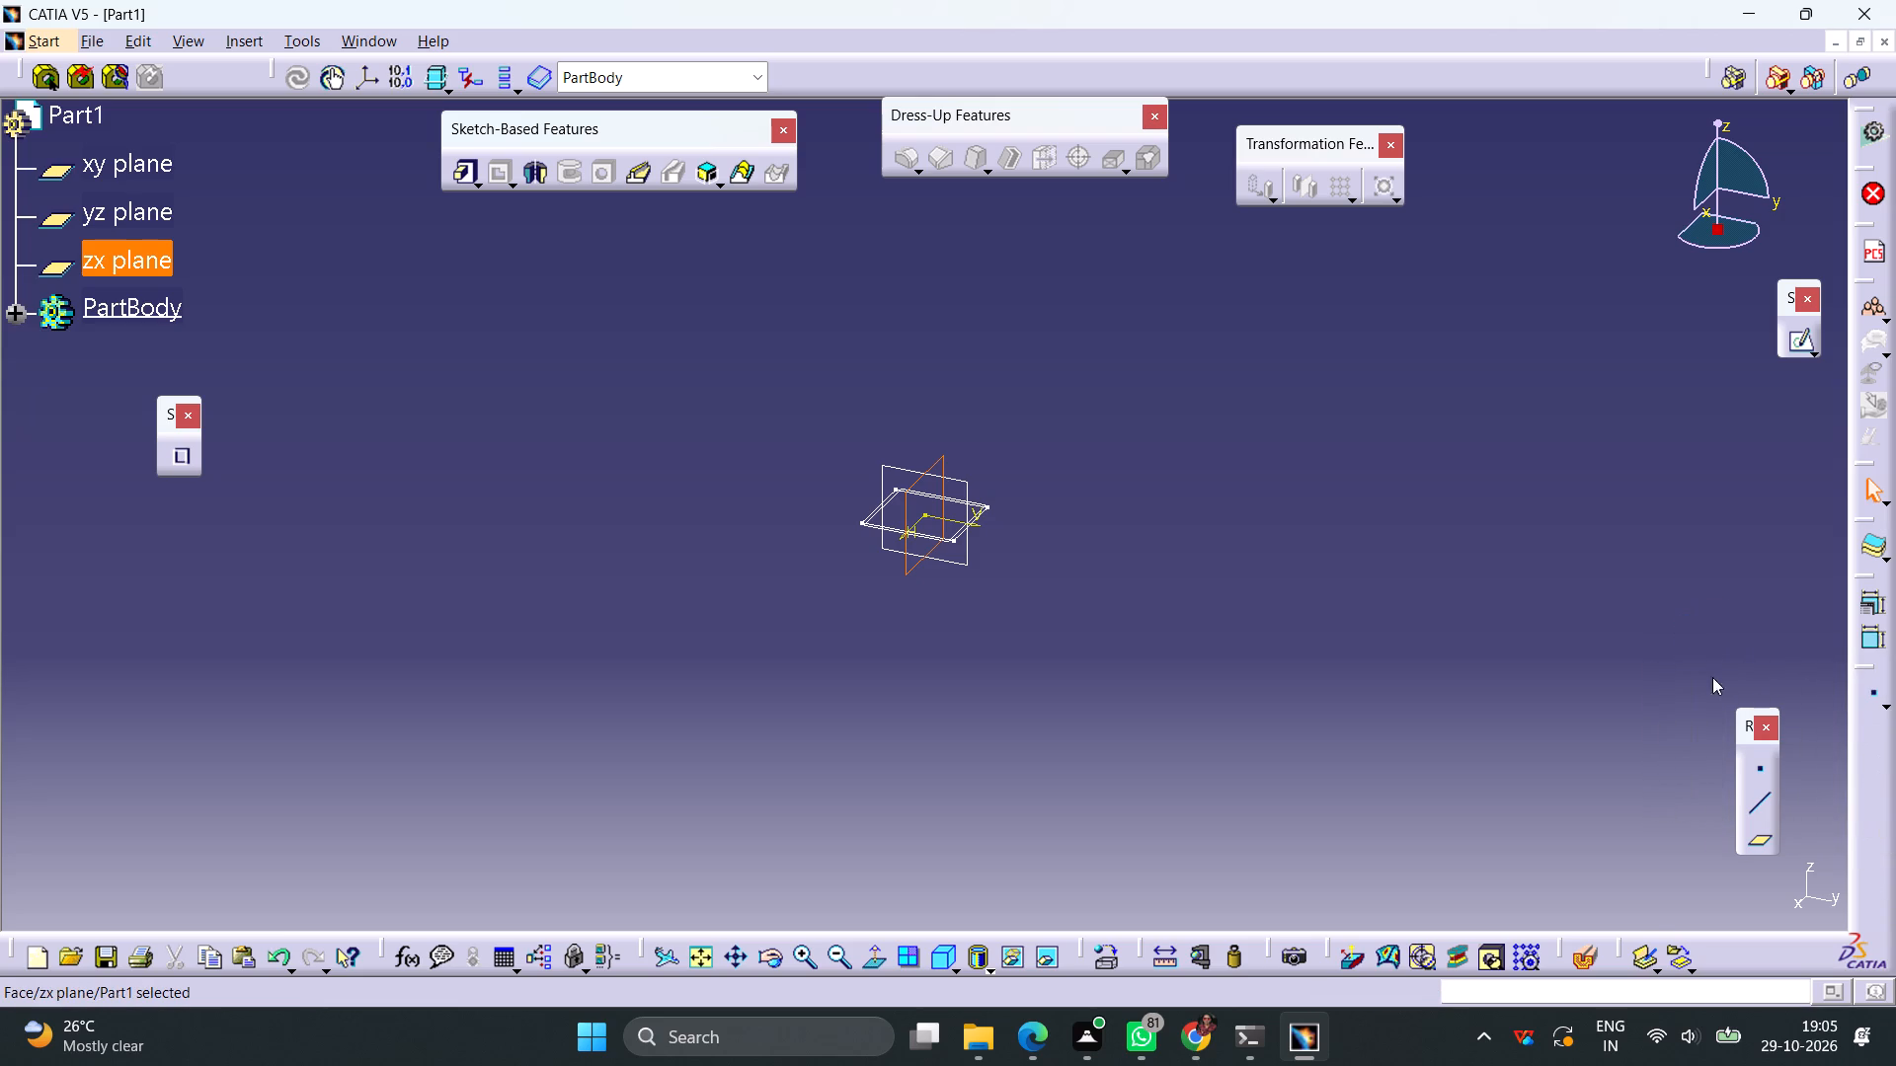
drag(1745, 719, 1848, 728)
click(1872, 832)
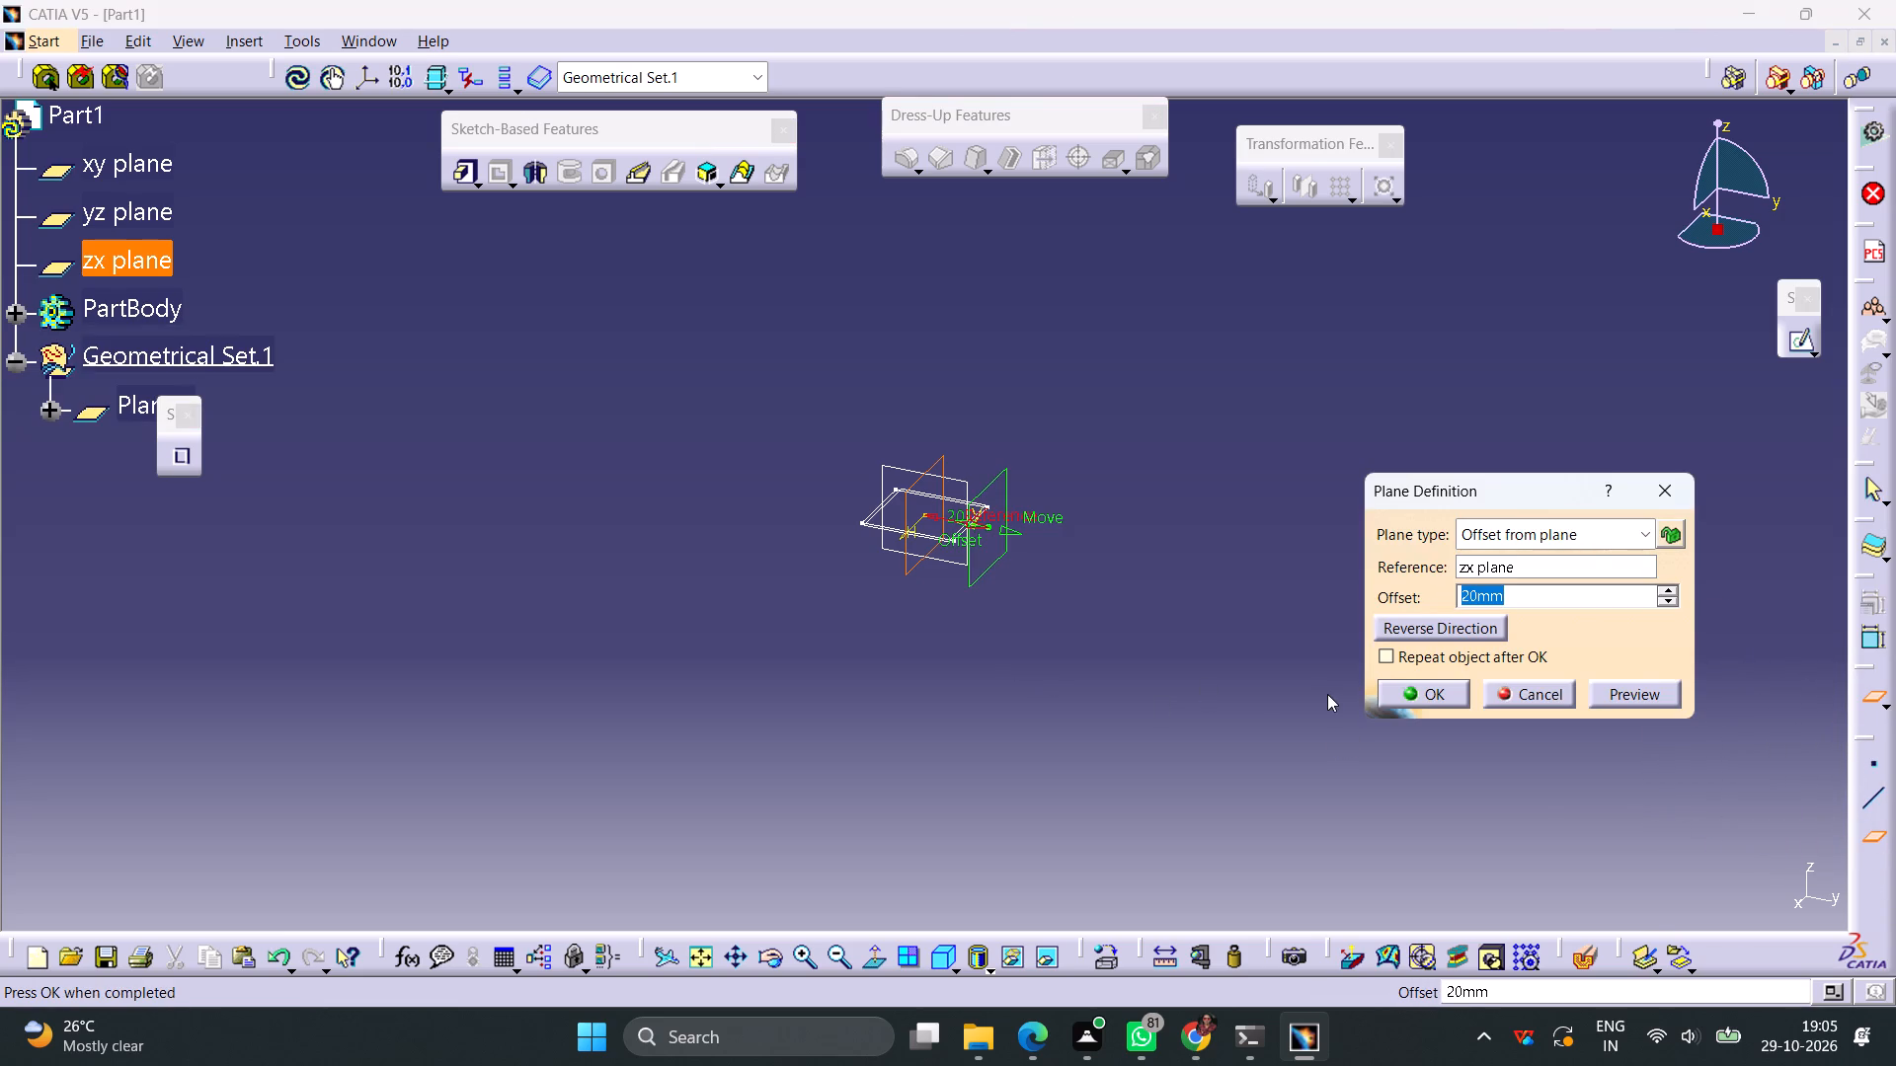
text(65)
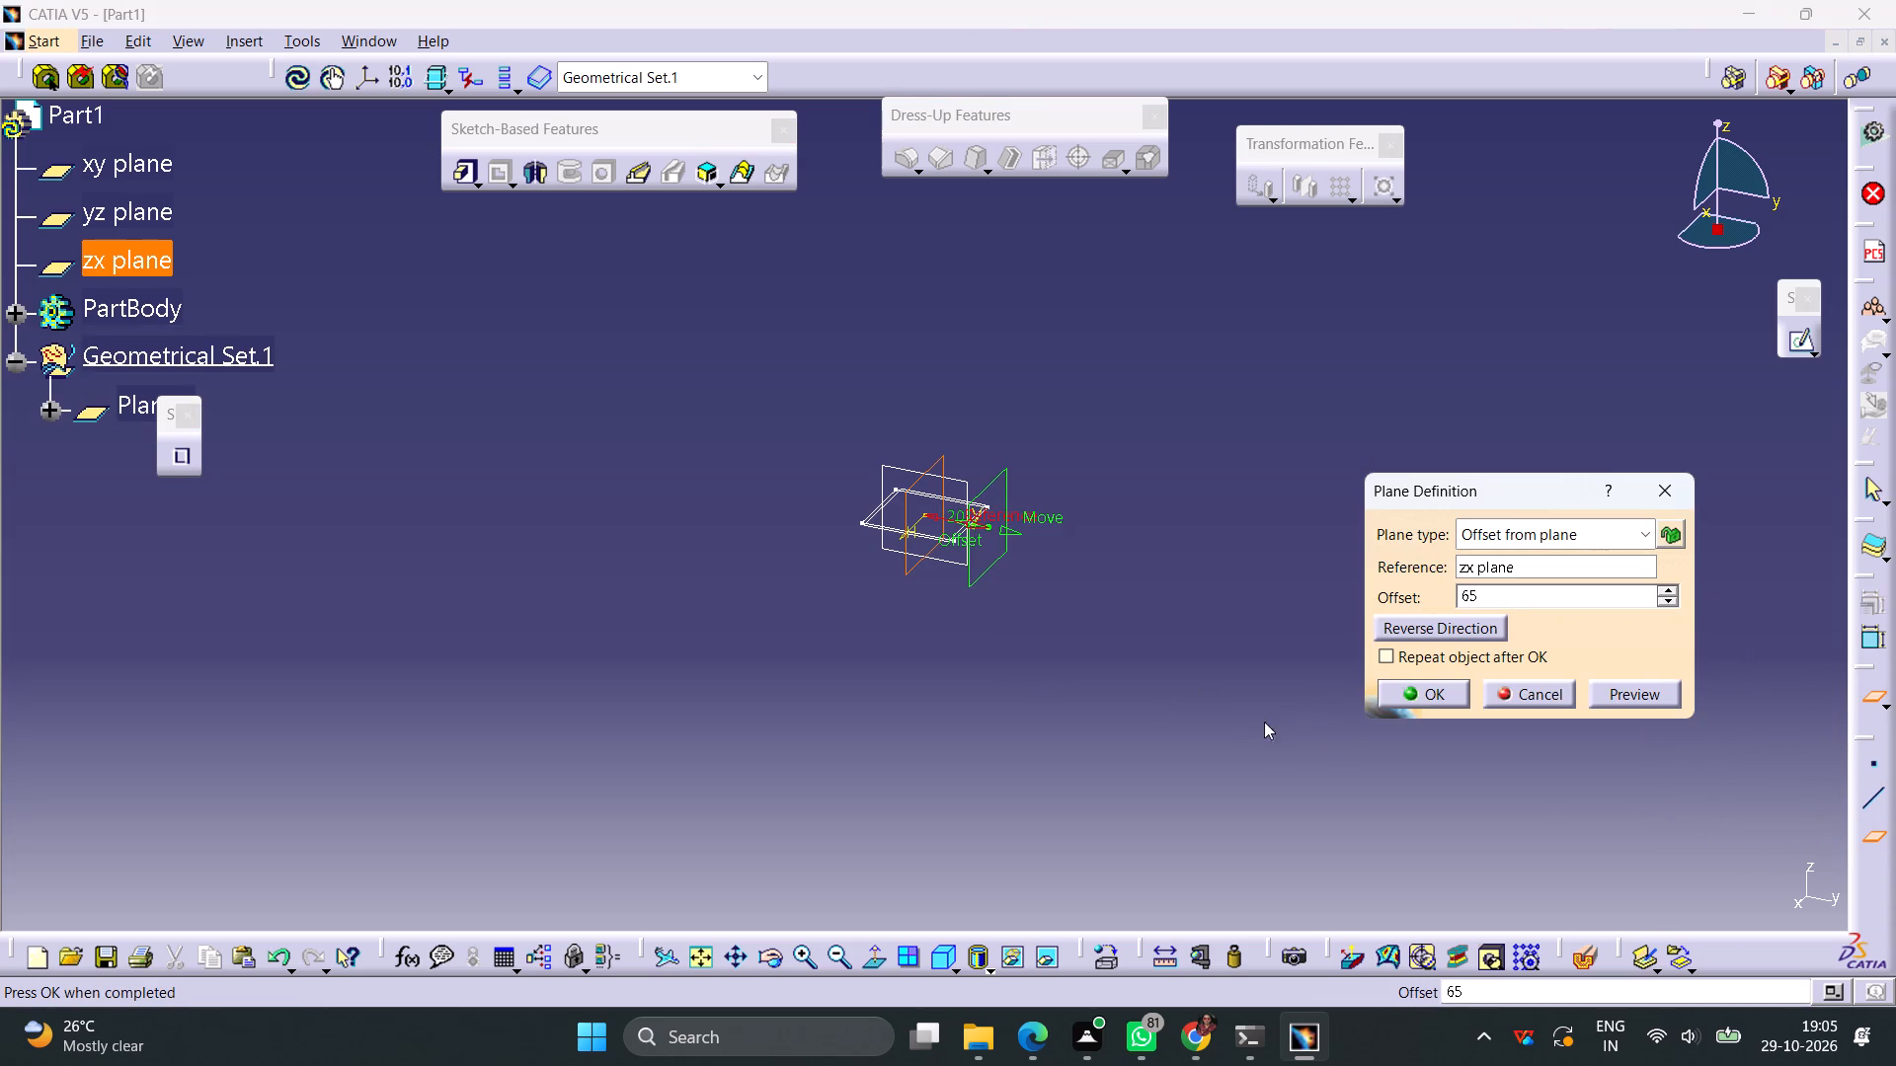
click(1430, 632)
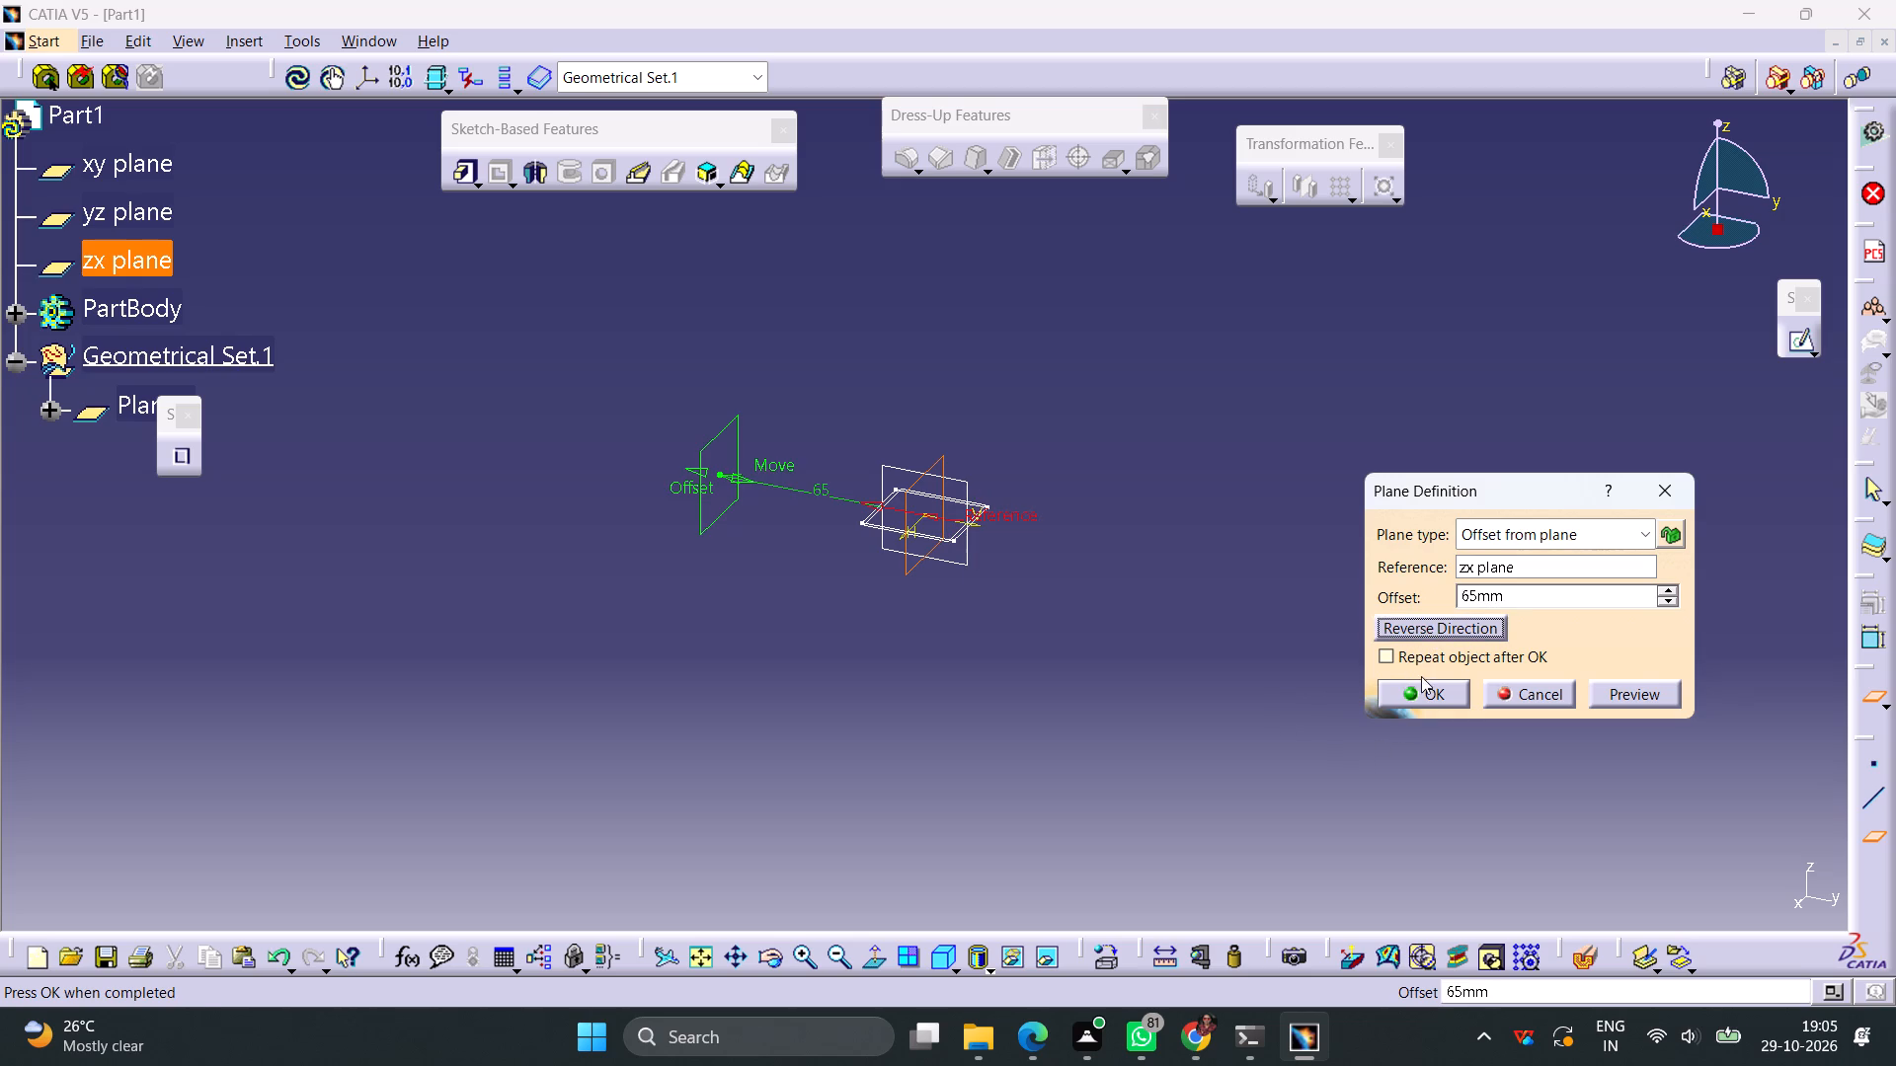
click(1423, 693)
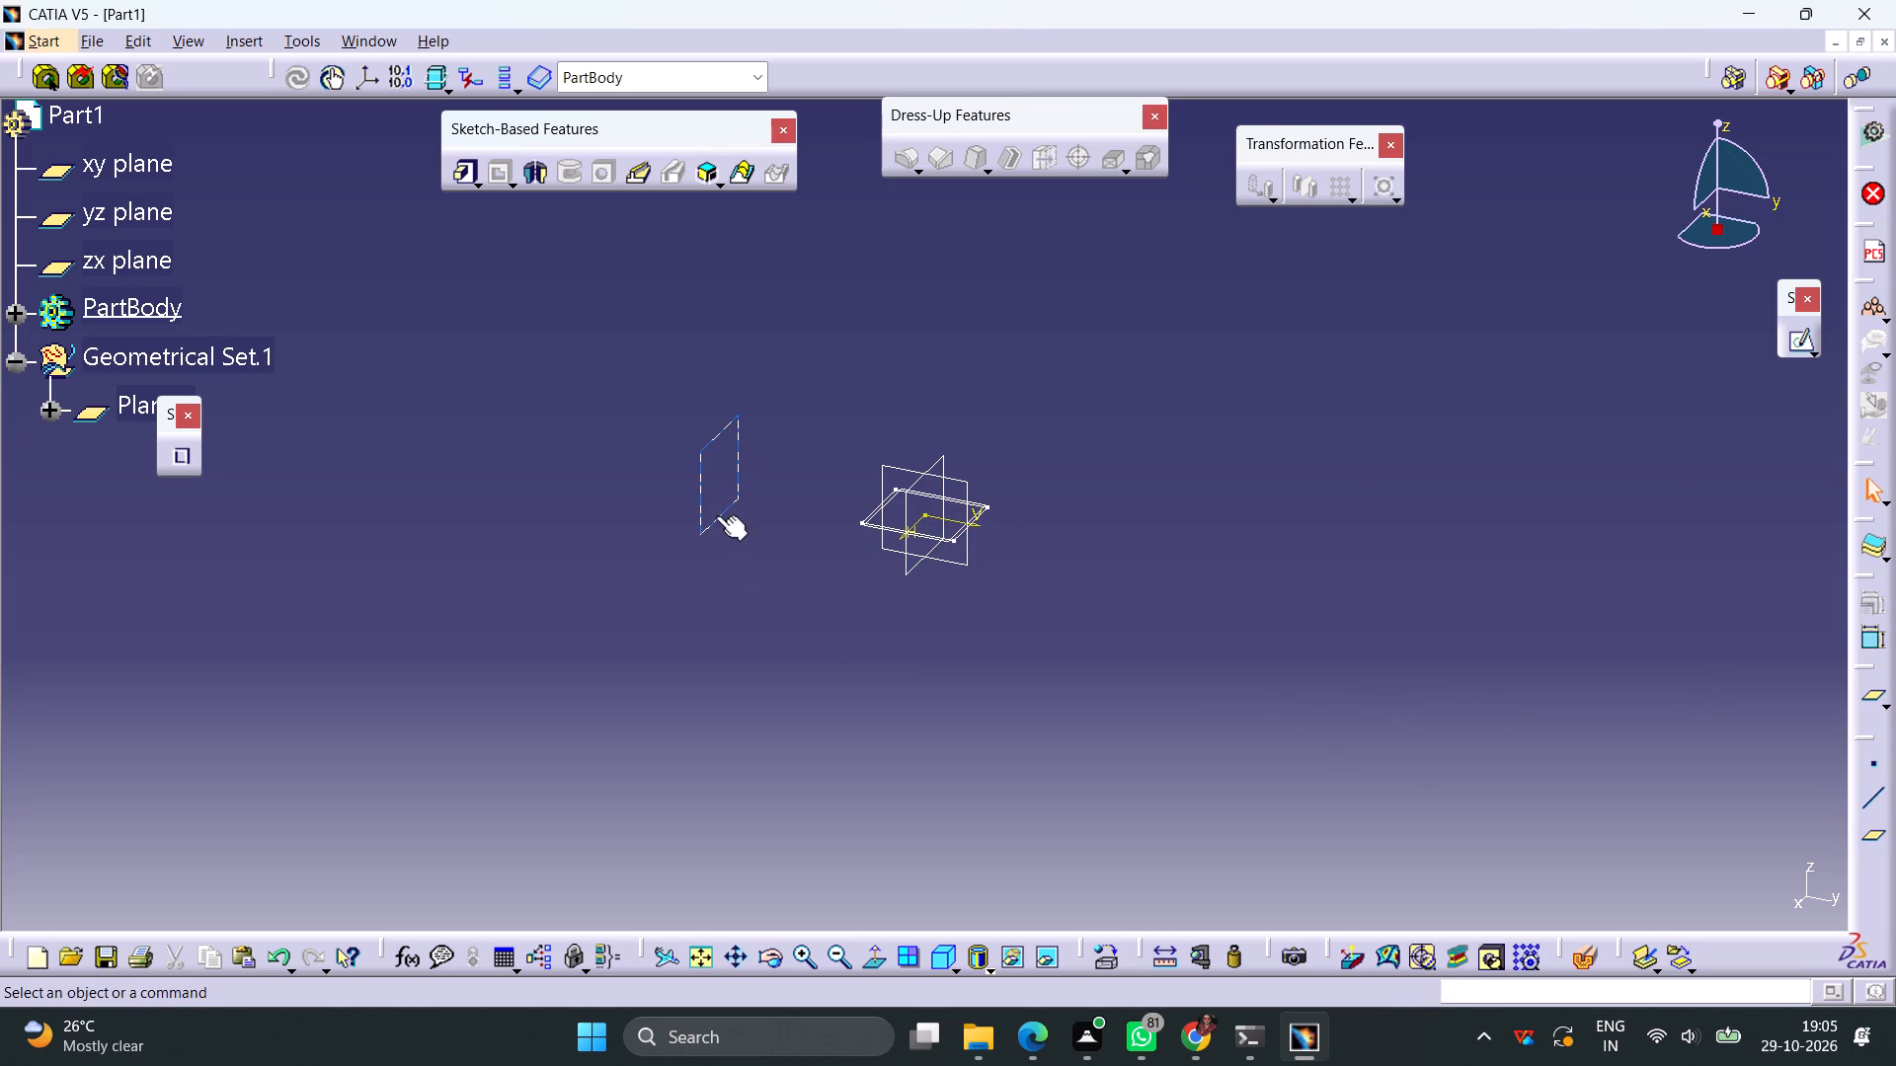
Sketch a centered rectangle on the offset plane, with its centre on the vertical axis about 59 mm above the origin.
click(716, 515)
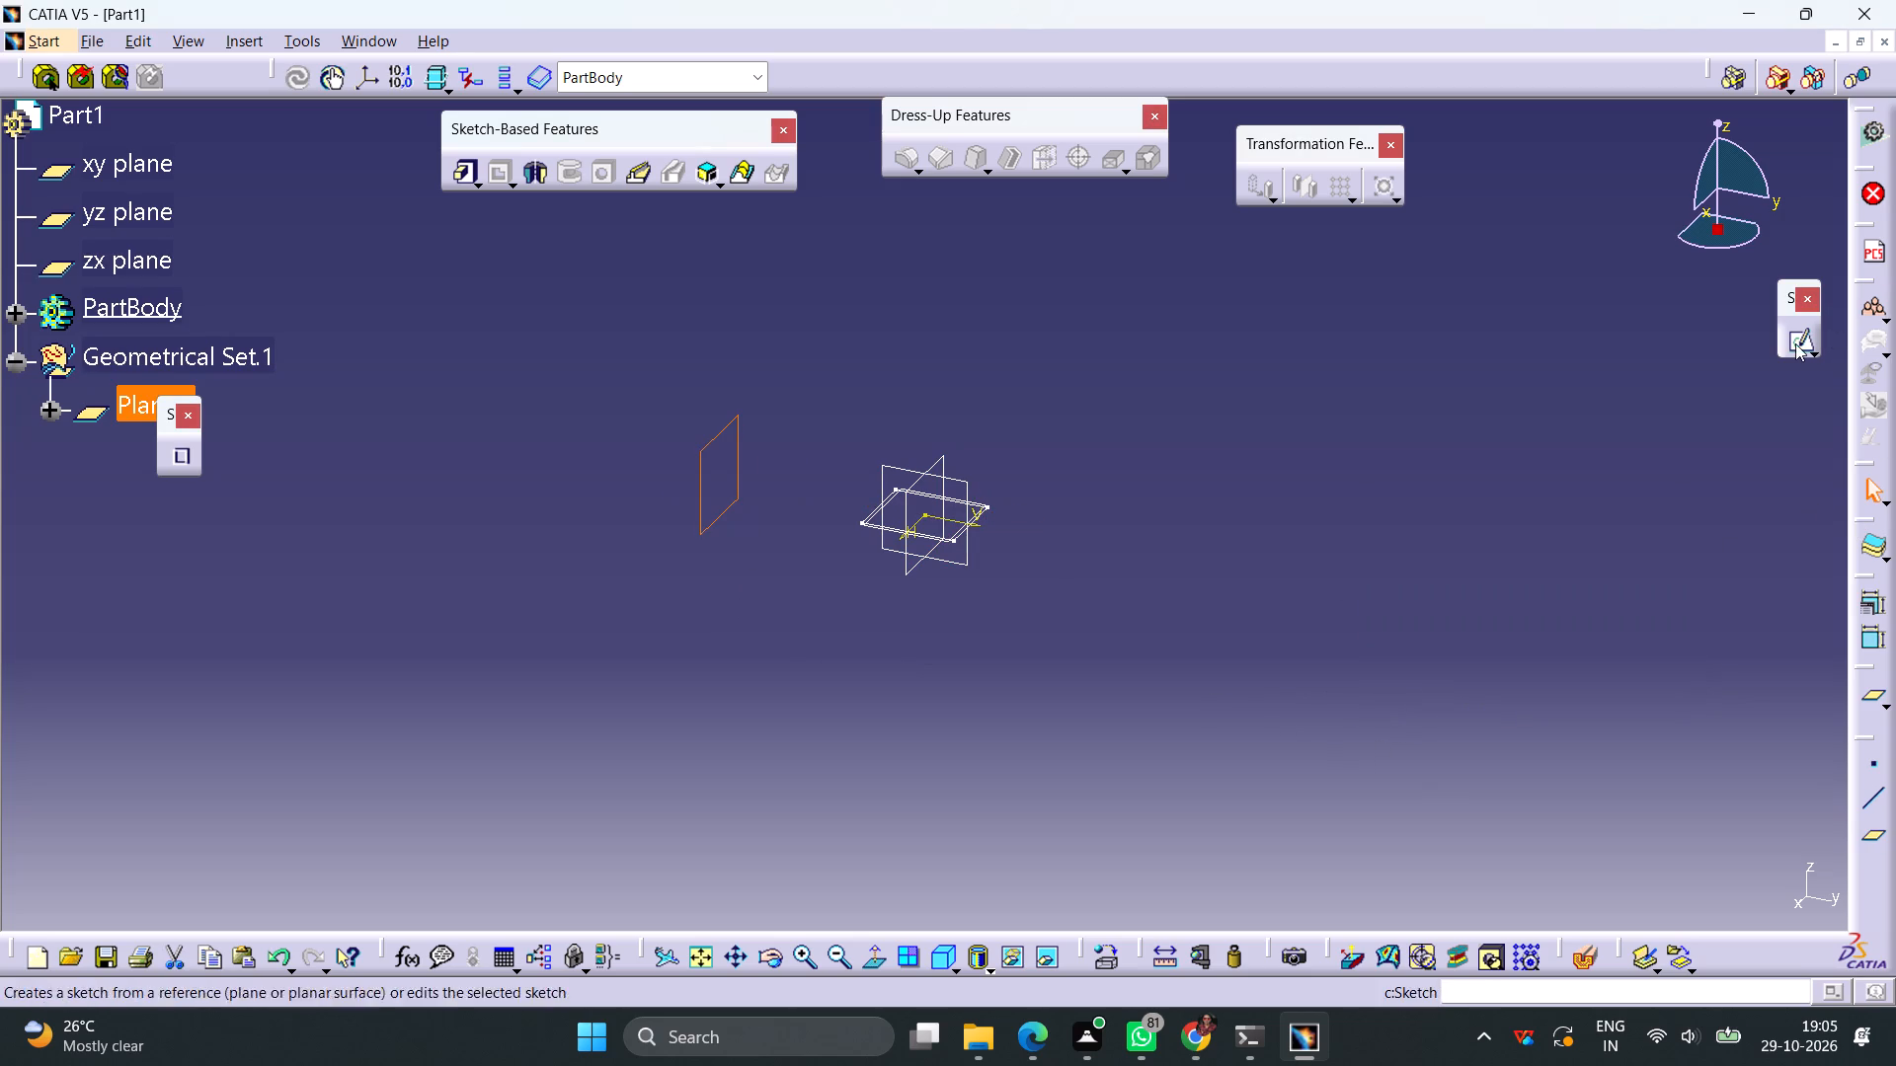
click(1795, 343)
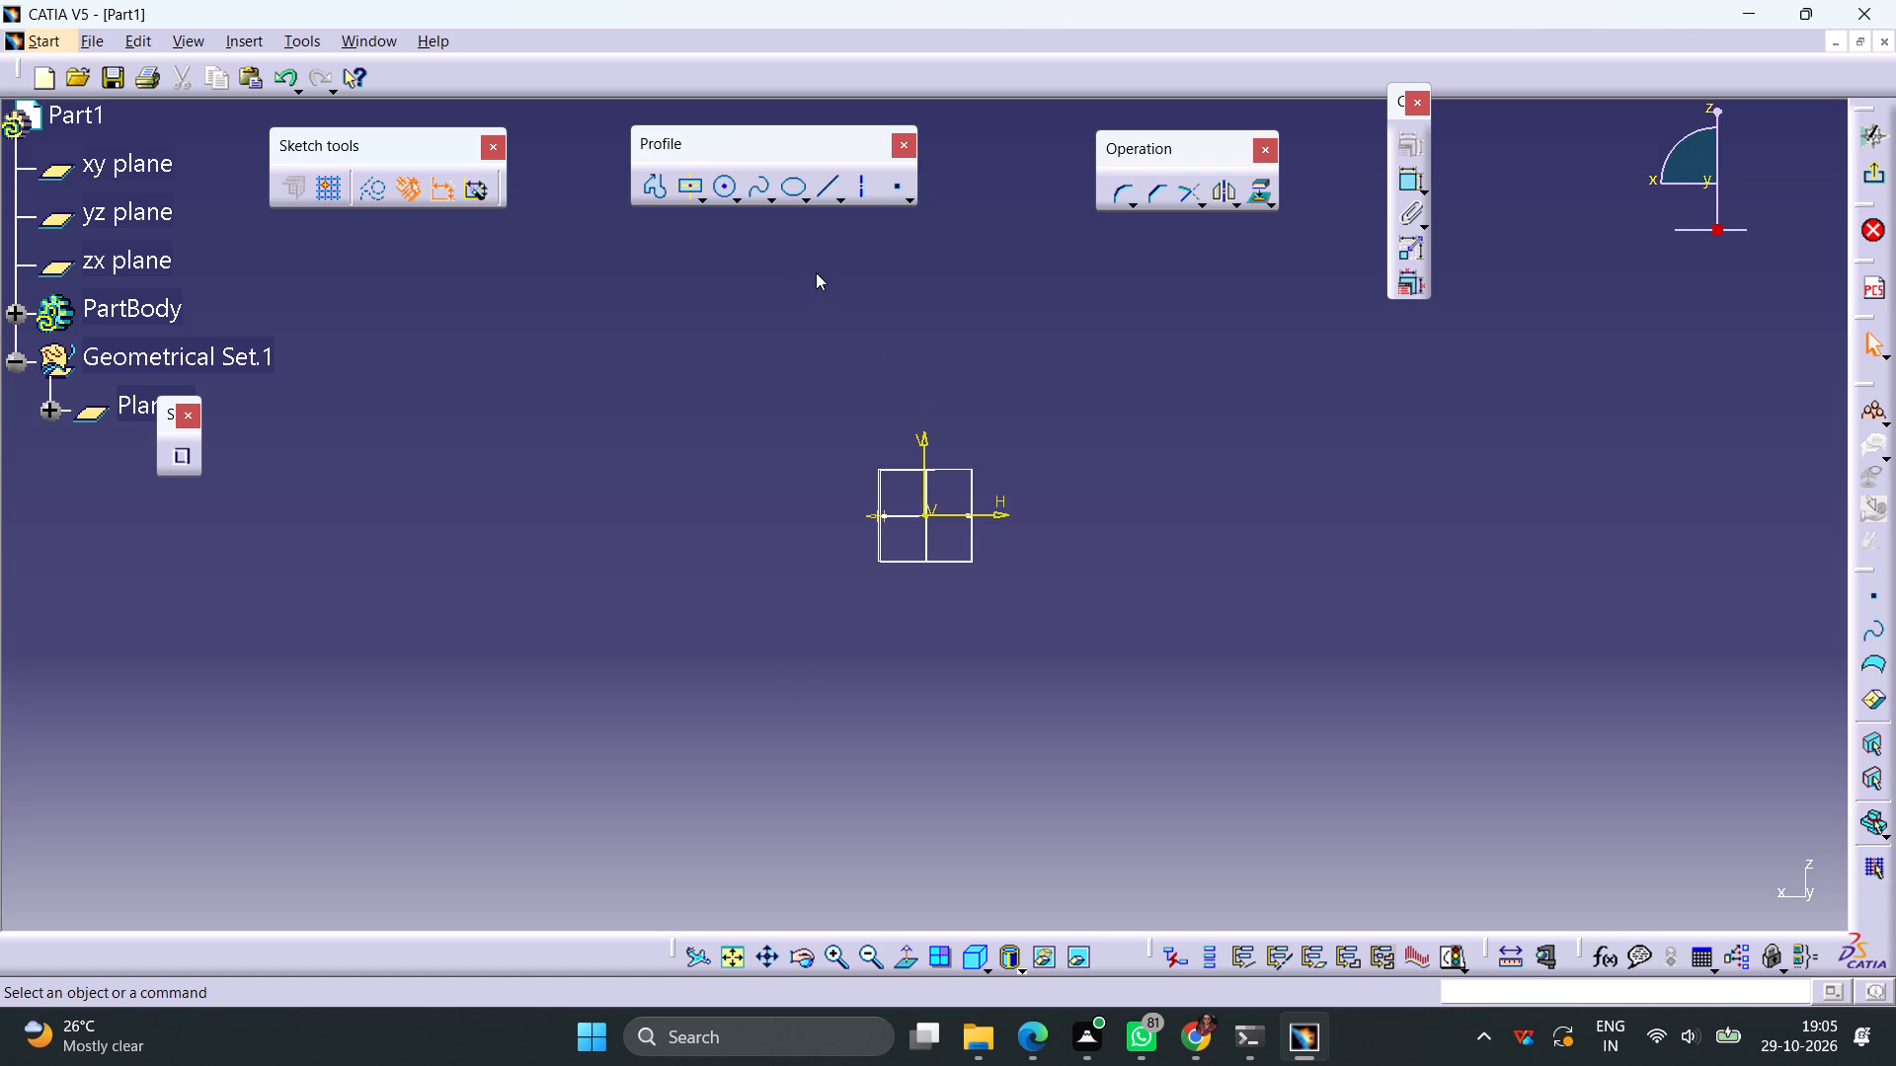
click(690, 187)
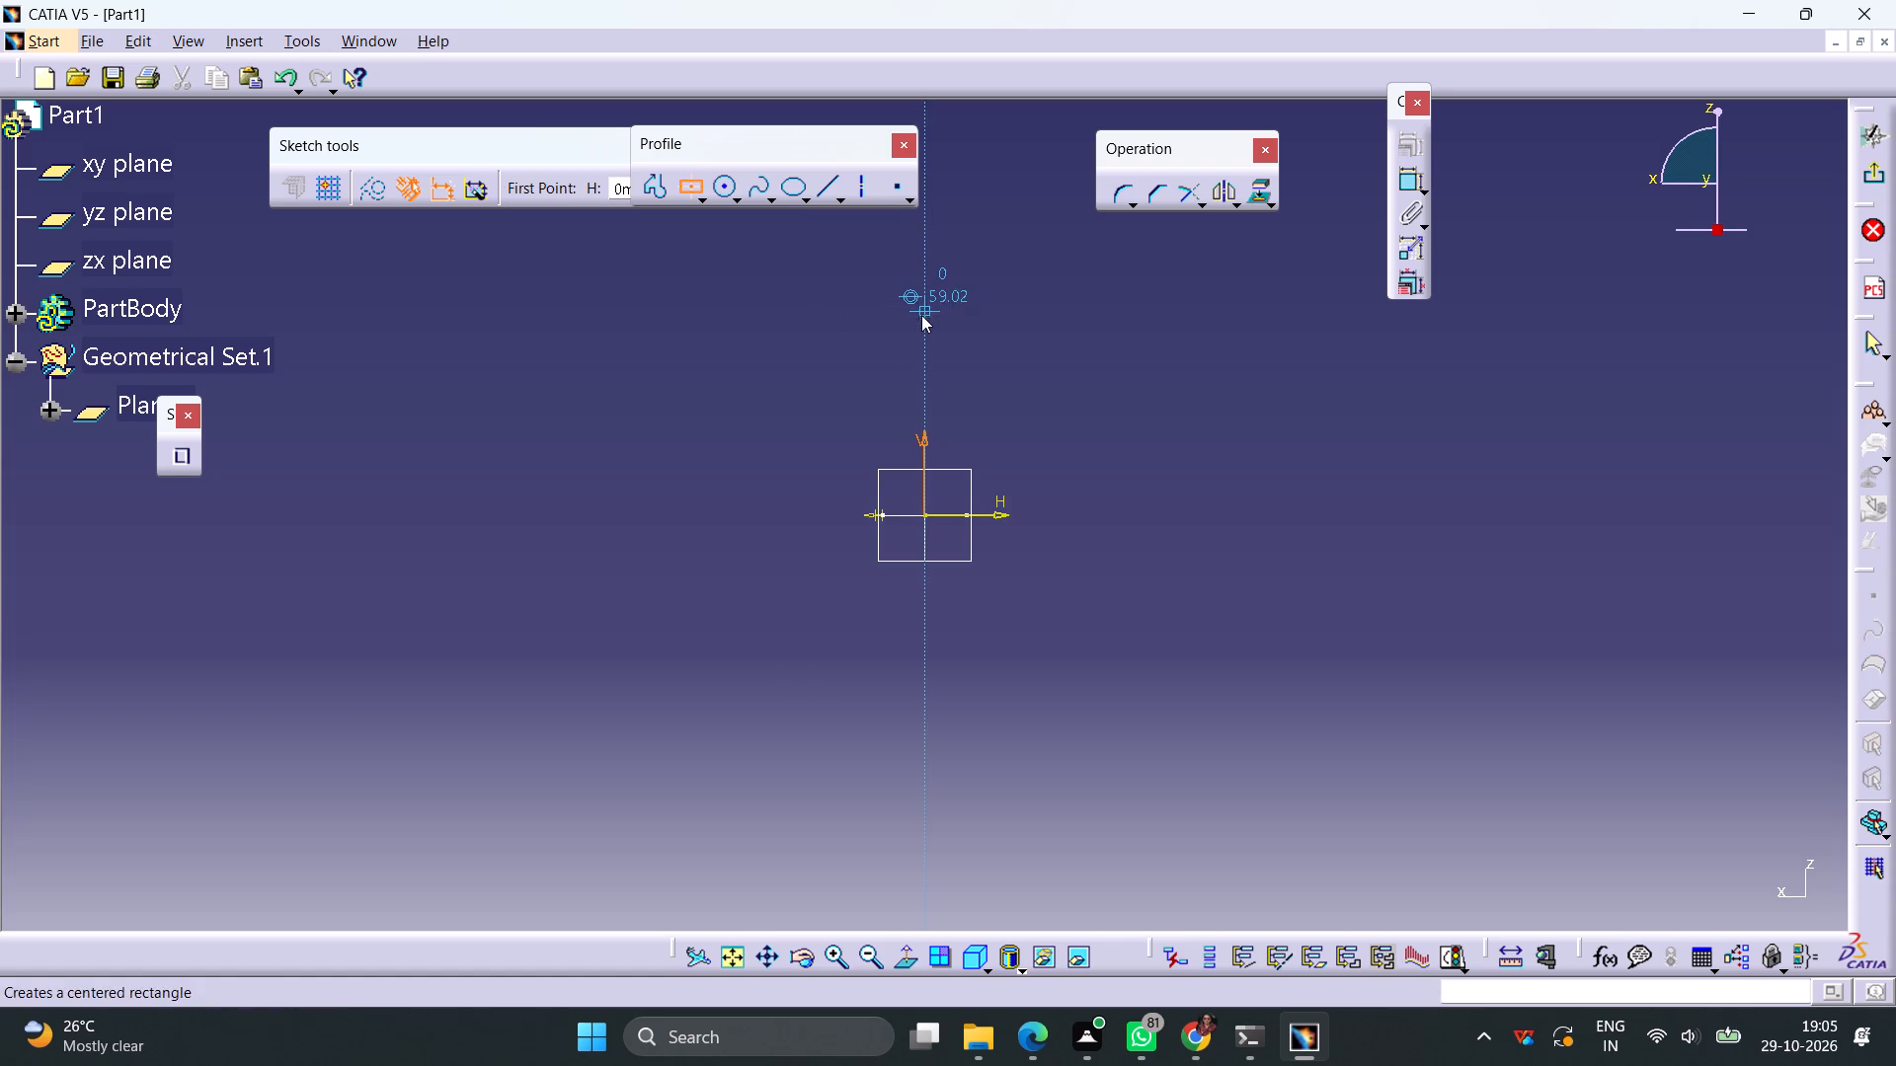
click(921, 315)
click(965, 279)
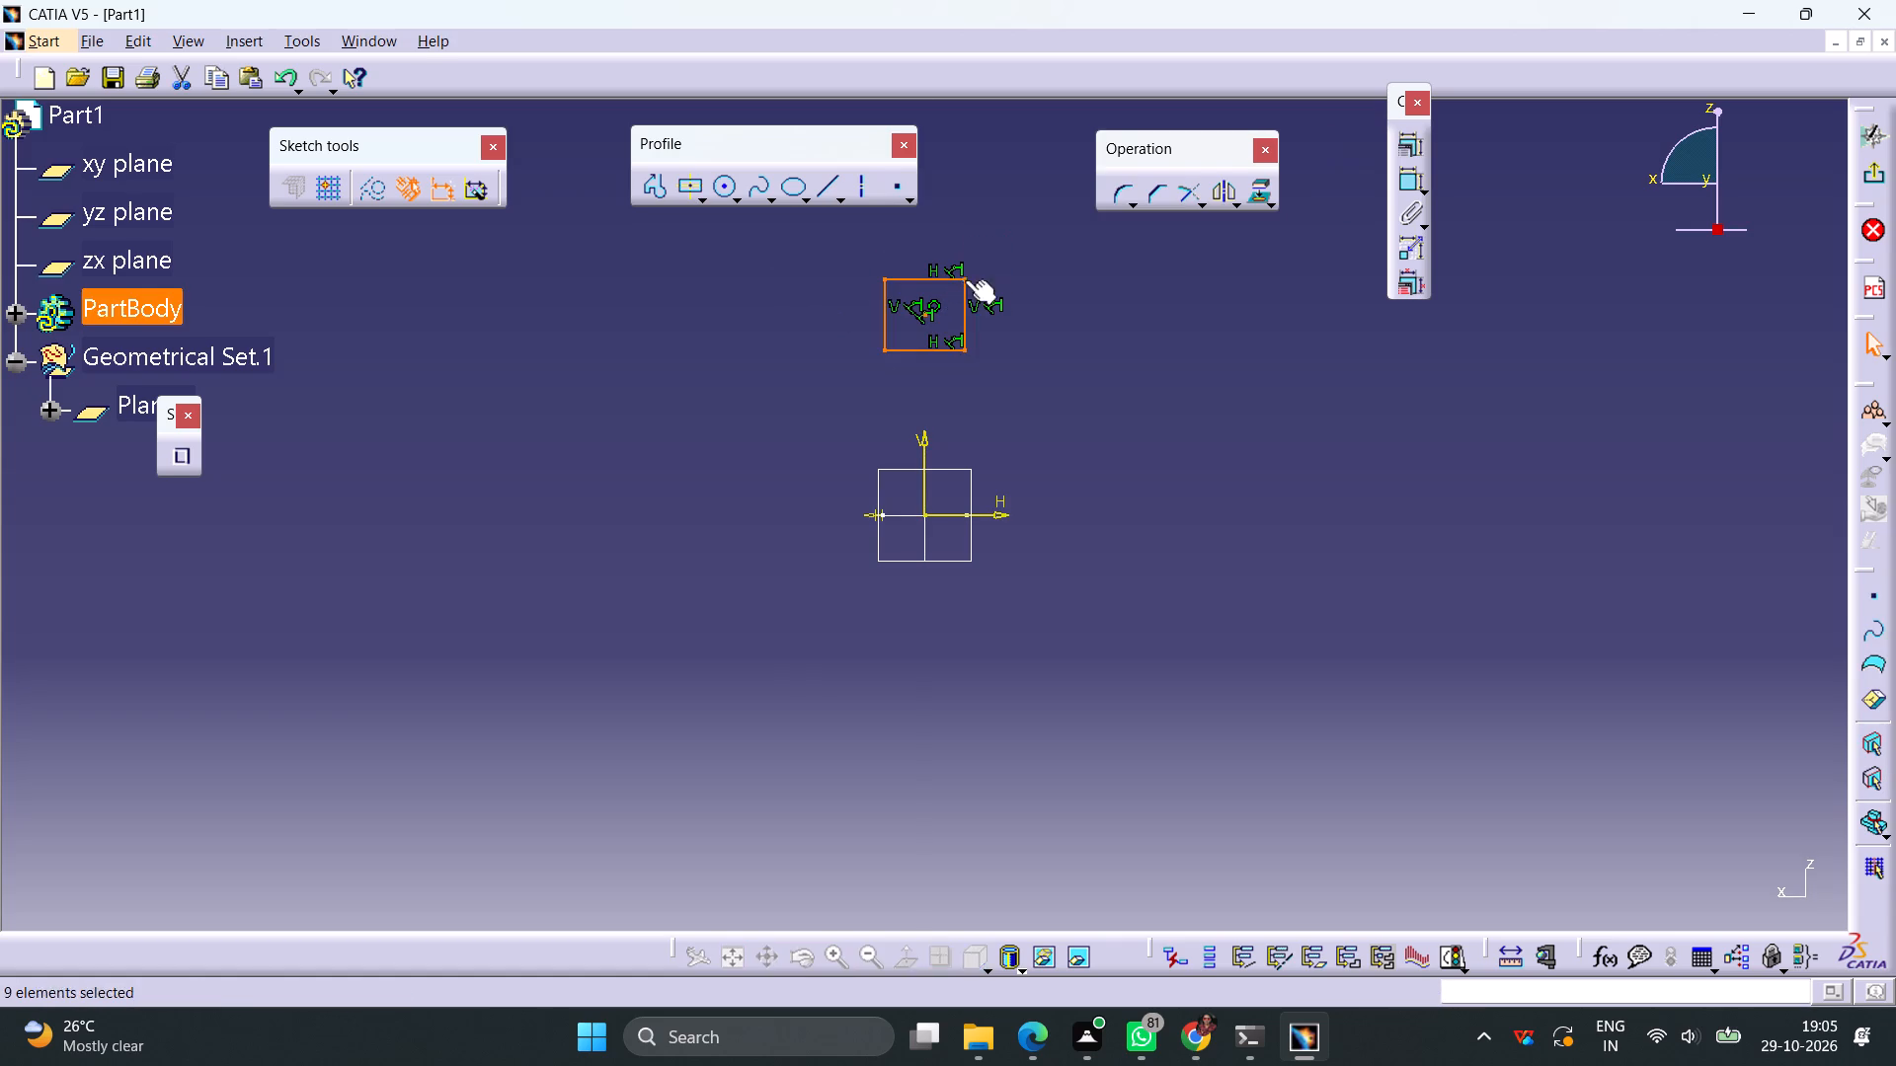
Dimension the rectangle's top horizontal side and set it to 29 mm.
click(1179, 362)
click(1320, 379)
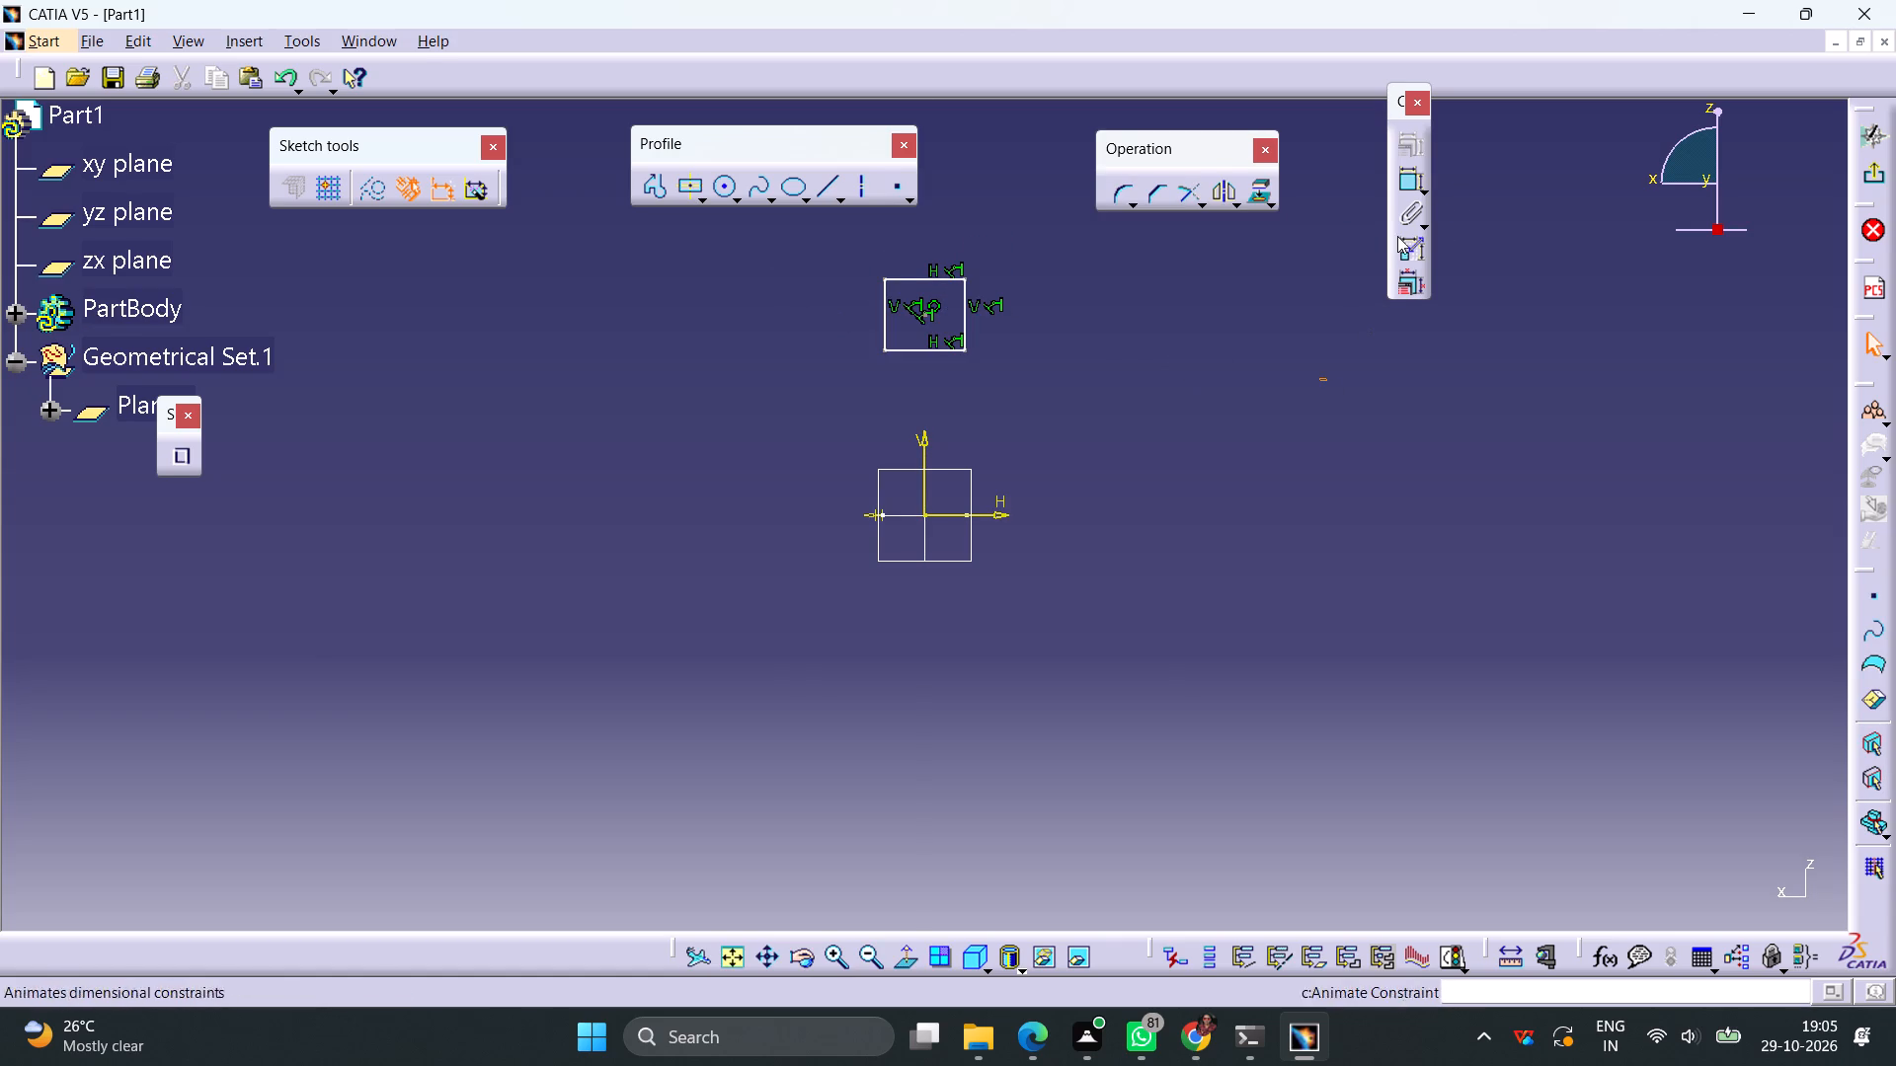
click(1413, 177)
click(929, 274)
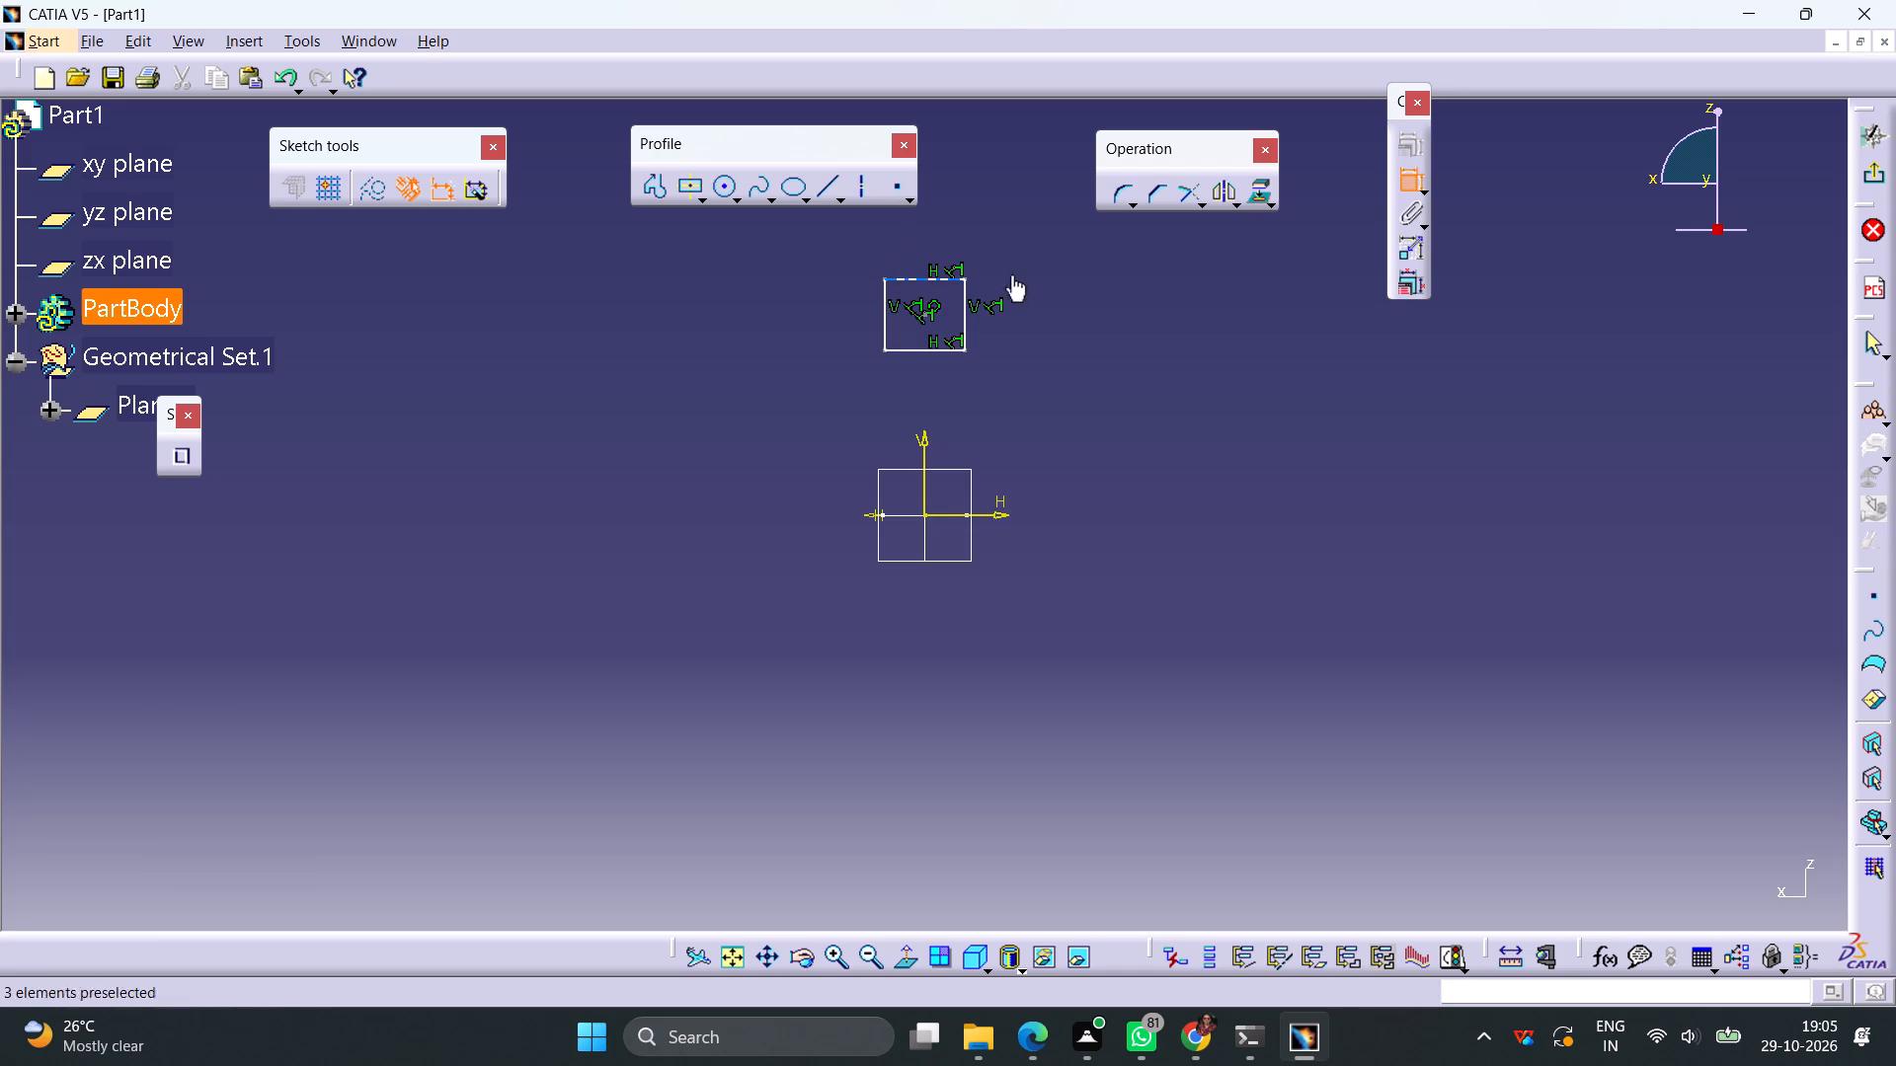
click(915, 283)
click(916, 237)
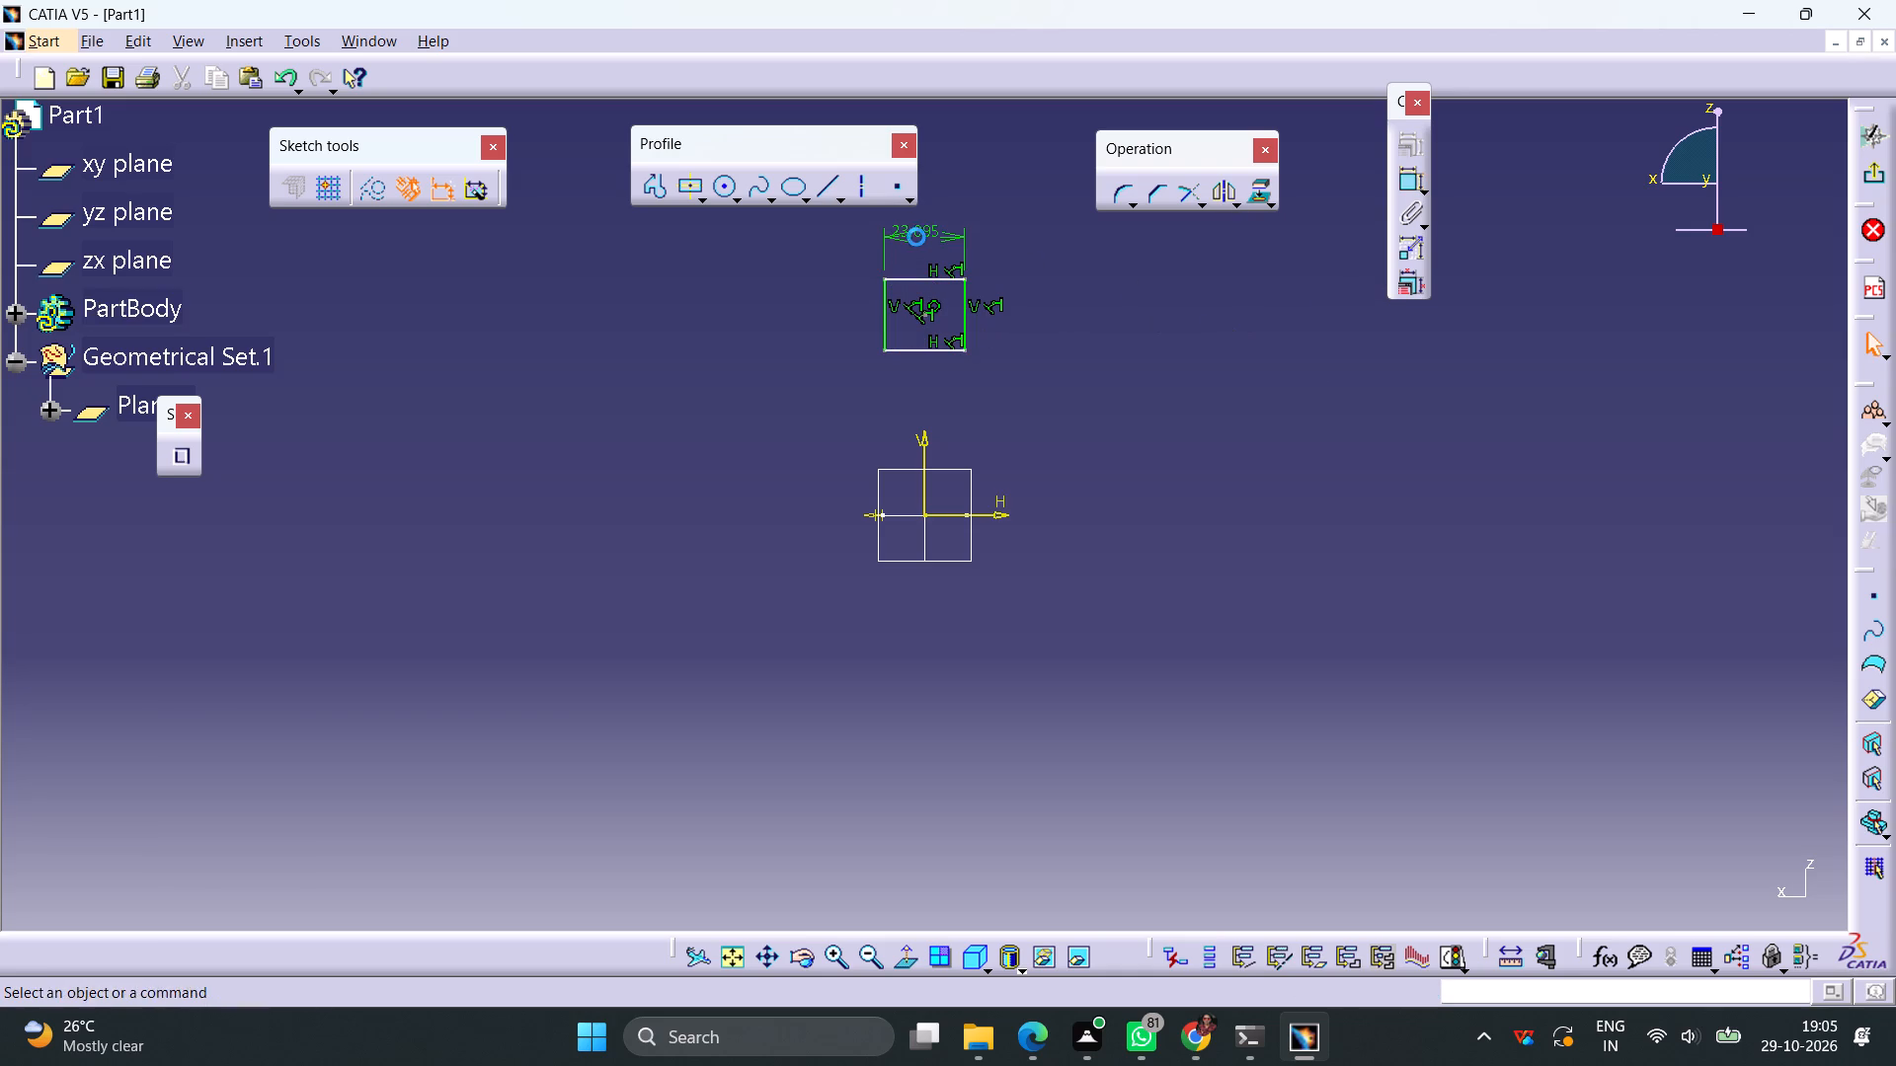
double_click(923, 230)
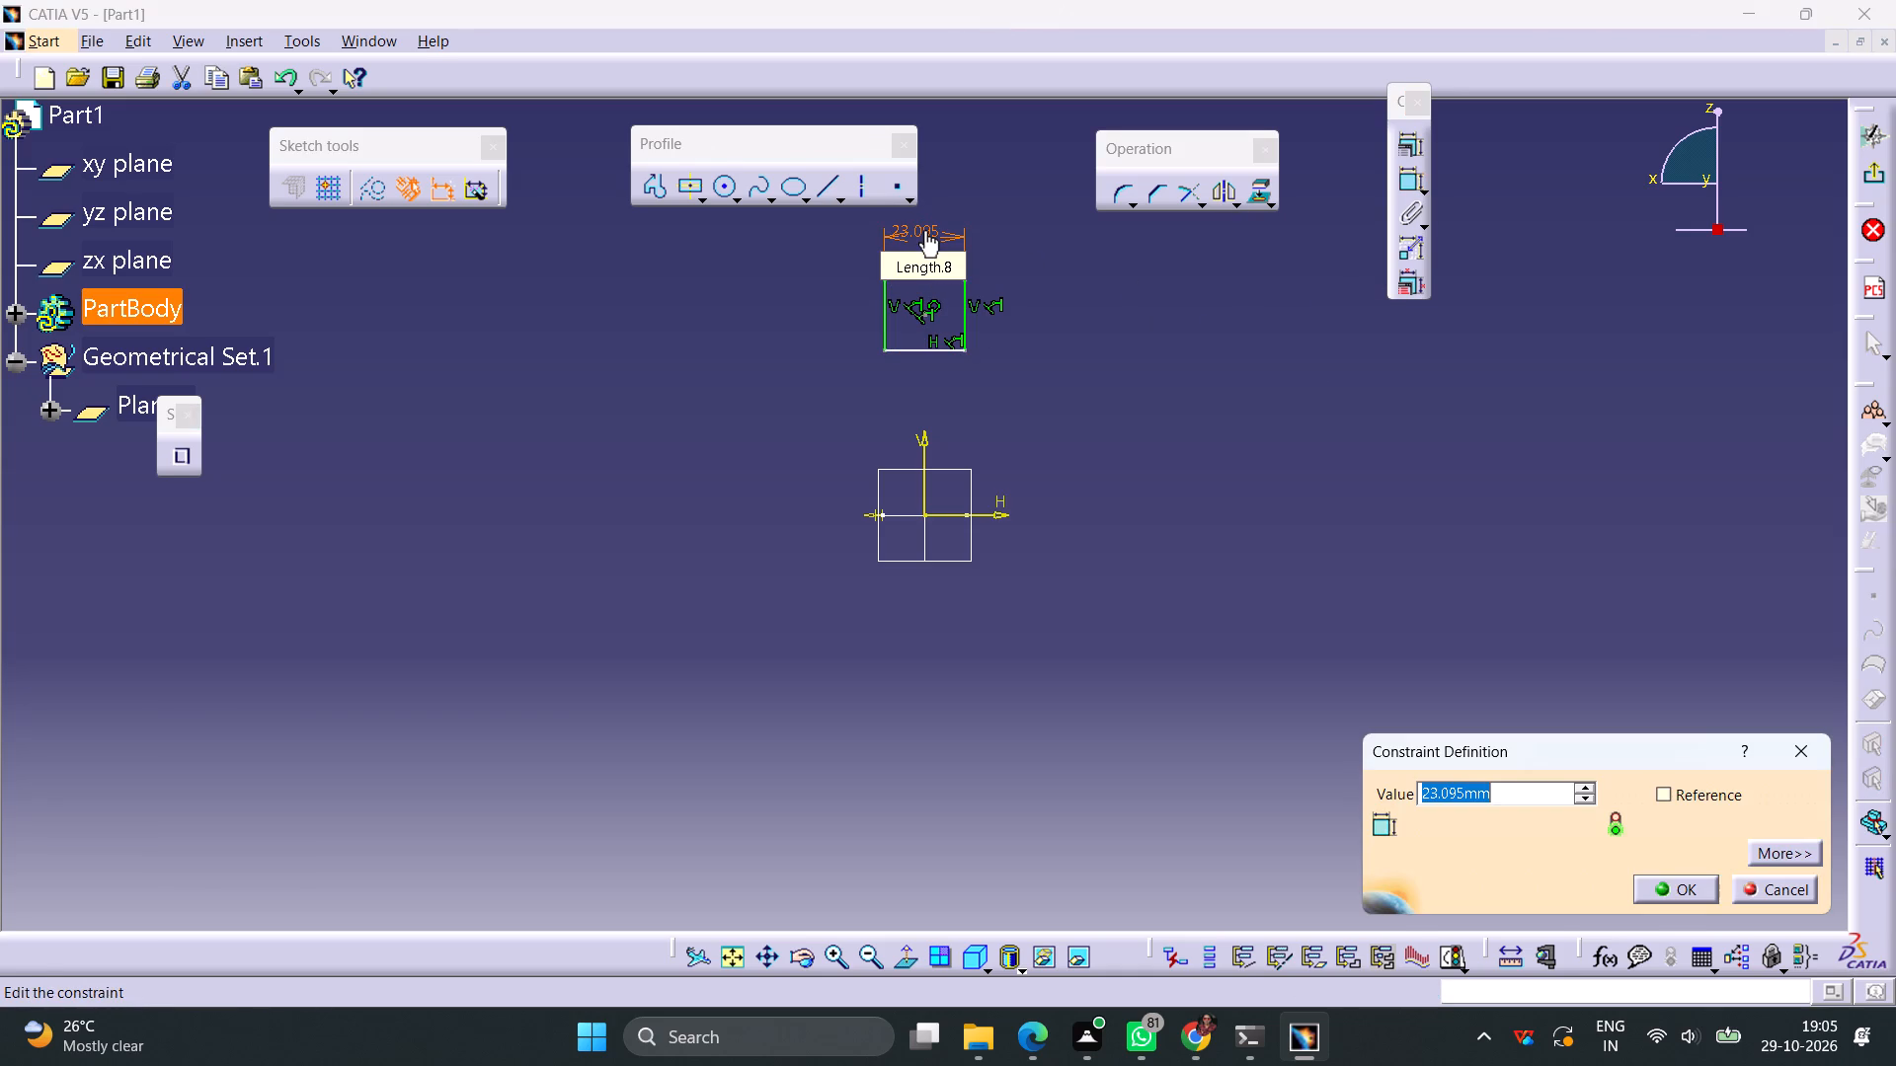
text(29)
key(Return)
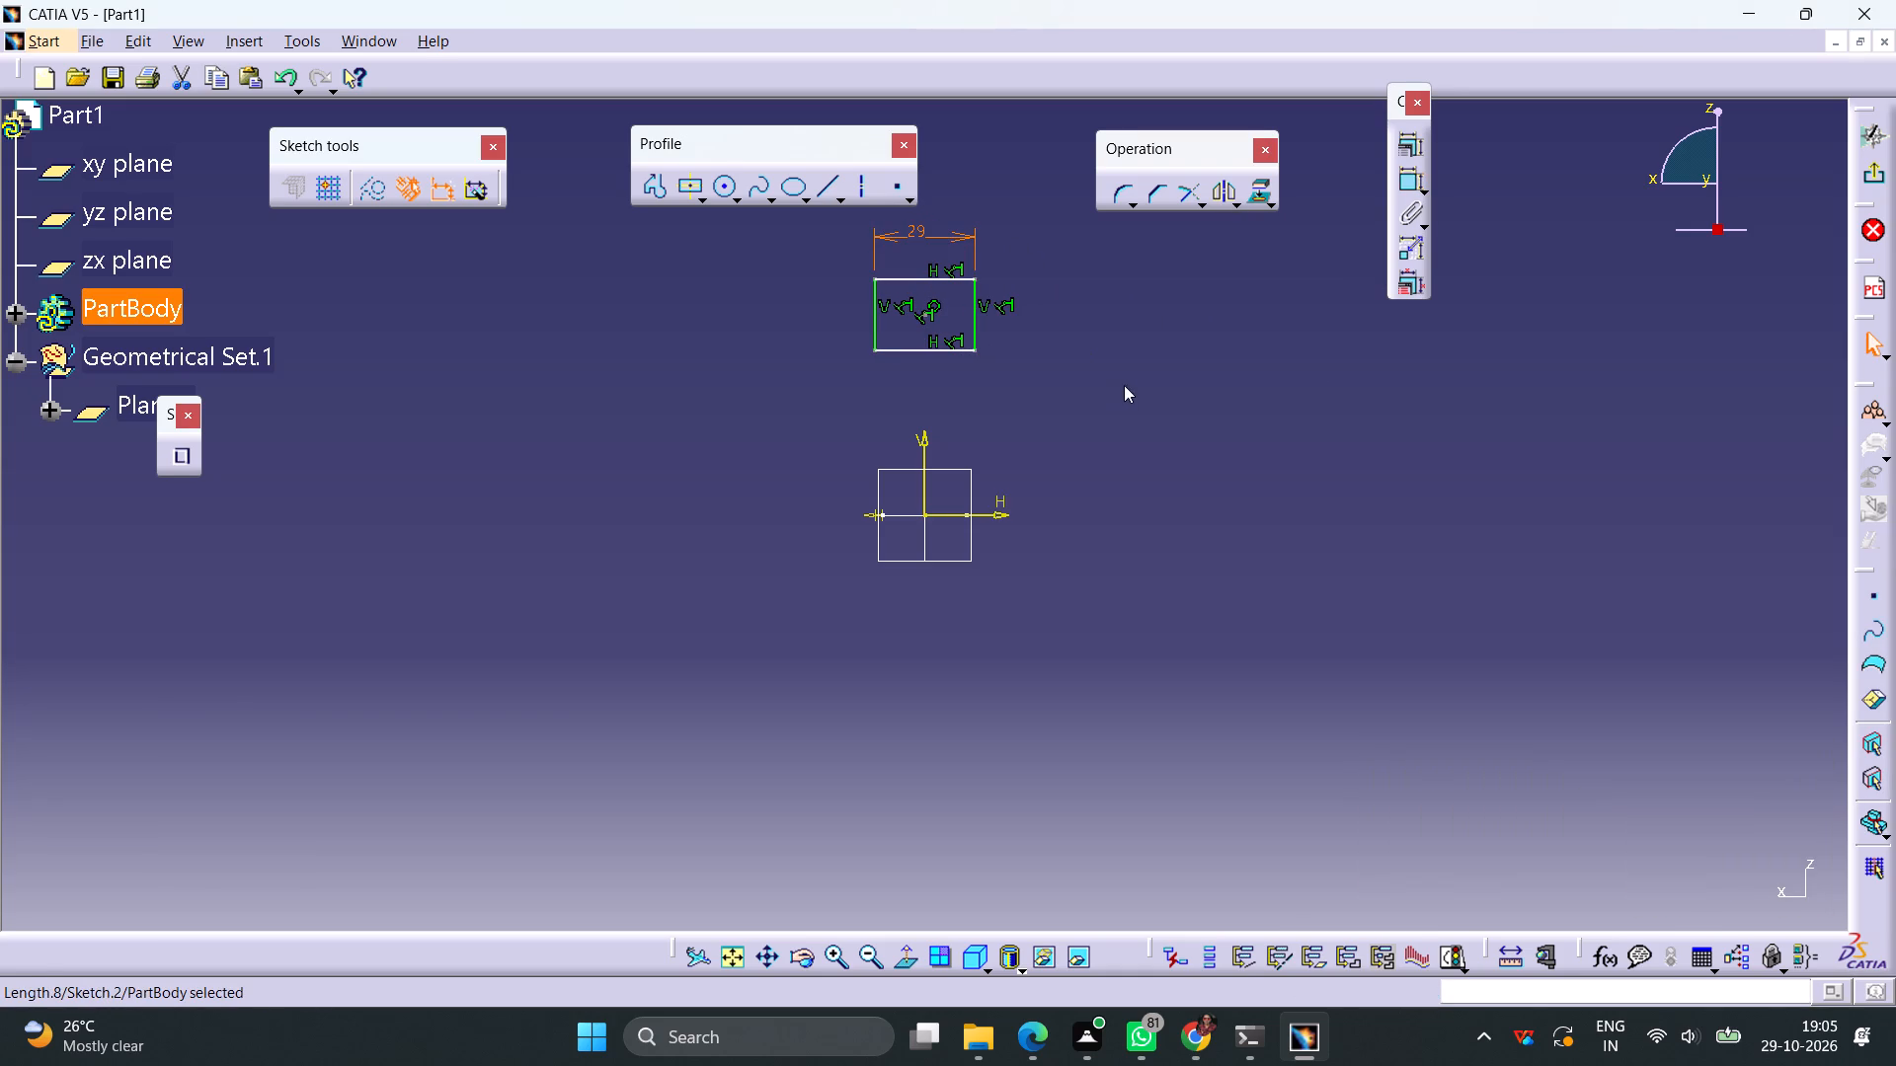
Dimension the rectangle's vertical side and set it to 24 mm.
click(1124, 385)
click(974, 324)
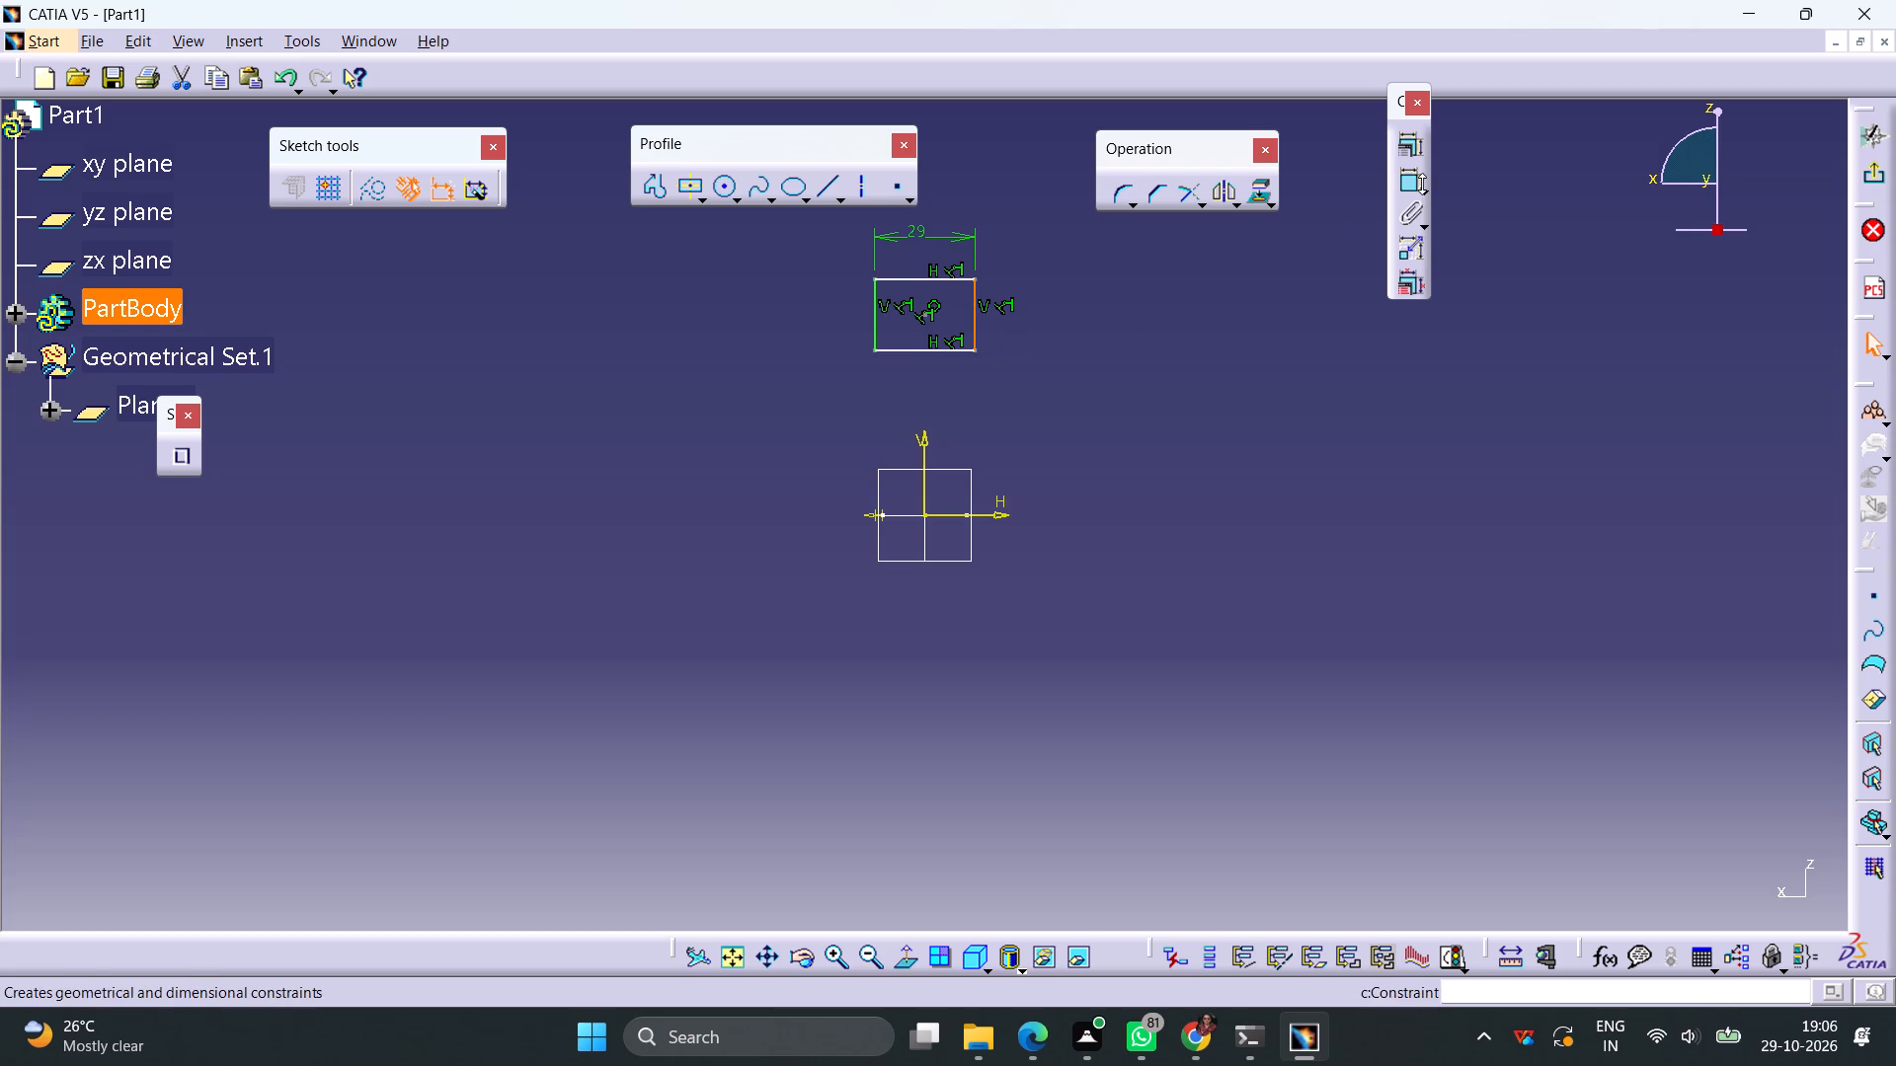
click(1409, 184)
click(1133, 308)
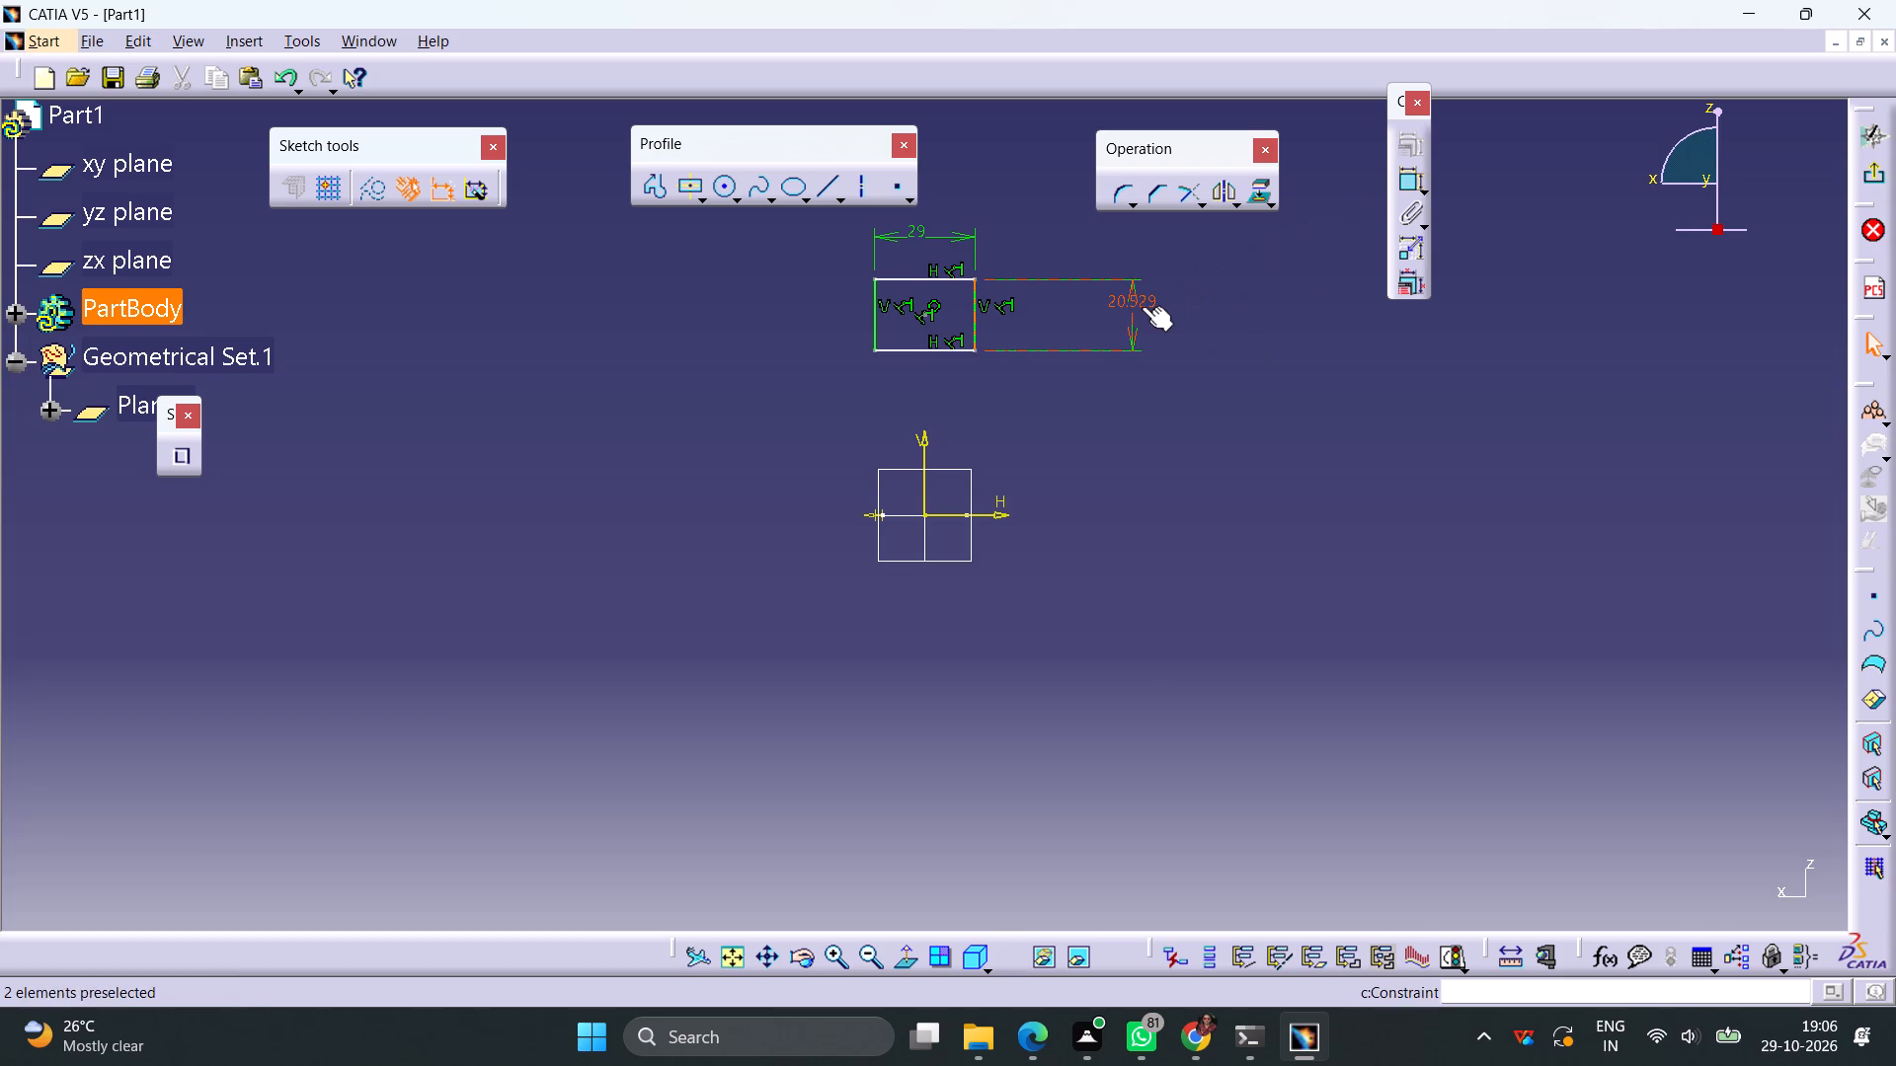
double_click(1142, 306)
text(24)
key(Return)
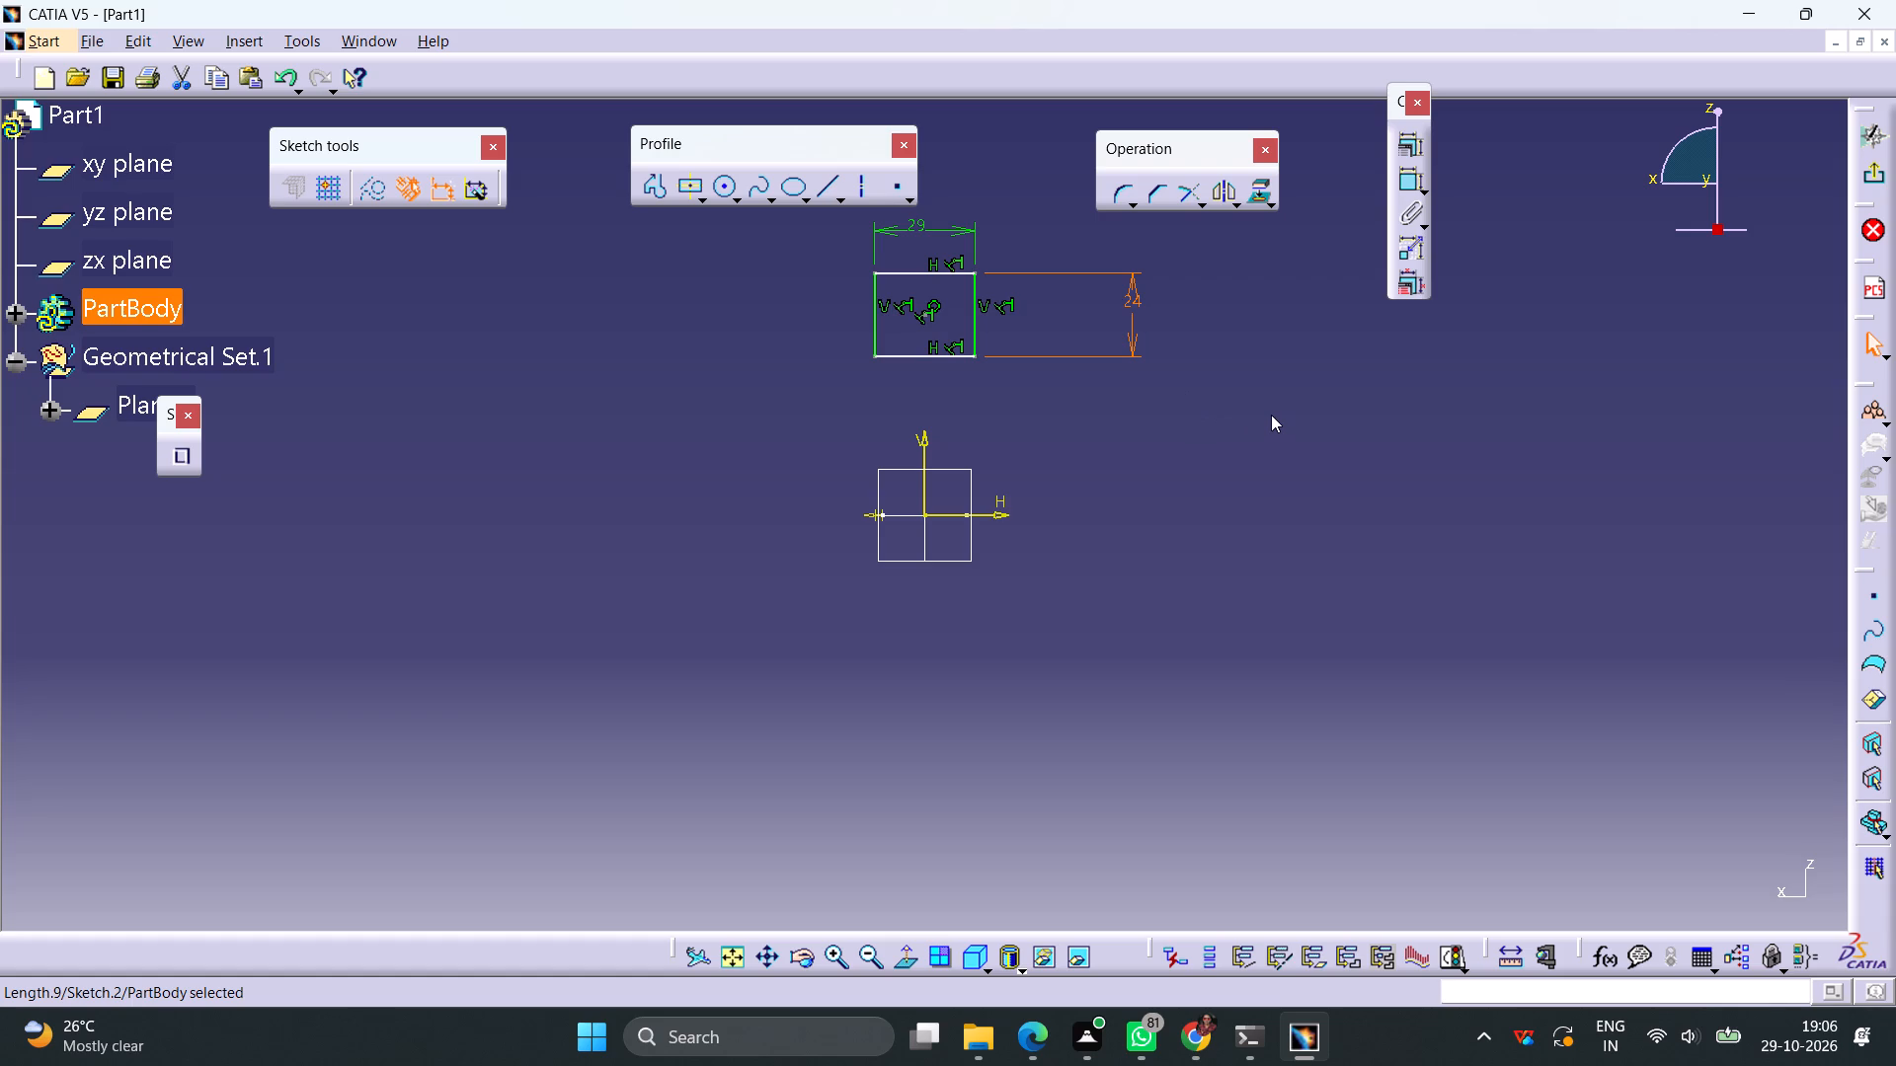
Constrain the distance from the rectangle's top side to the horizontal axis to 75-13 (62 mm), and exit the sketch.
click(1414, 182)
click(938, 270)
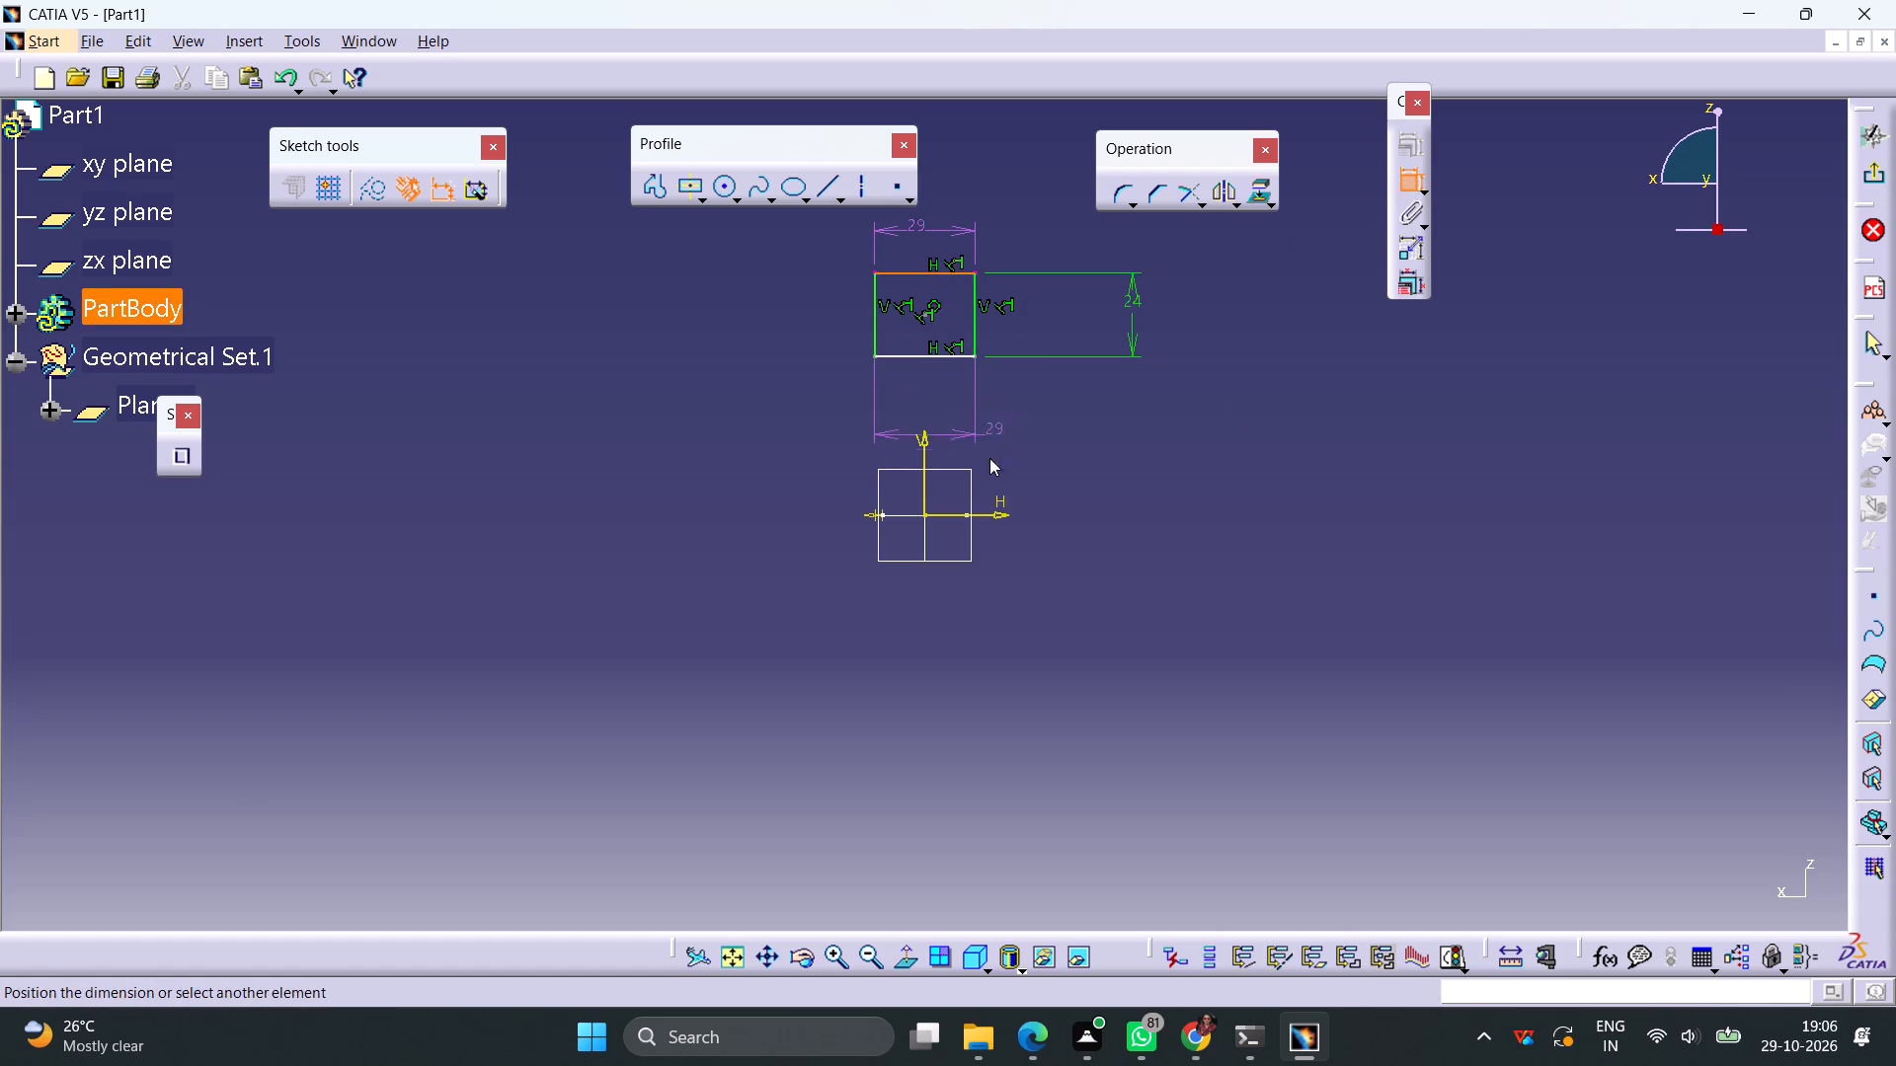
click(987, 517)
click(737, 453)
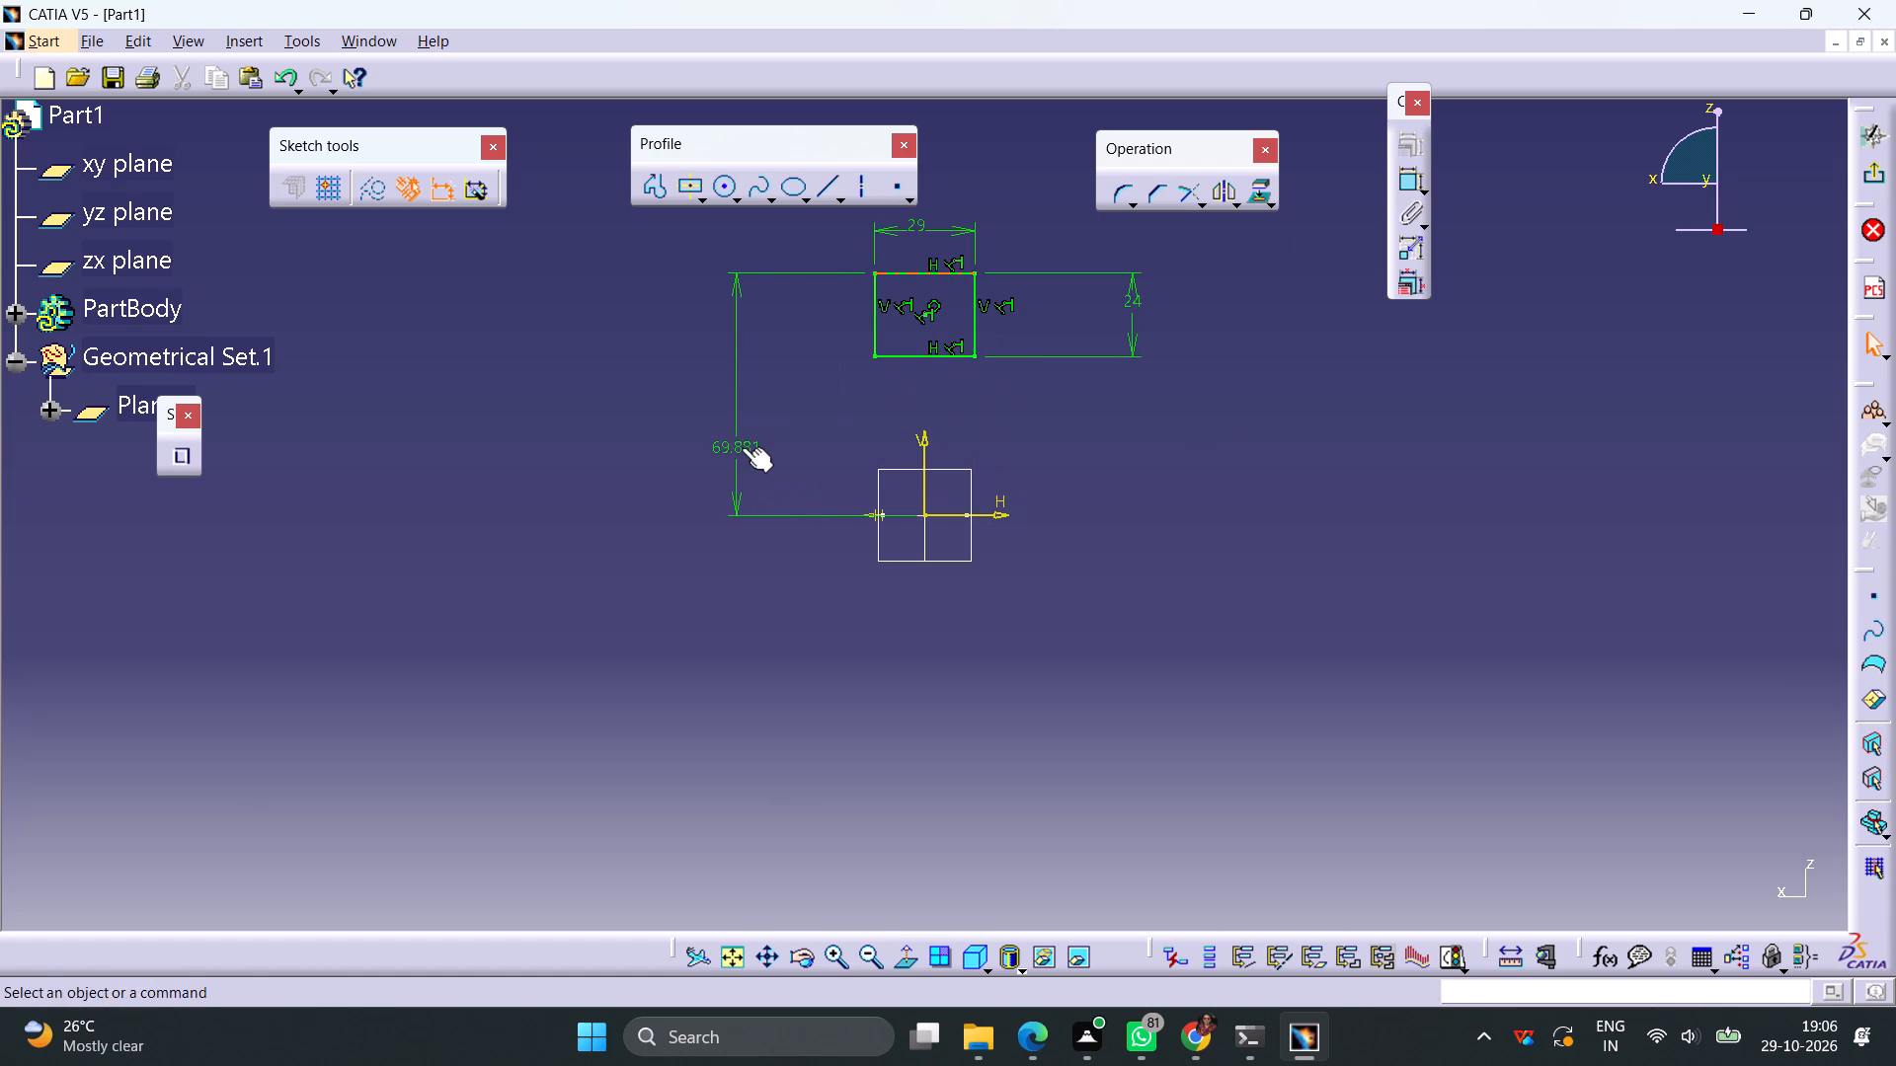
double_click(742, 447)
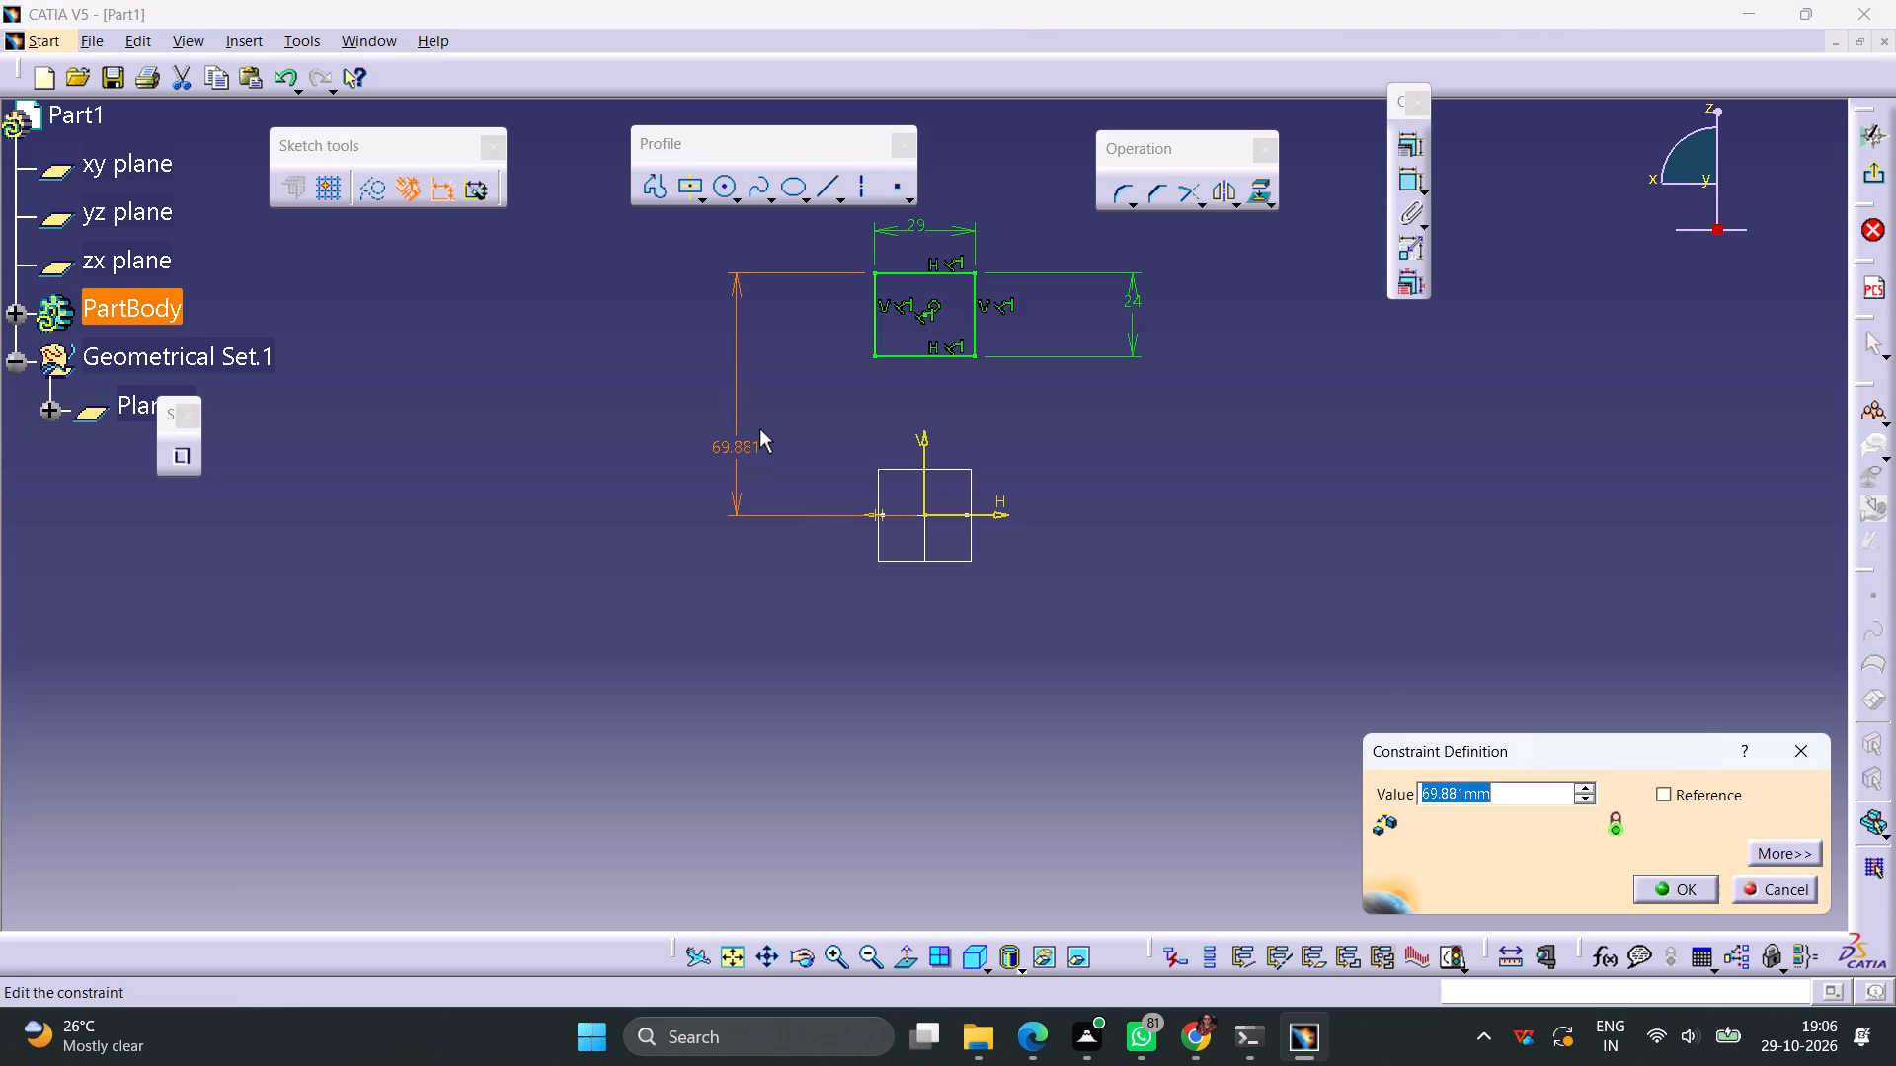
text(75-13)
key(Return)
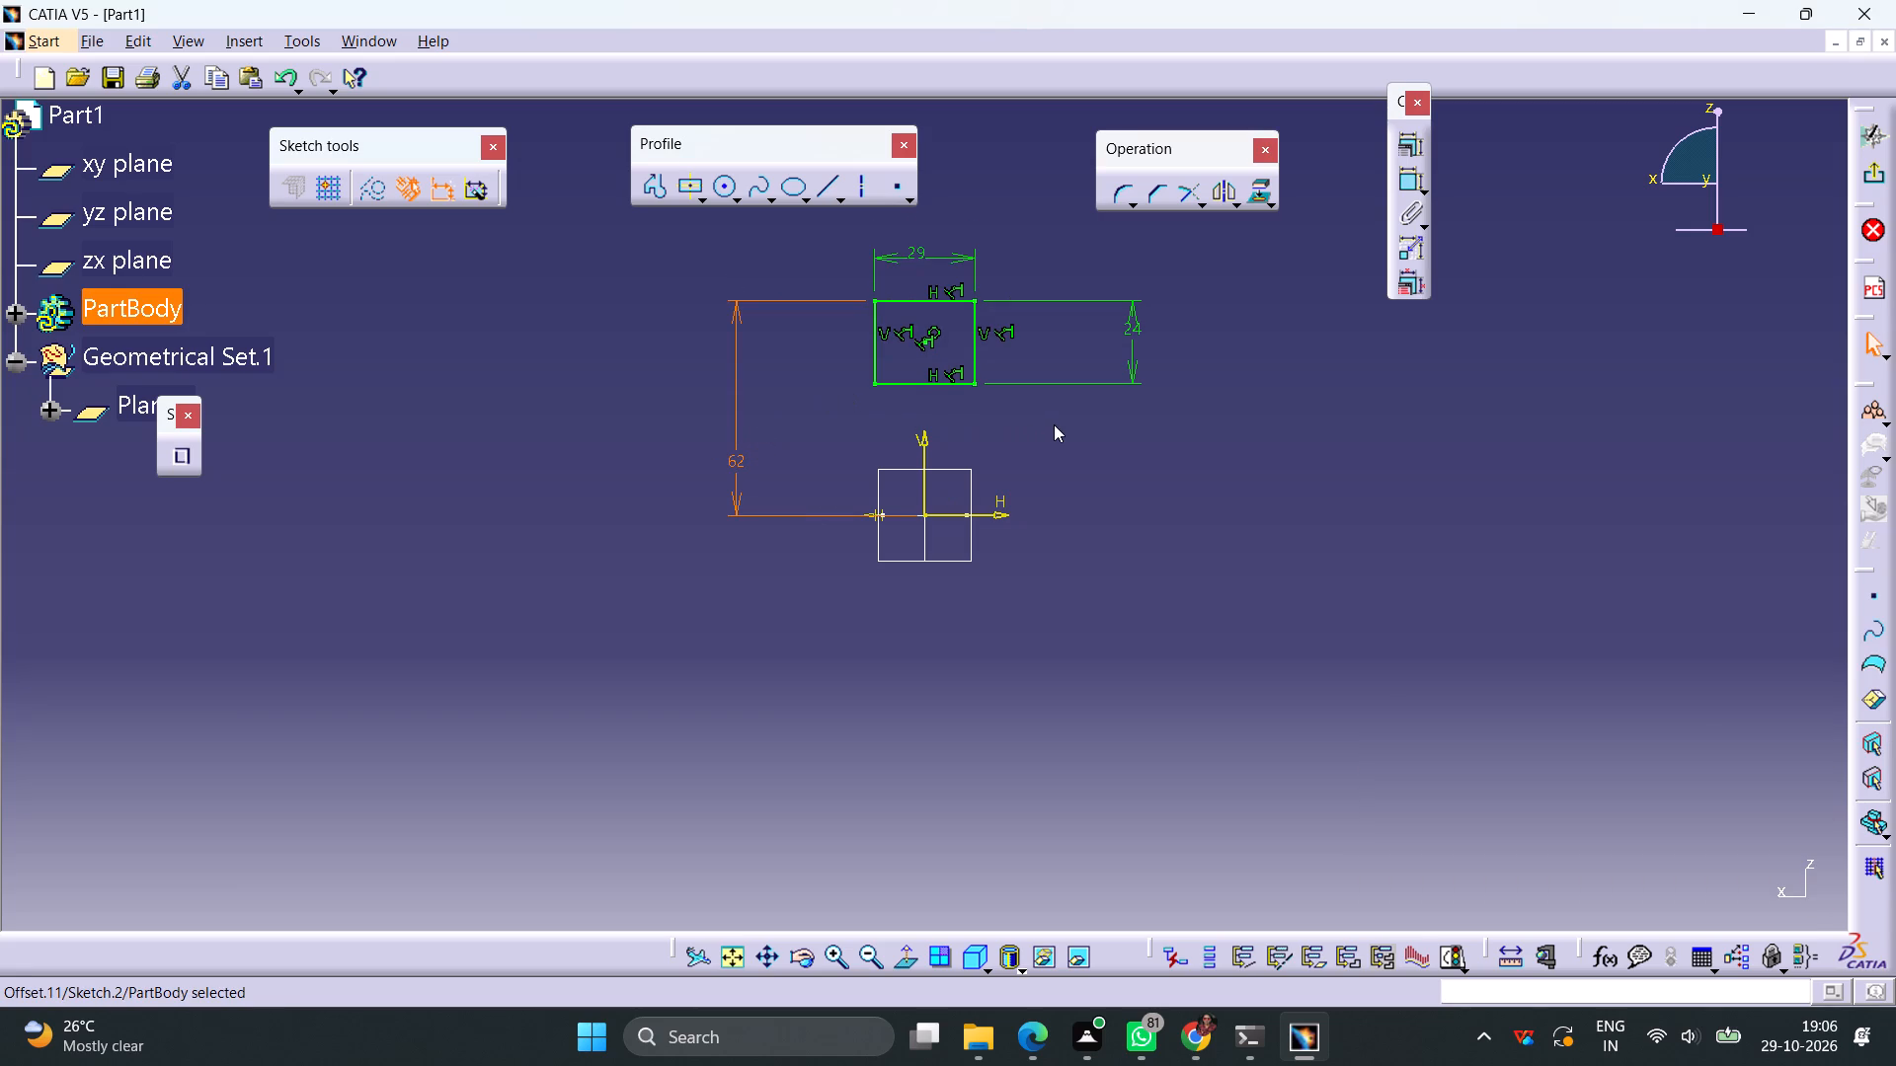
click(1864, 178)
click(760, 497)
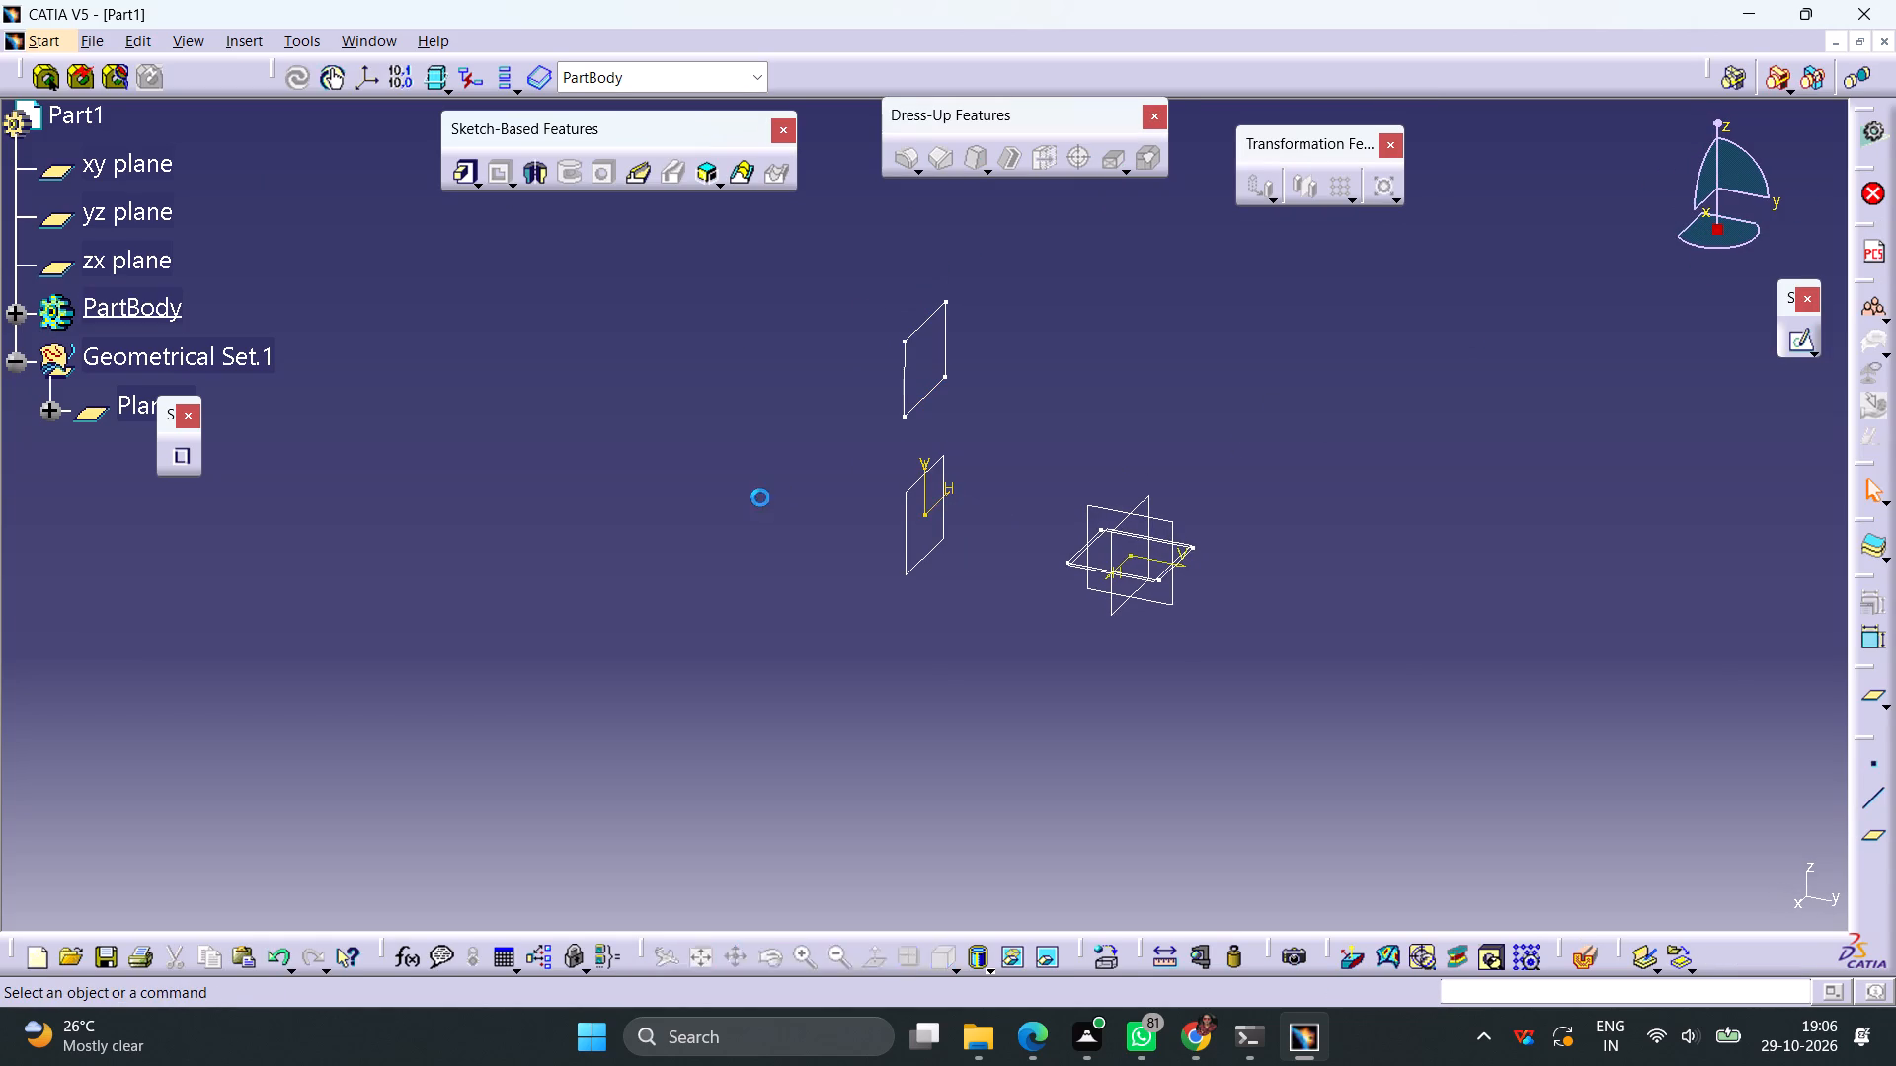
Start a new sketch on the yz plane.
click(1090, 507)
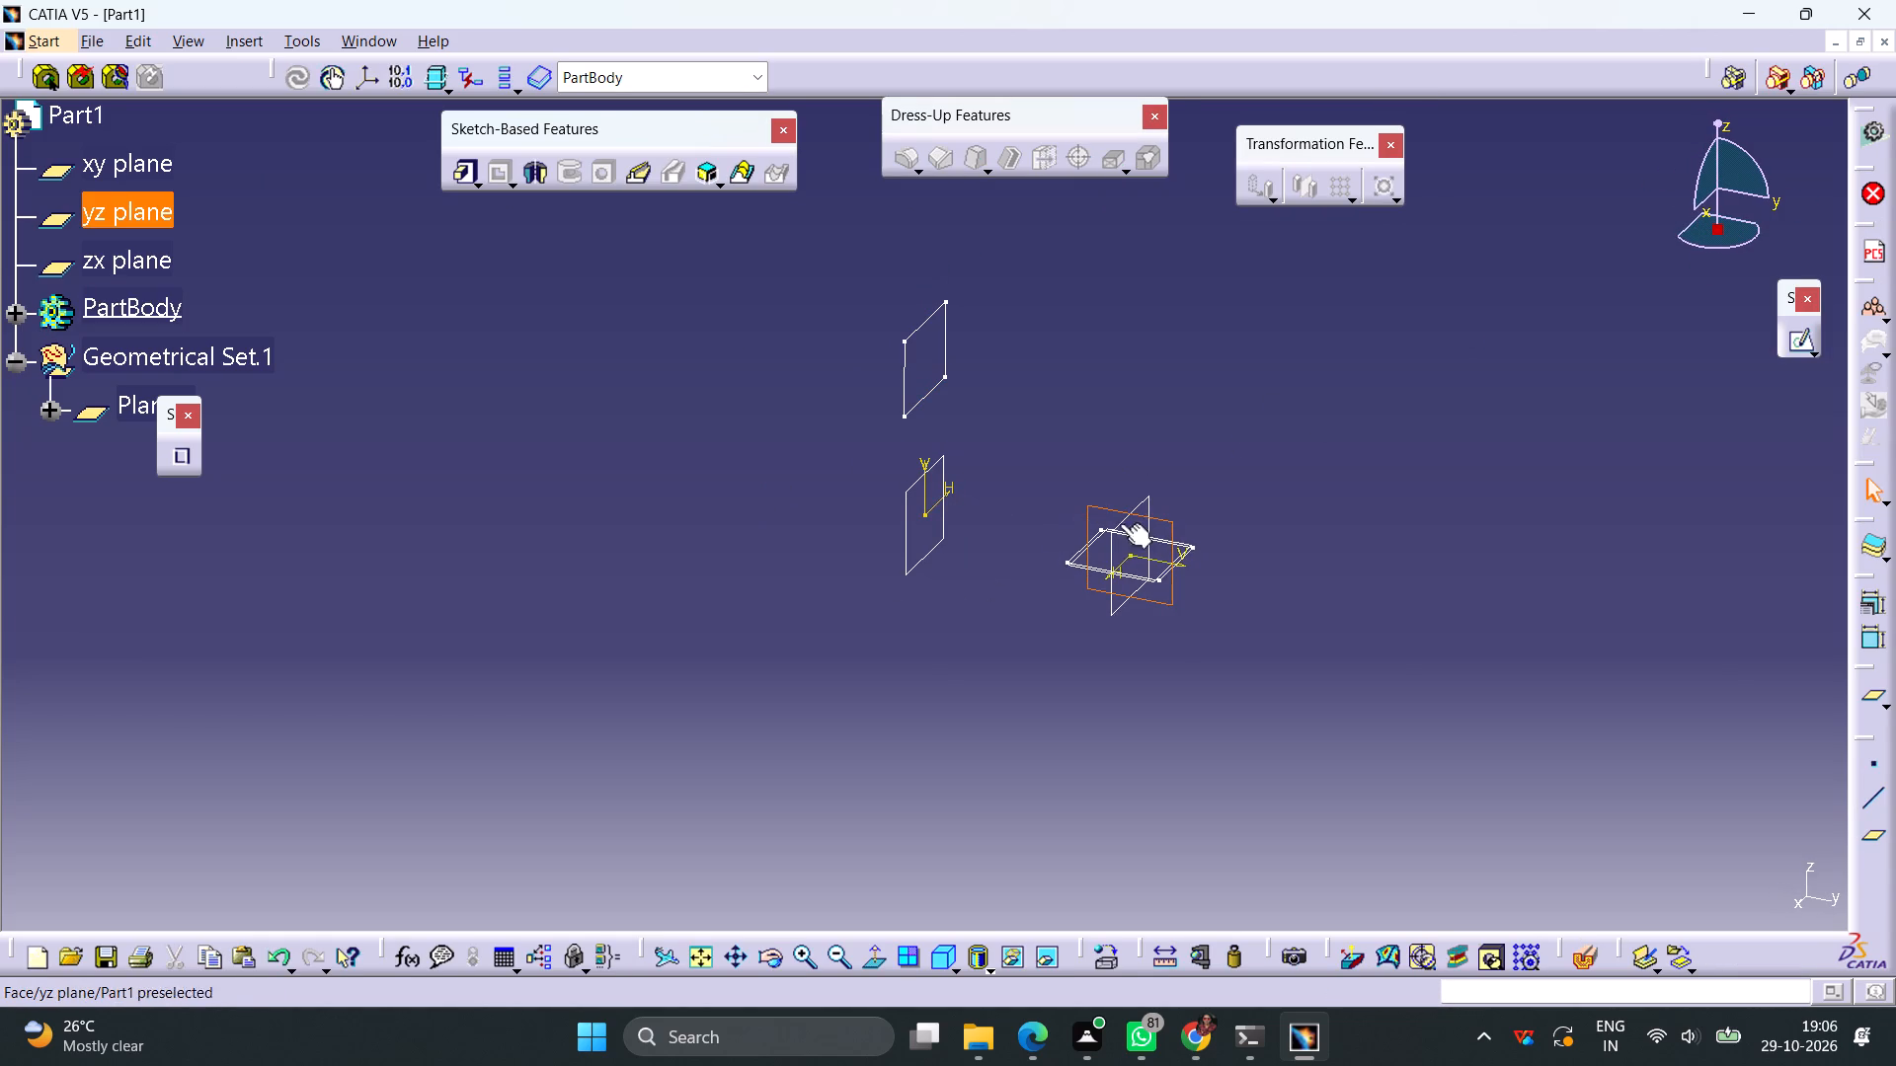
click(1801, 345)
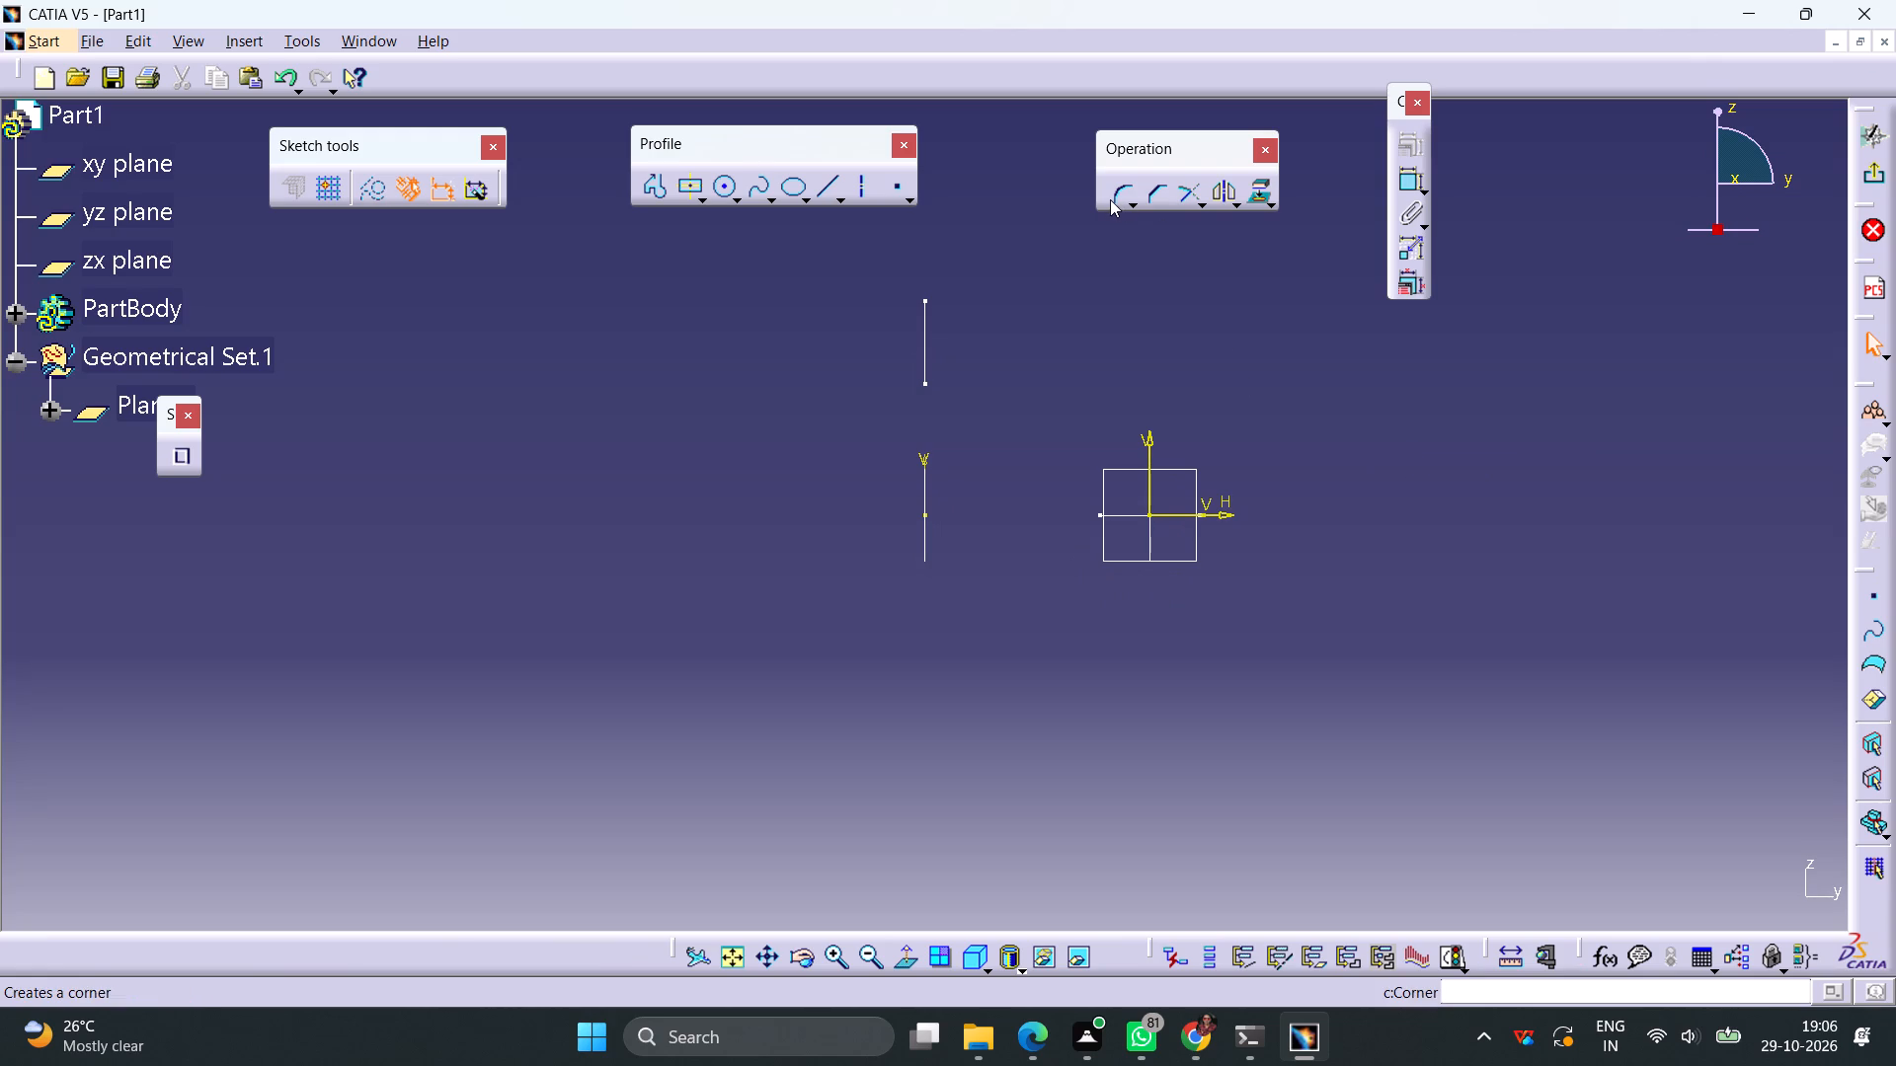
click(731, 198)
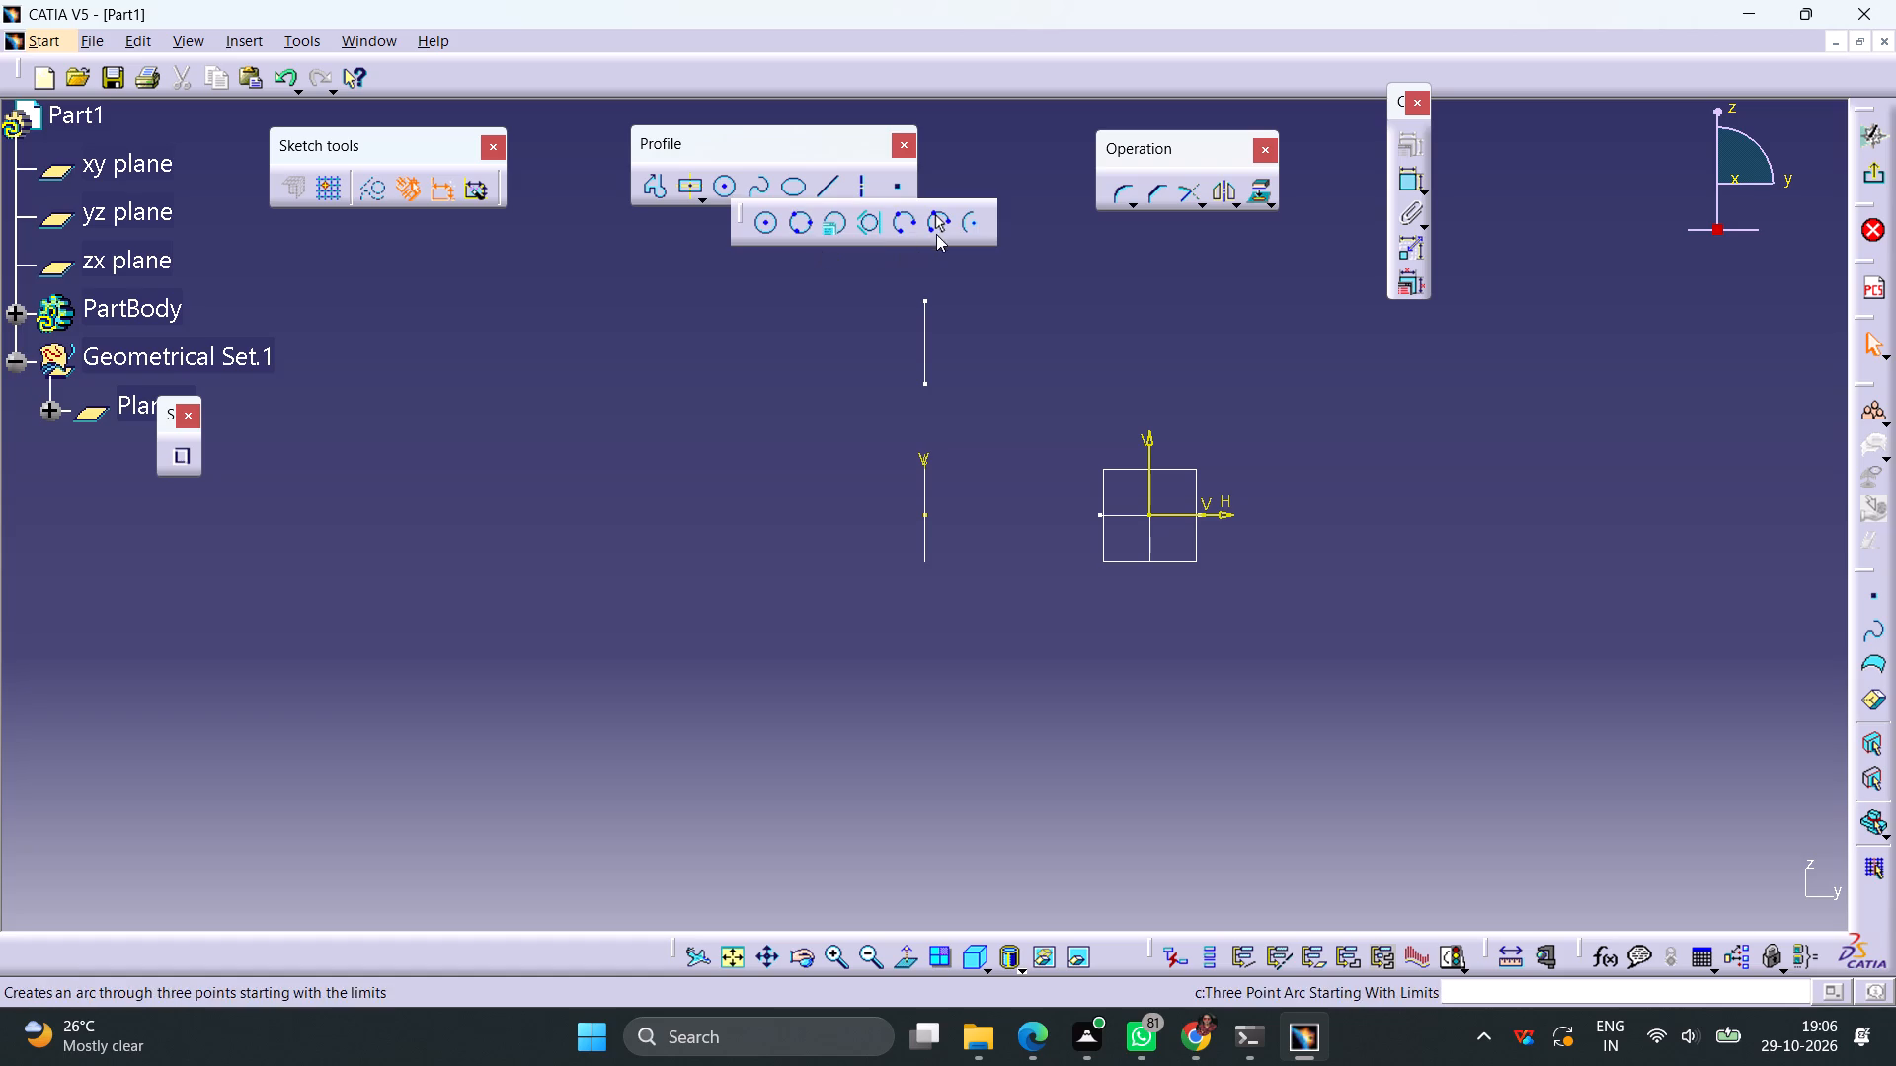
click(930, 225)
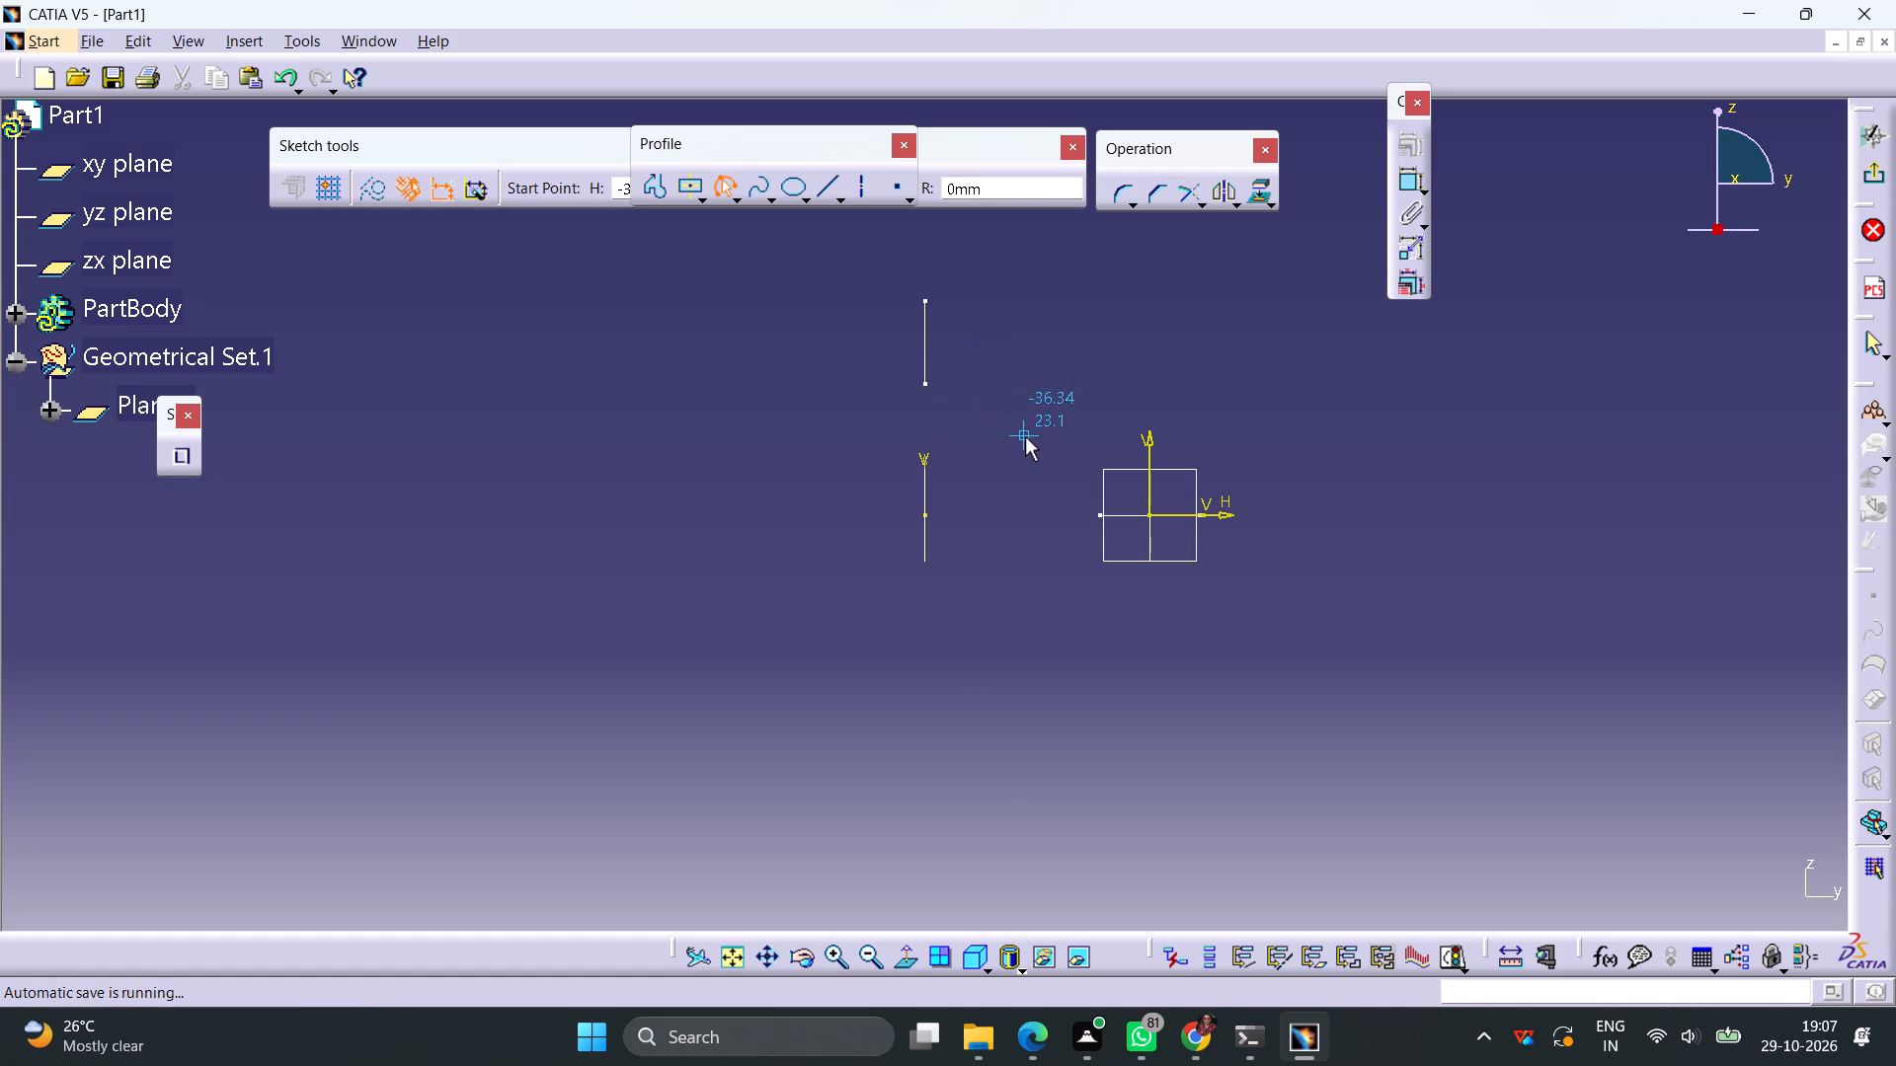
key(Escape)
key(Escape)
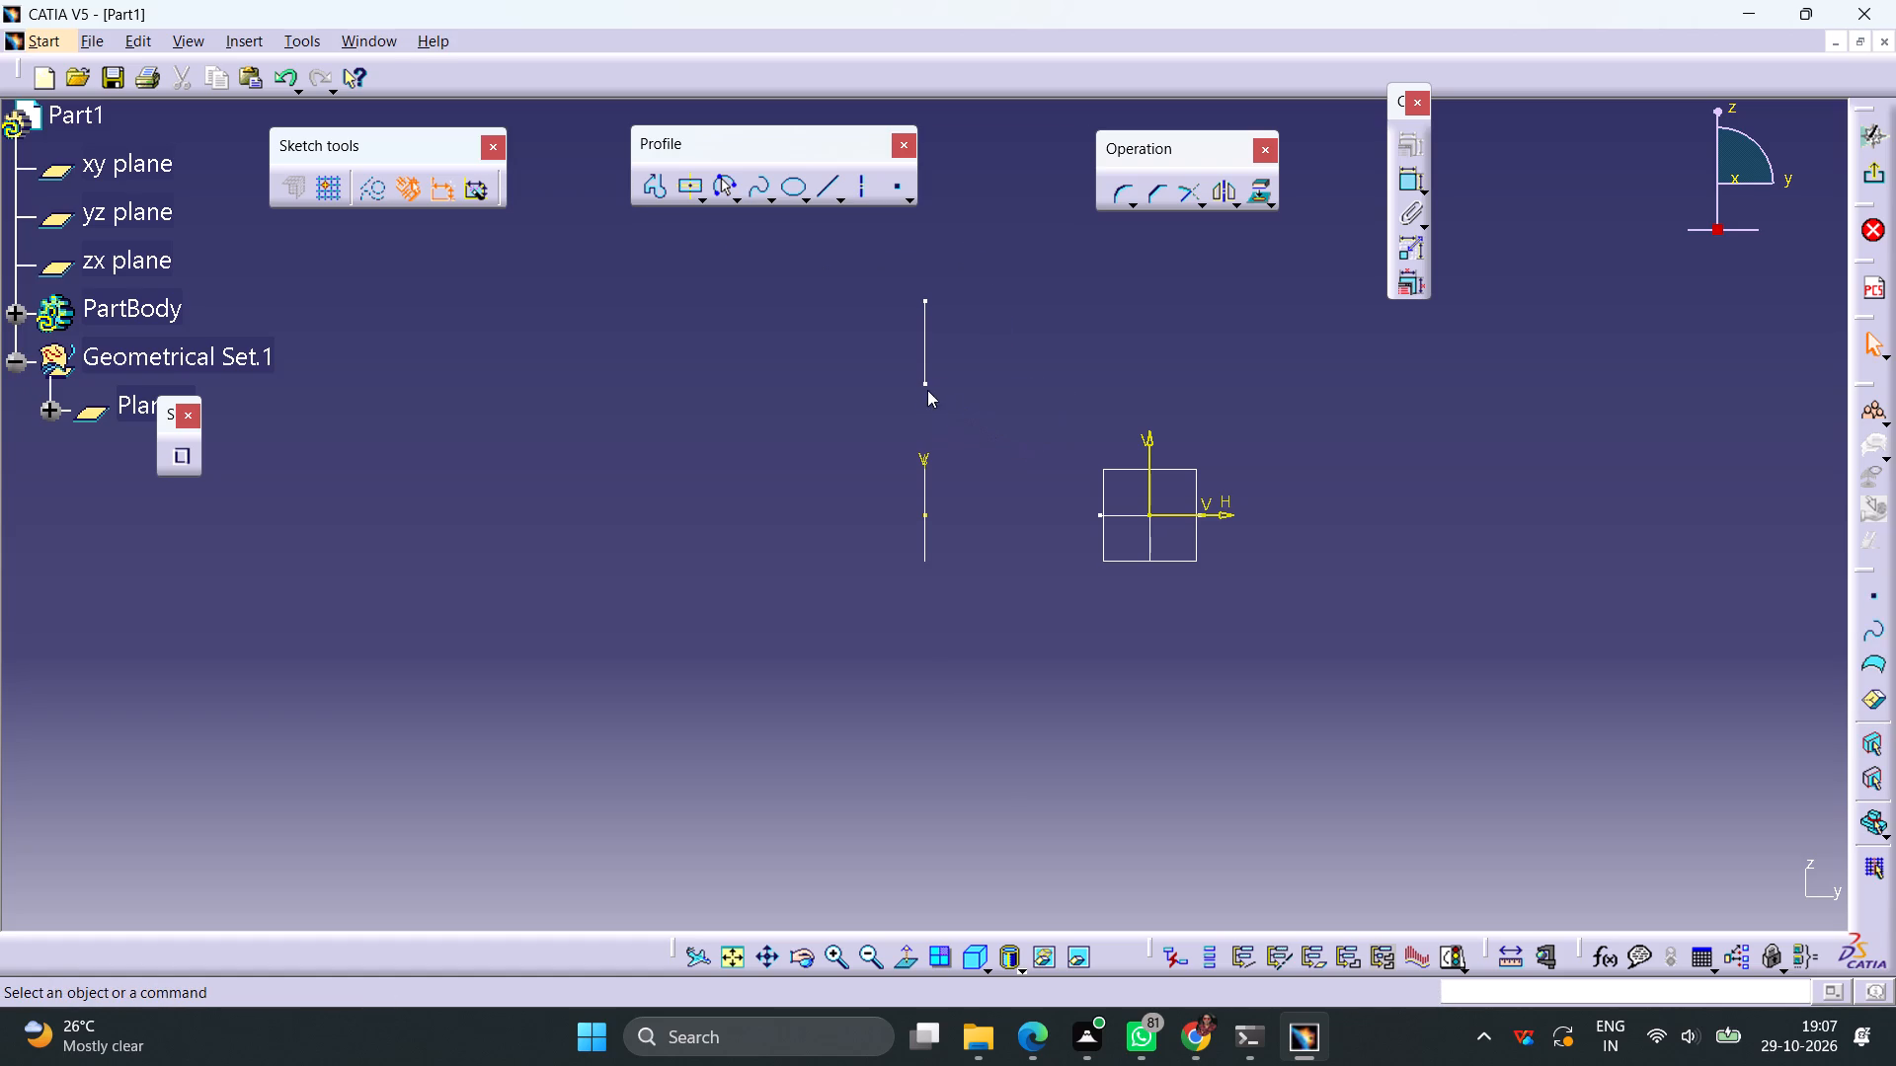
Project the upper profile's two end vertices and the base profile's two end vertices onto the yz sketch.
click(921, 385)
ctrl+click(925, 300)
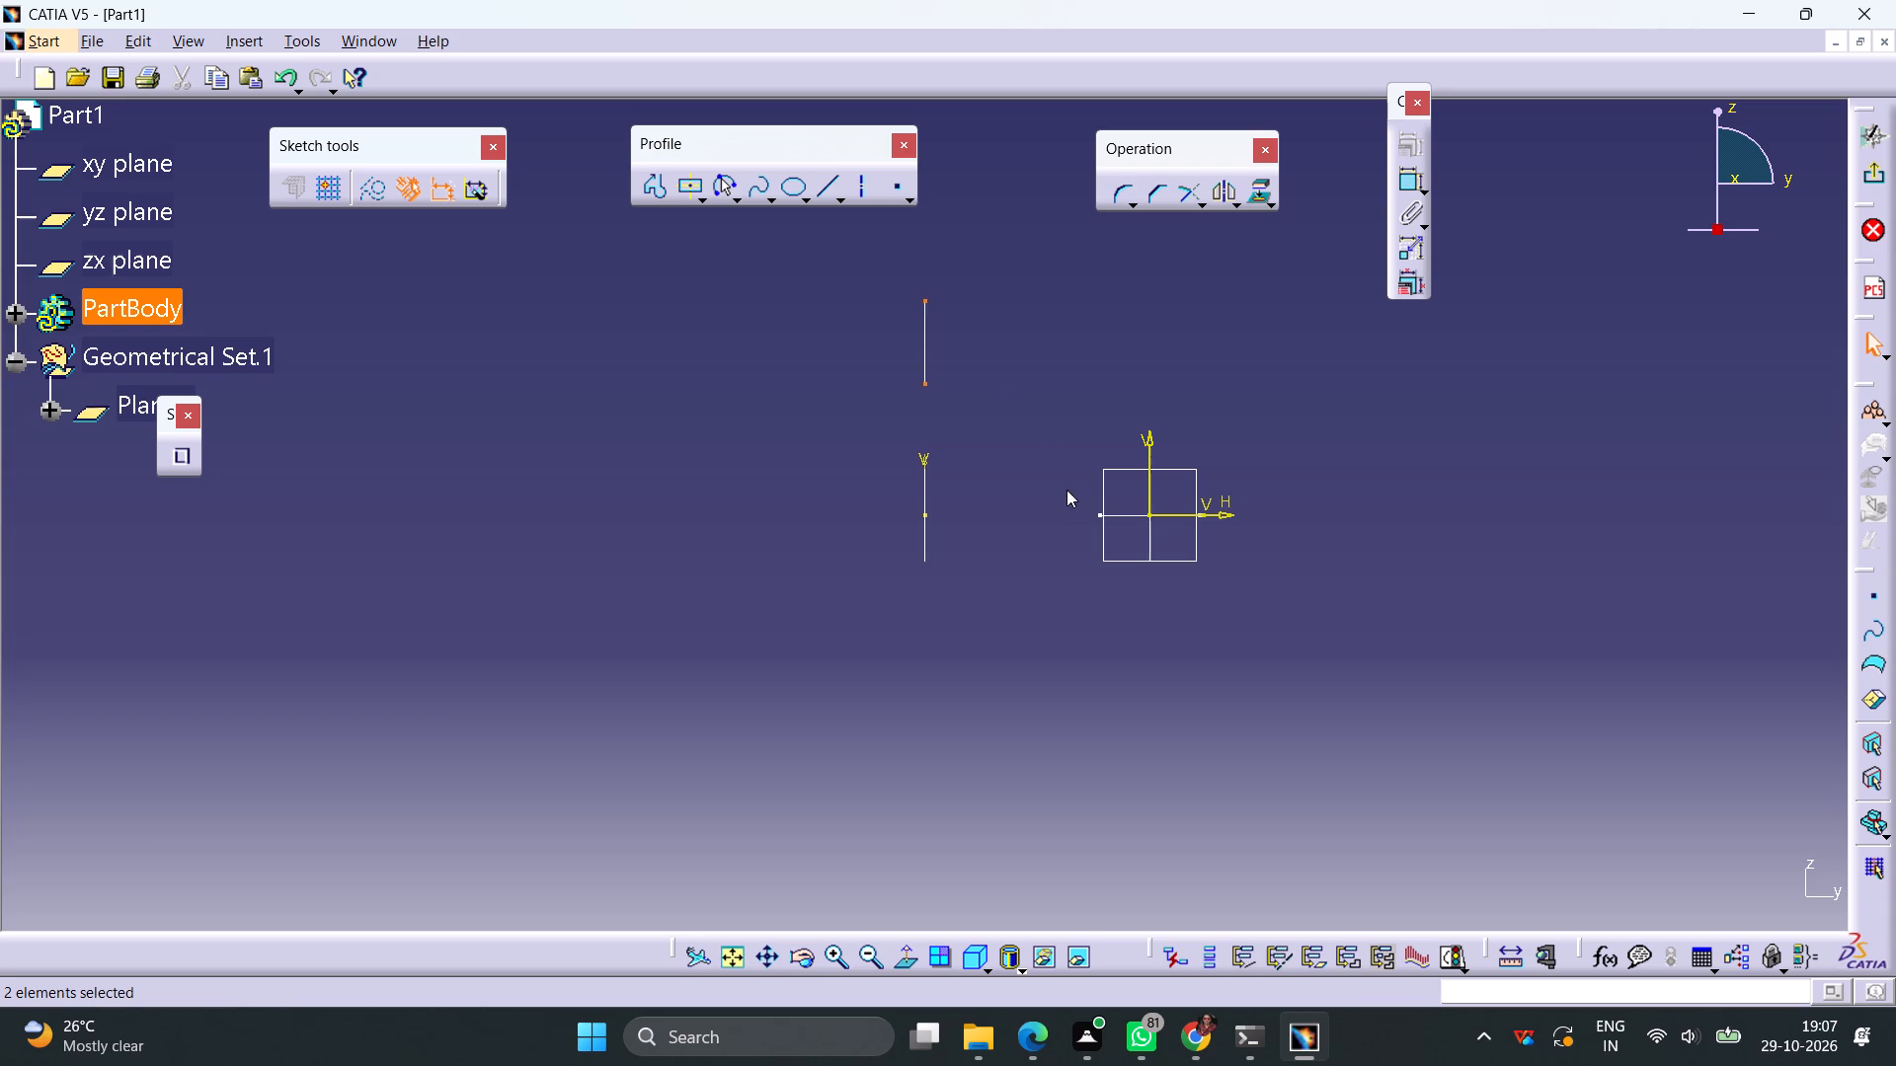
ctrl+click(1099, 515)
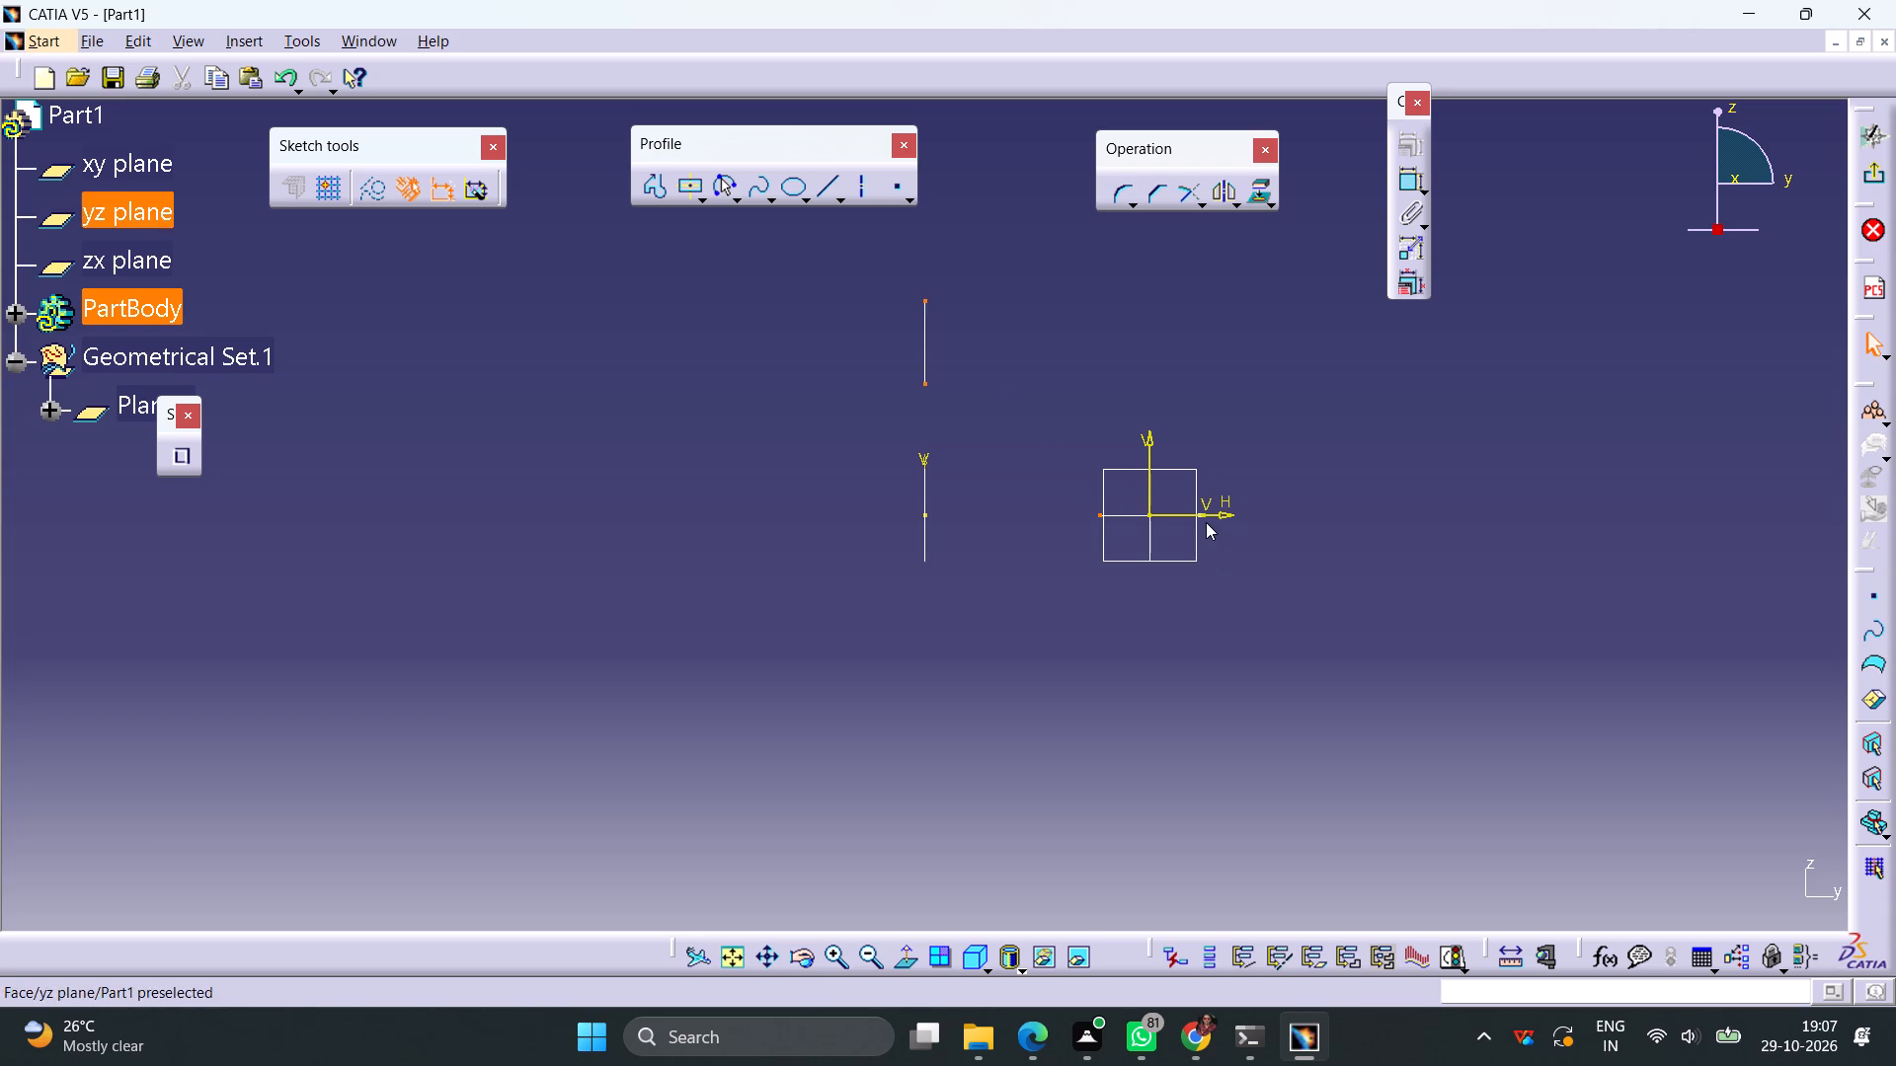
ctrl+click(1198, 513)
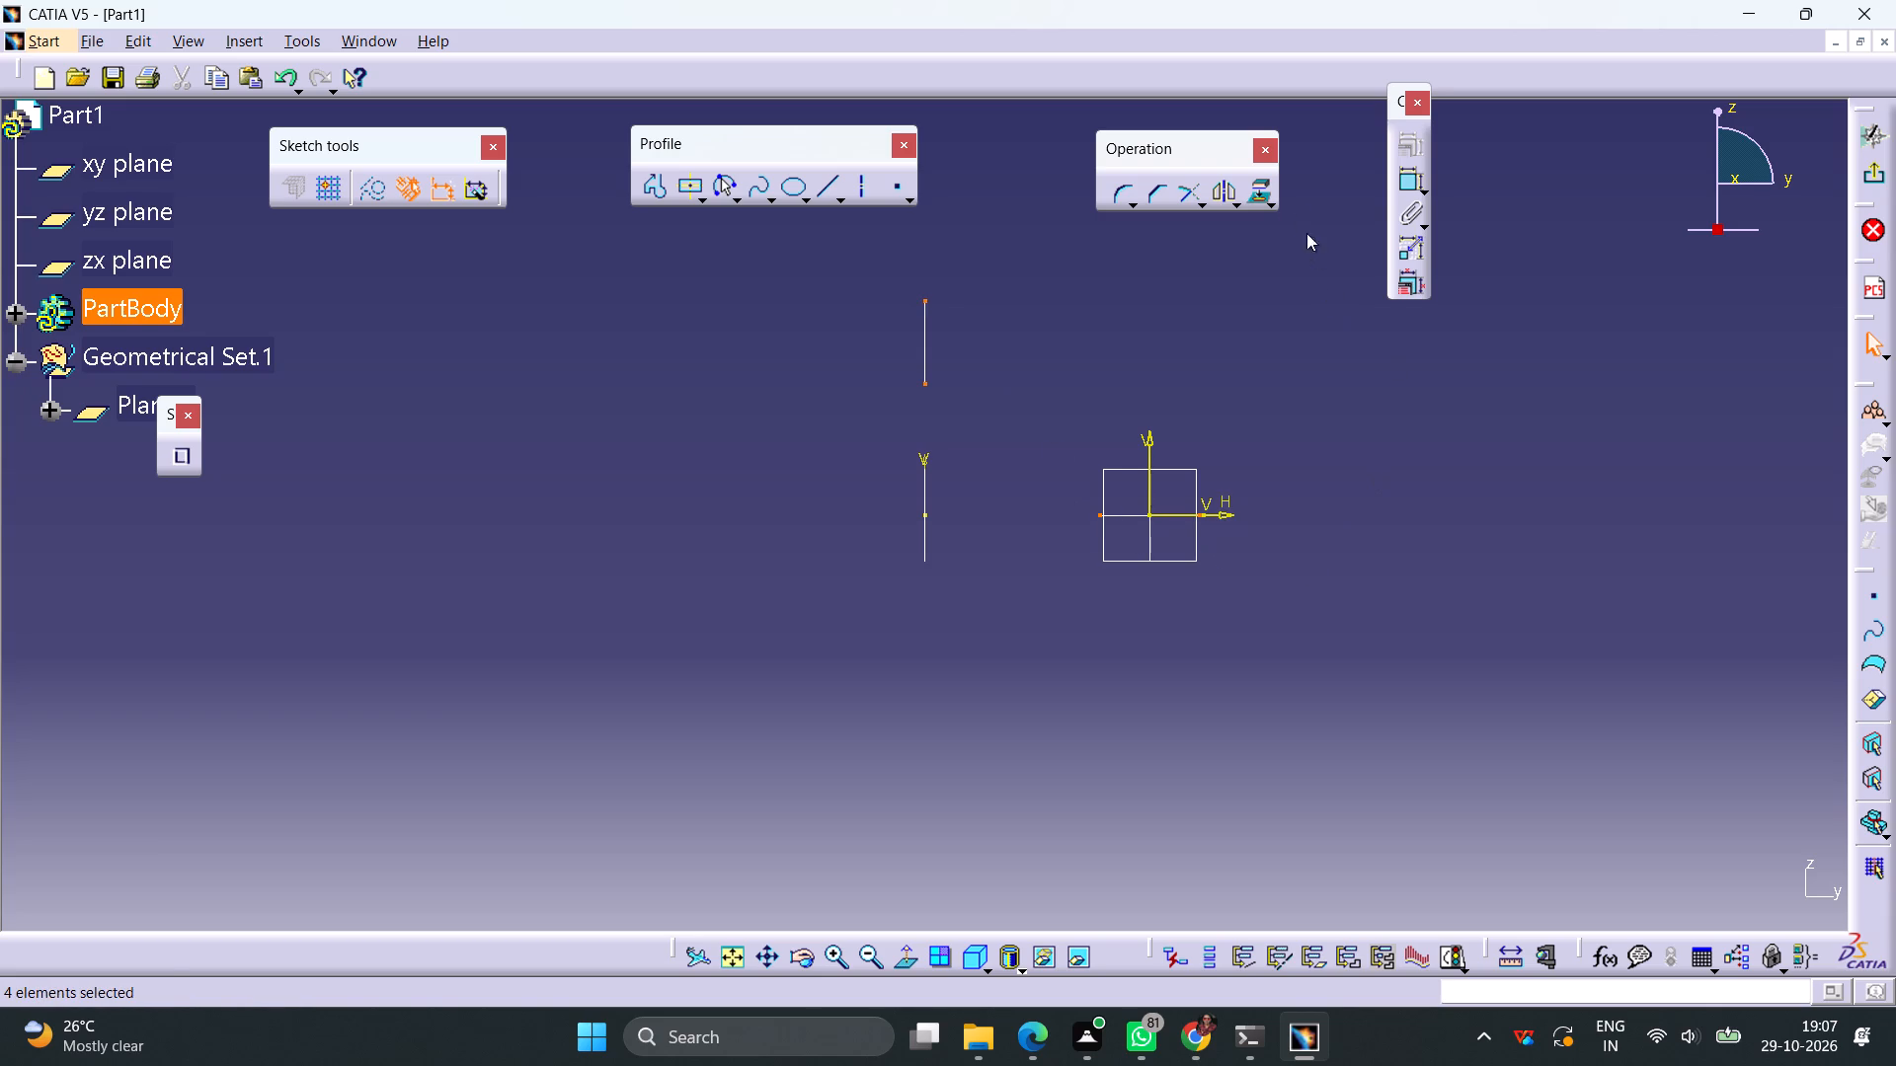
click(1253, 192)
click(1650, 879)
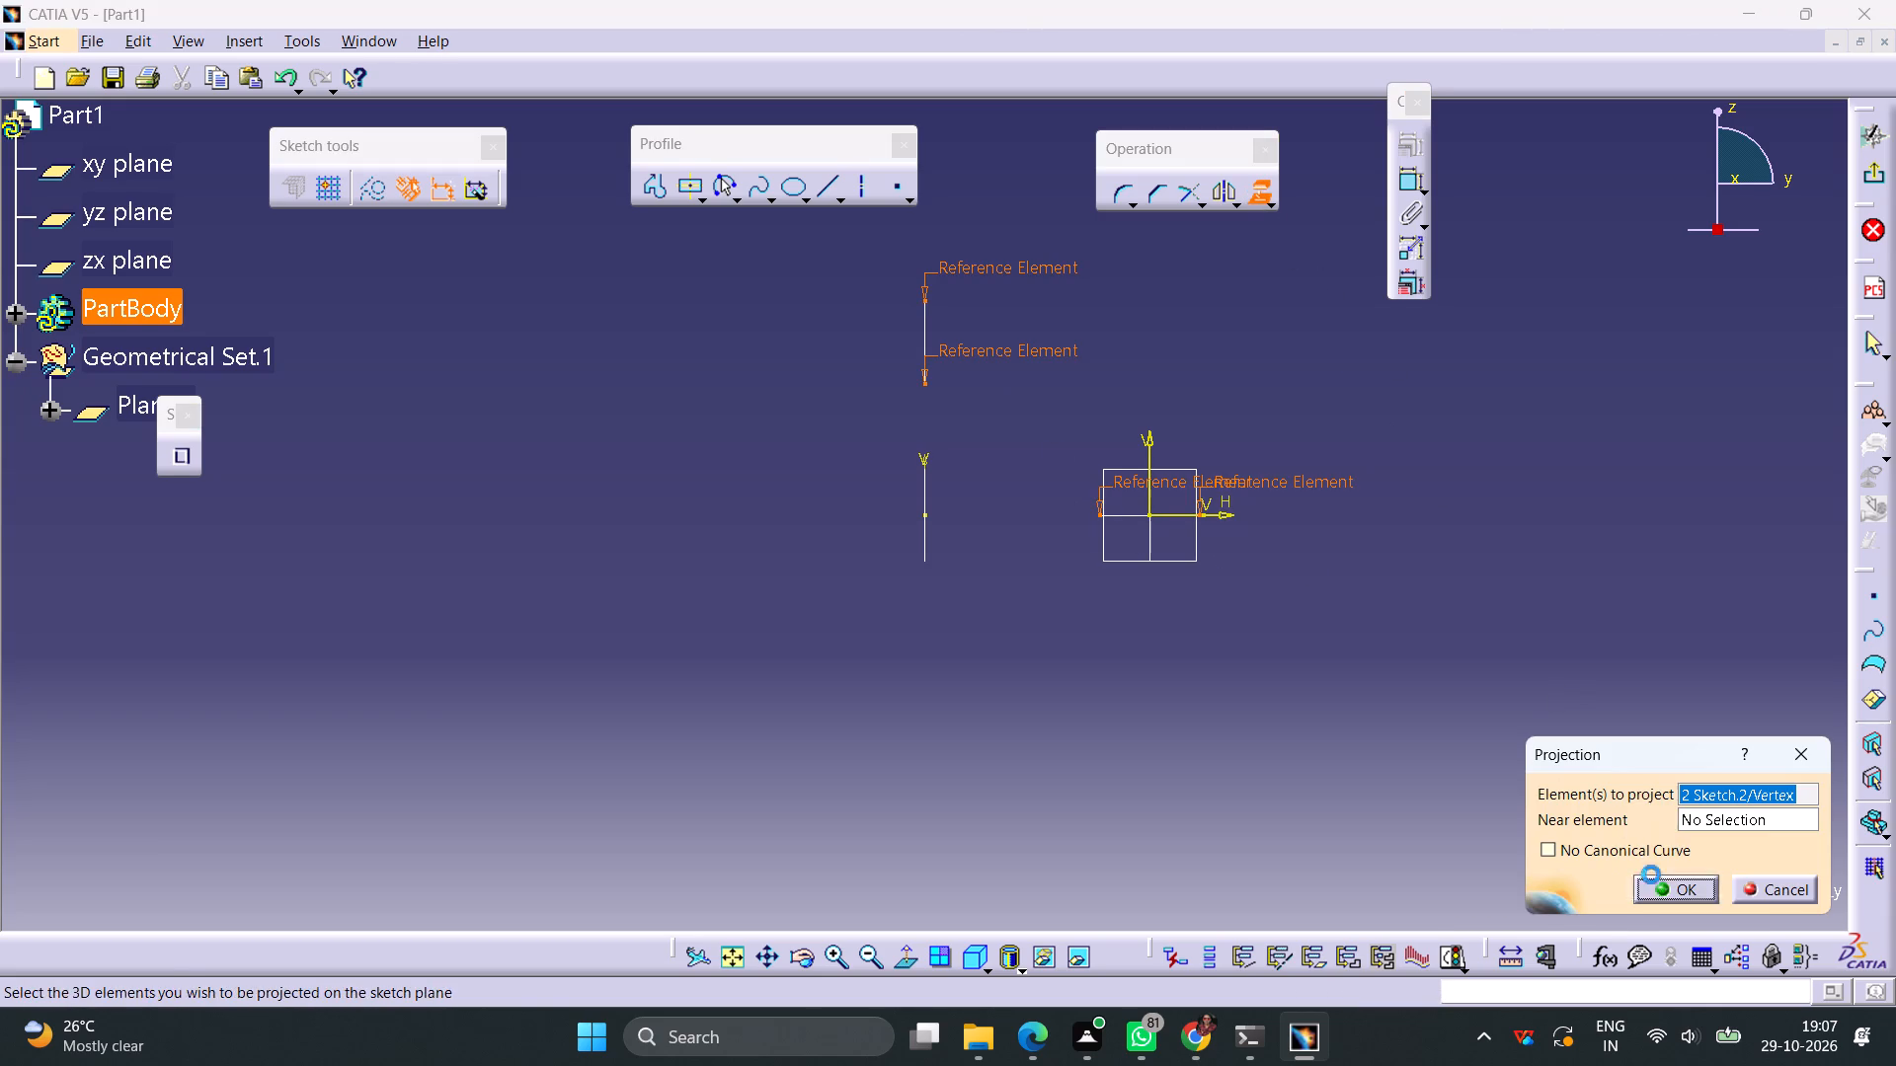
click(1477, 649)
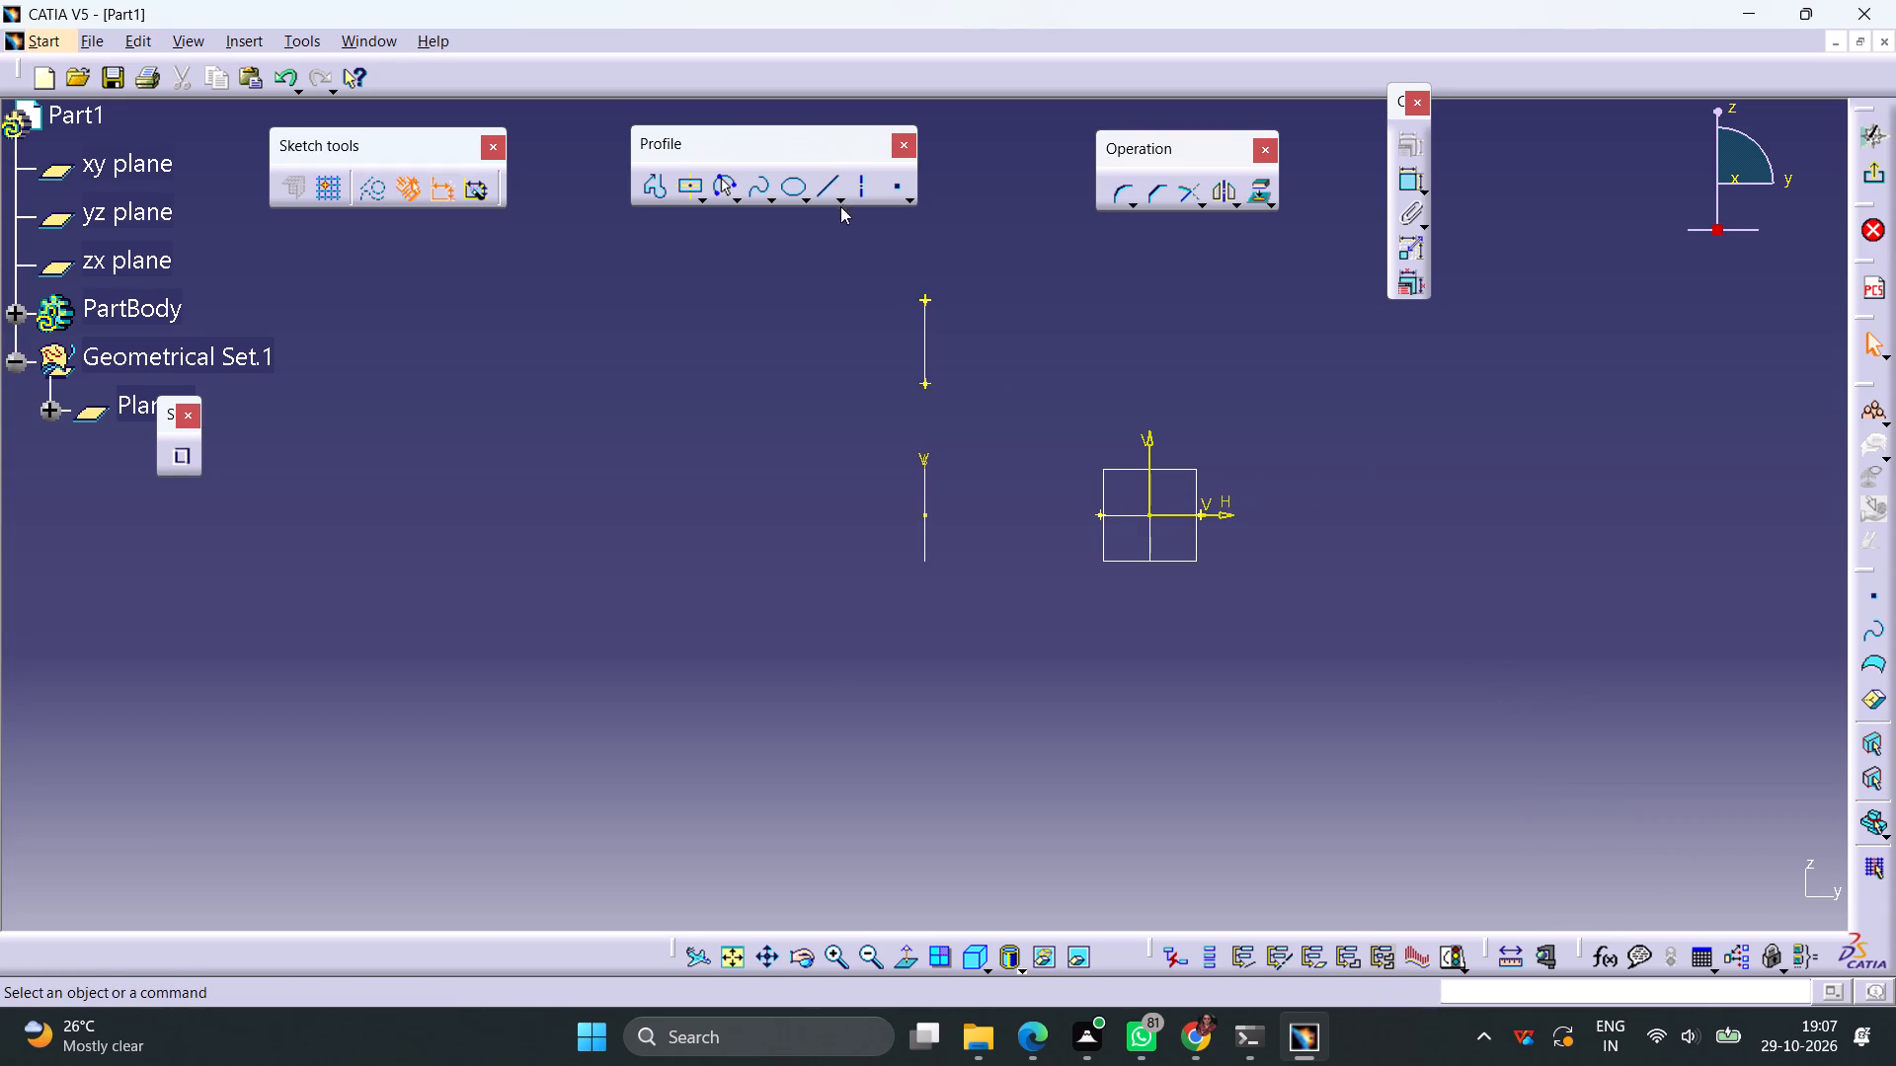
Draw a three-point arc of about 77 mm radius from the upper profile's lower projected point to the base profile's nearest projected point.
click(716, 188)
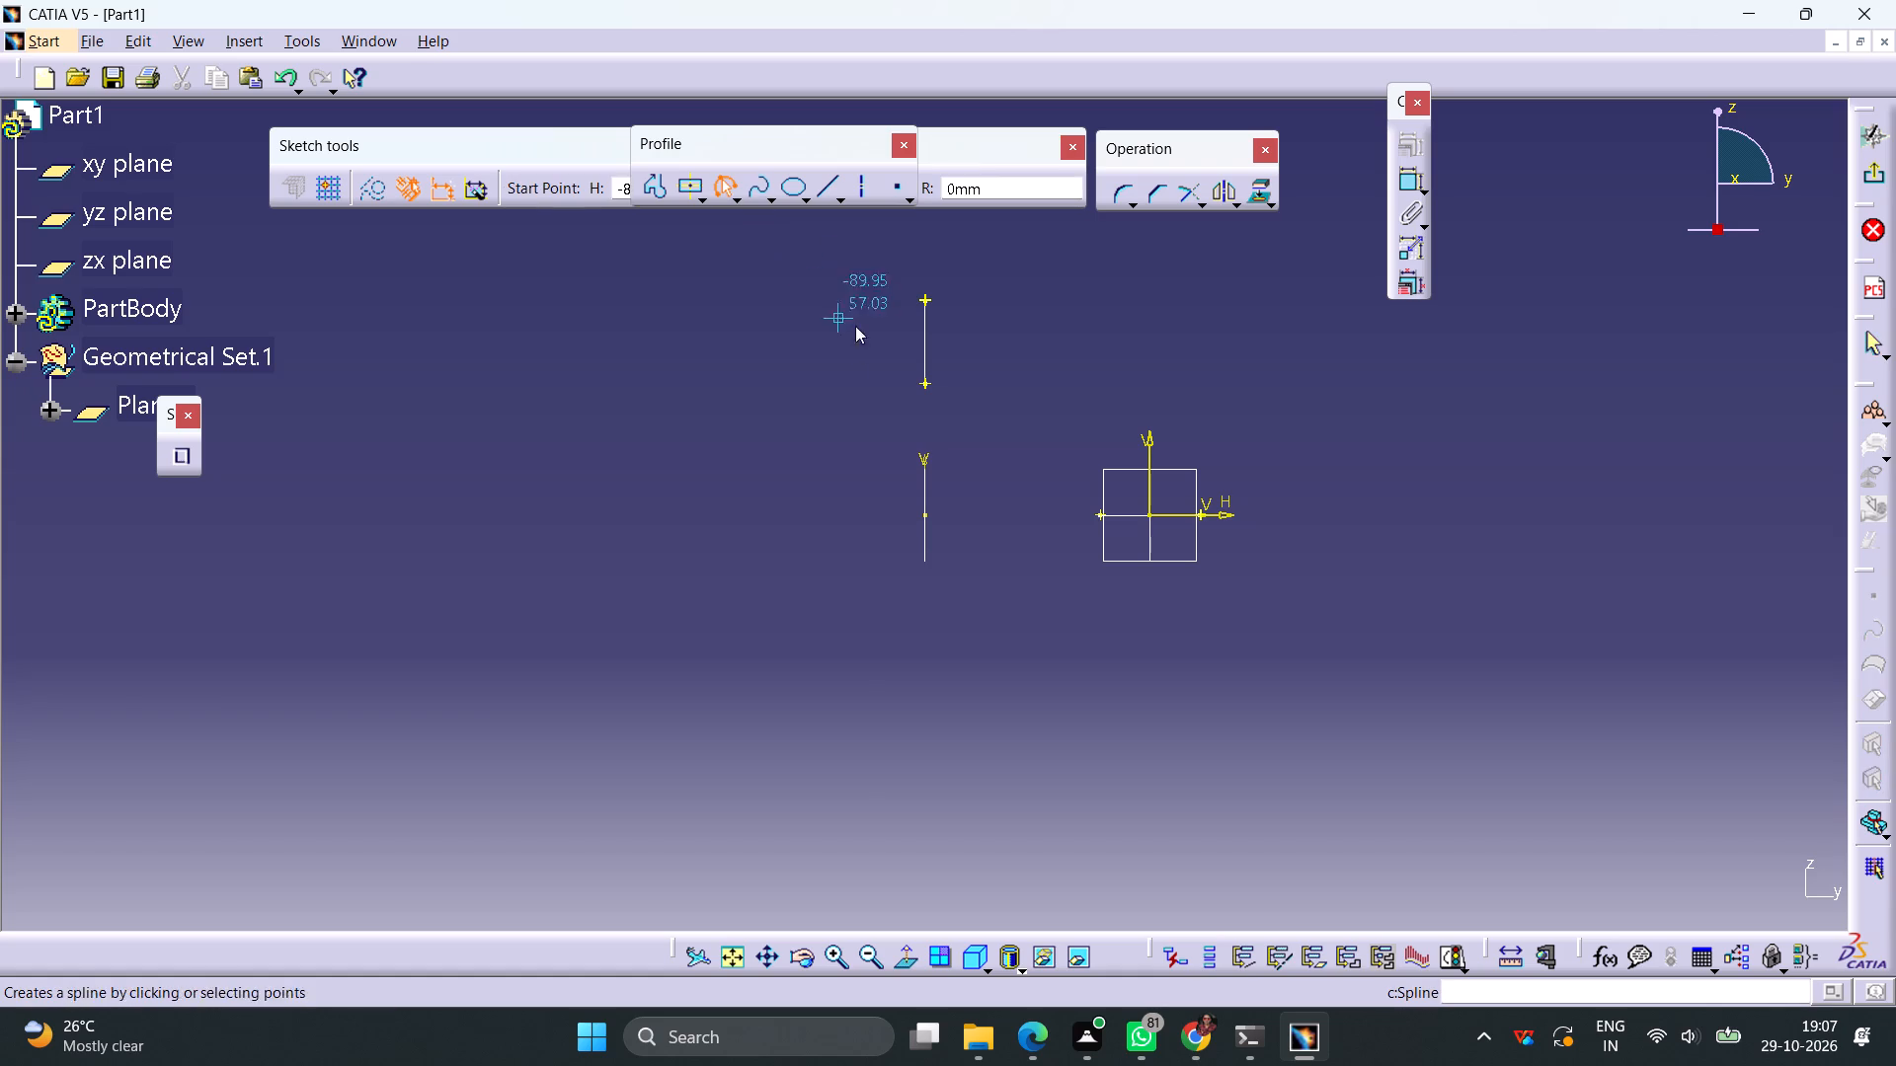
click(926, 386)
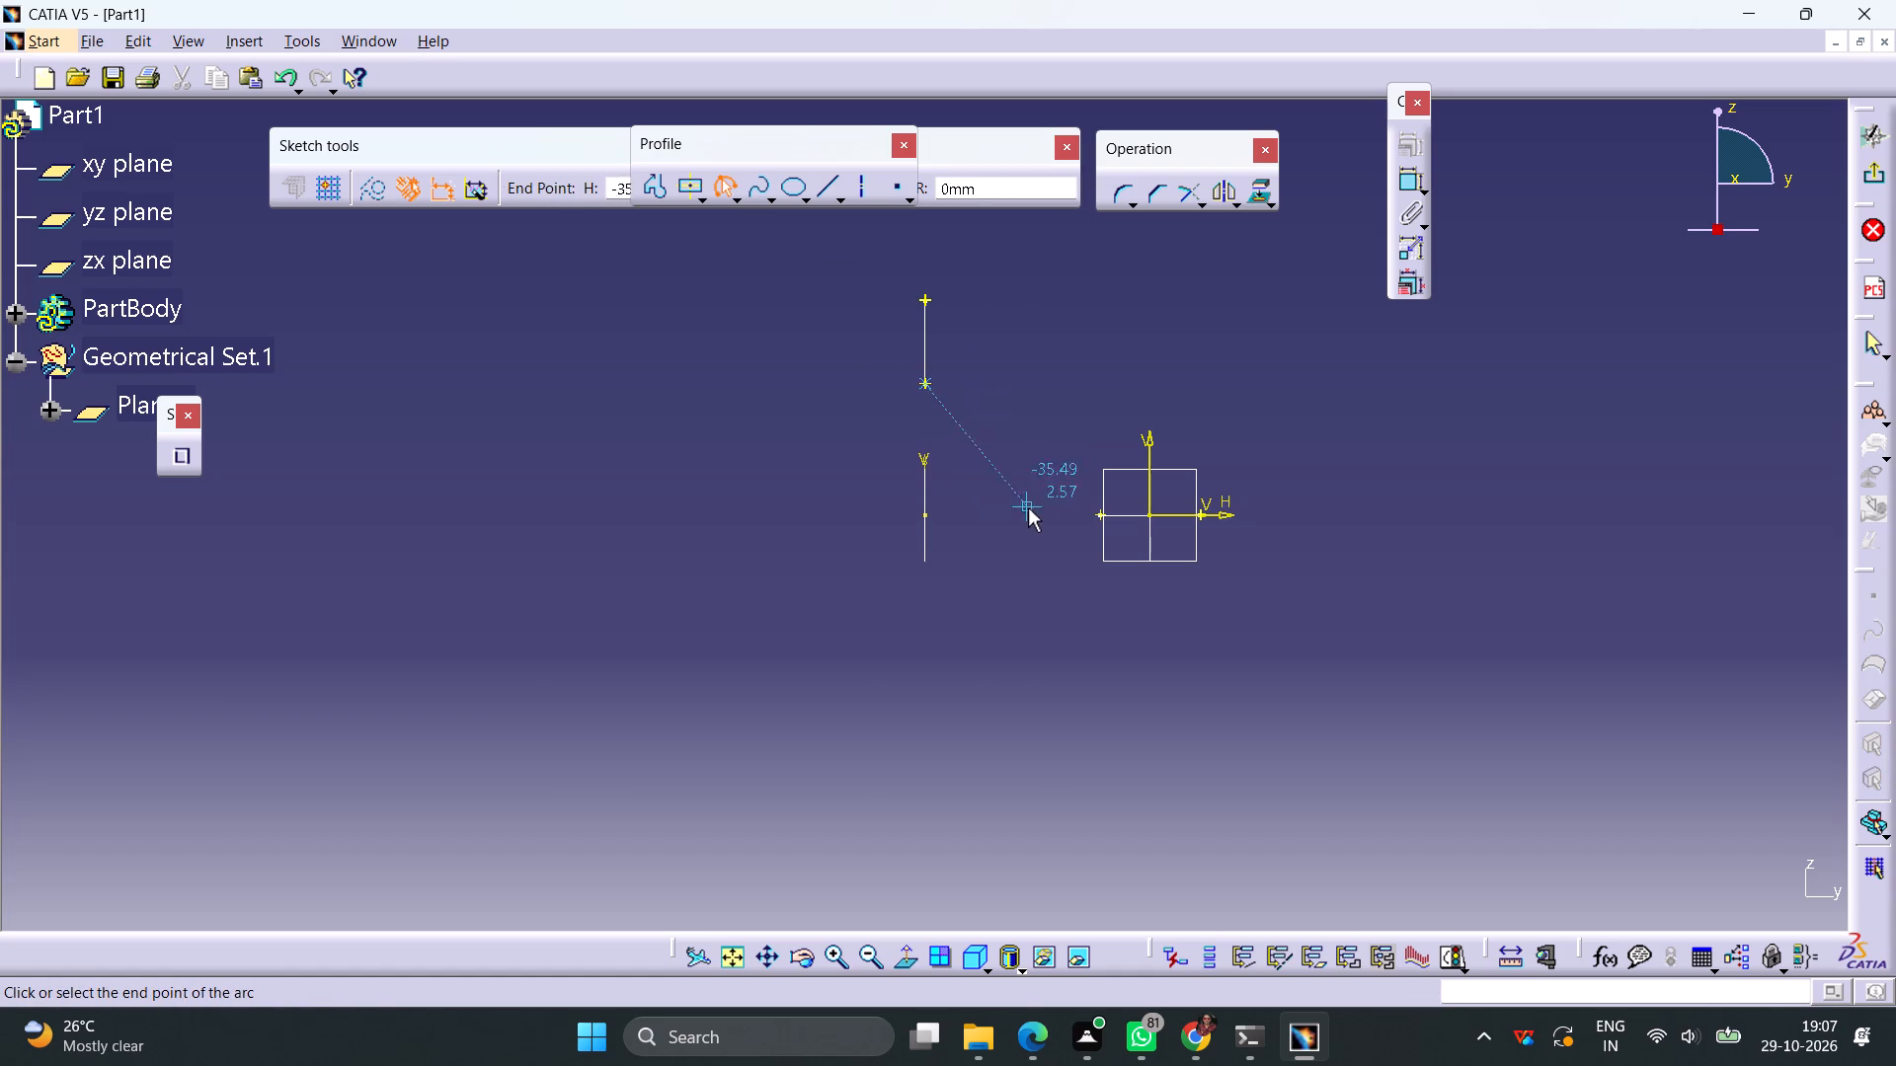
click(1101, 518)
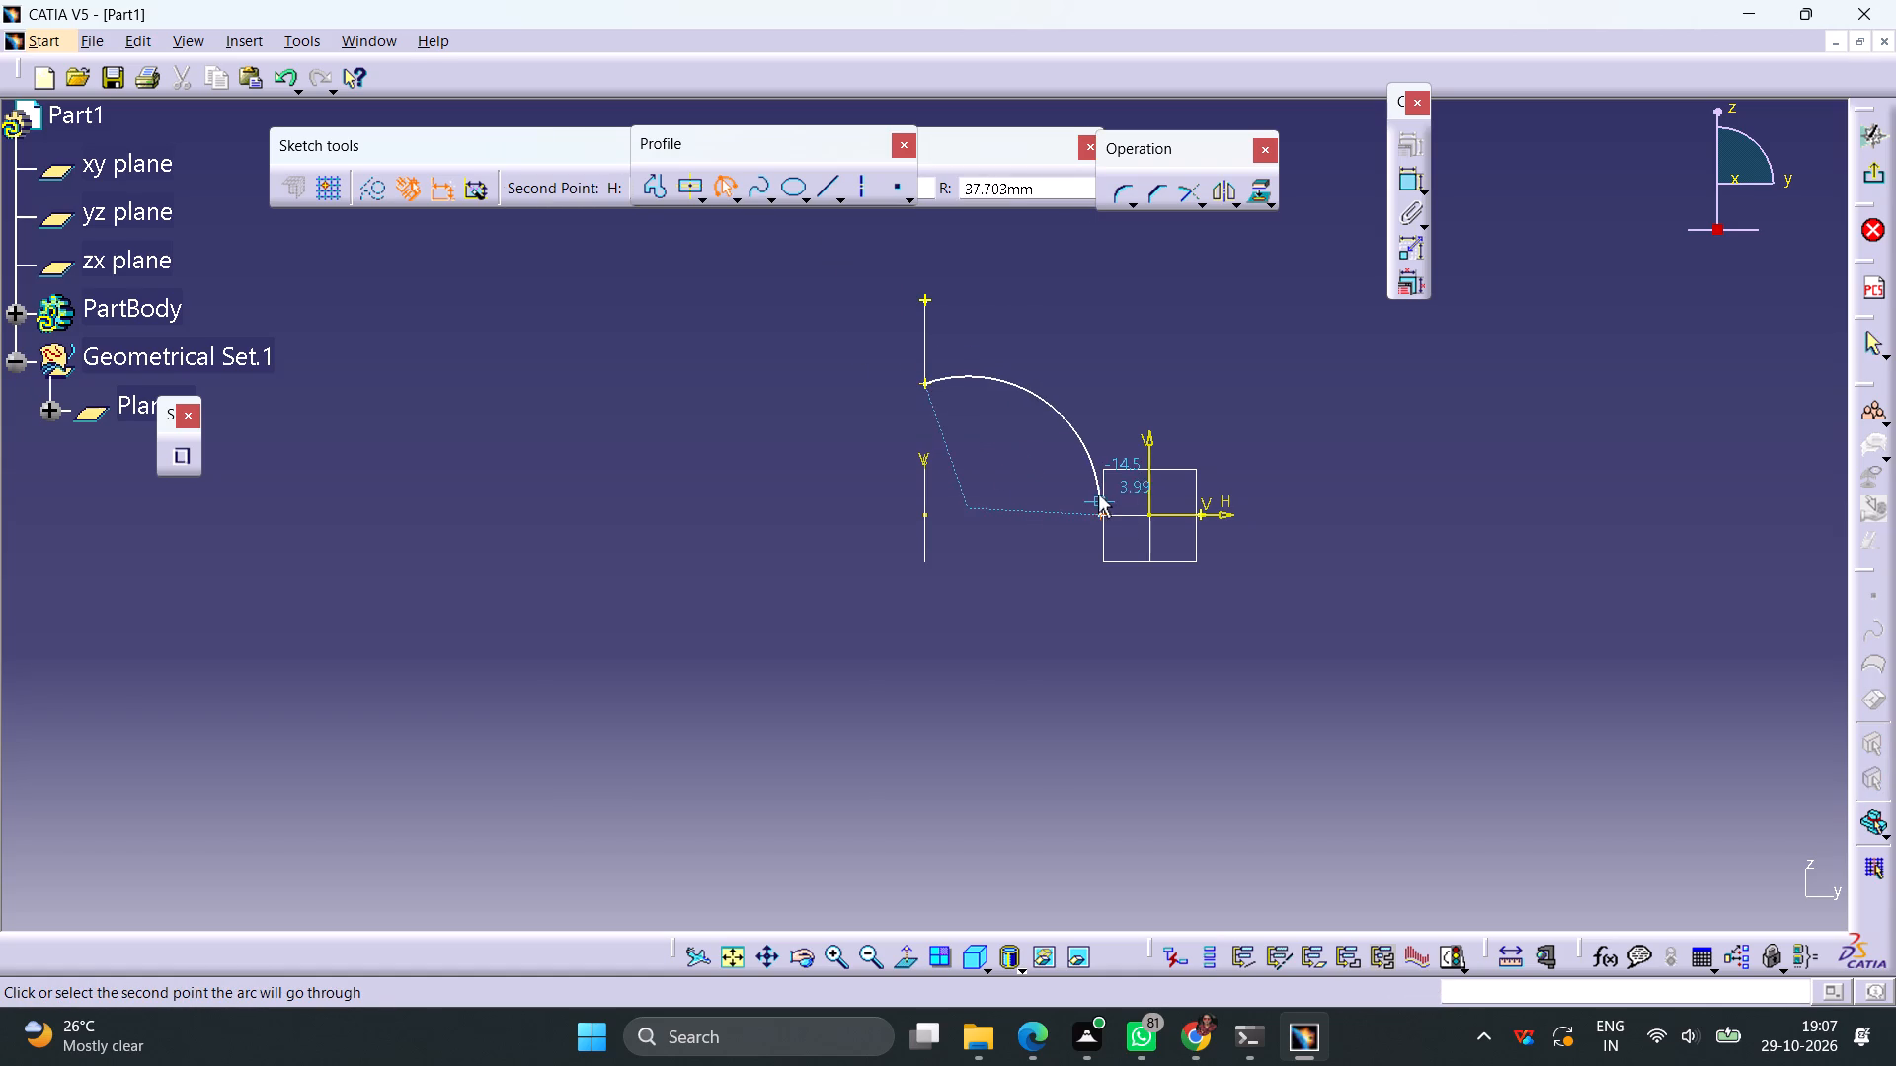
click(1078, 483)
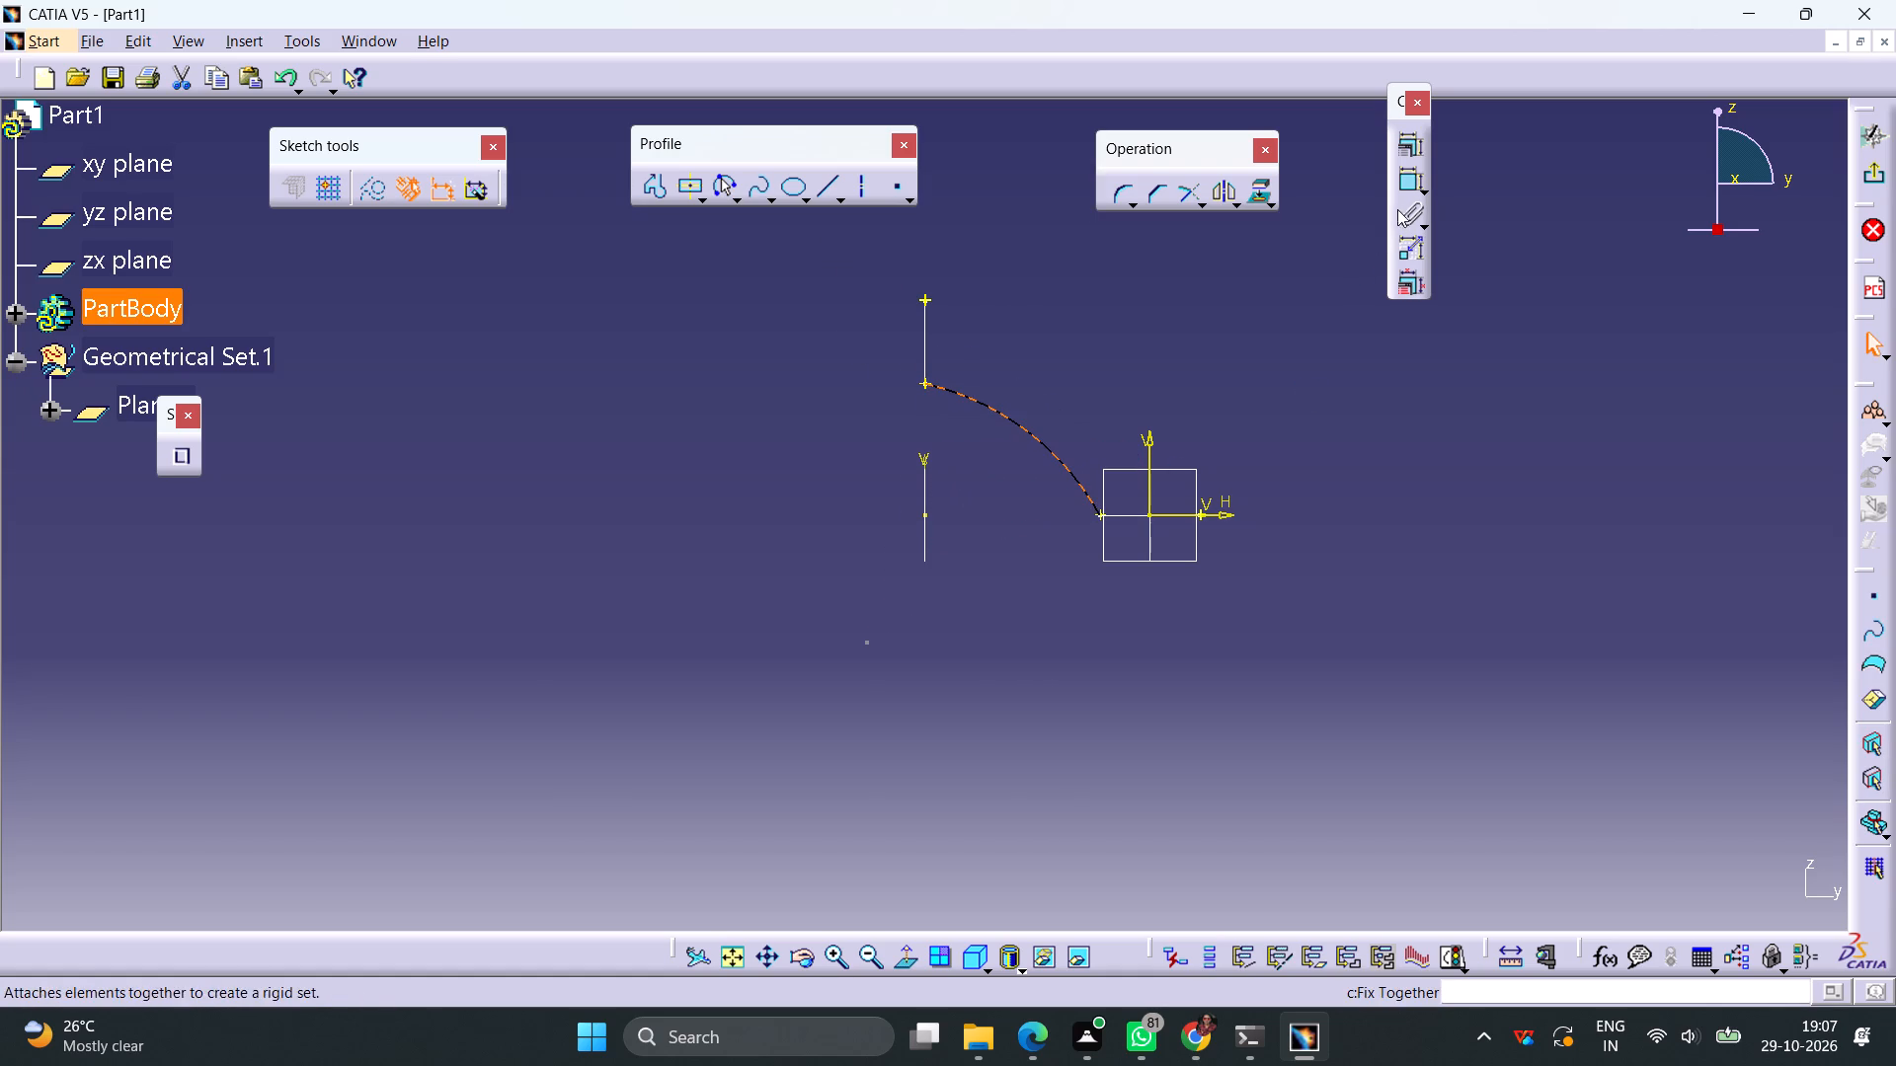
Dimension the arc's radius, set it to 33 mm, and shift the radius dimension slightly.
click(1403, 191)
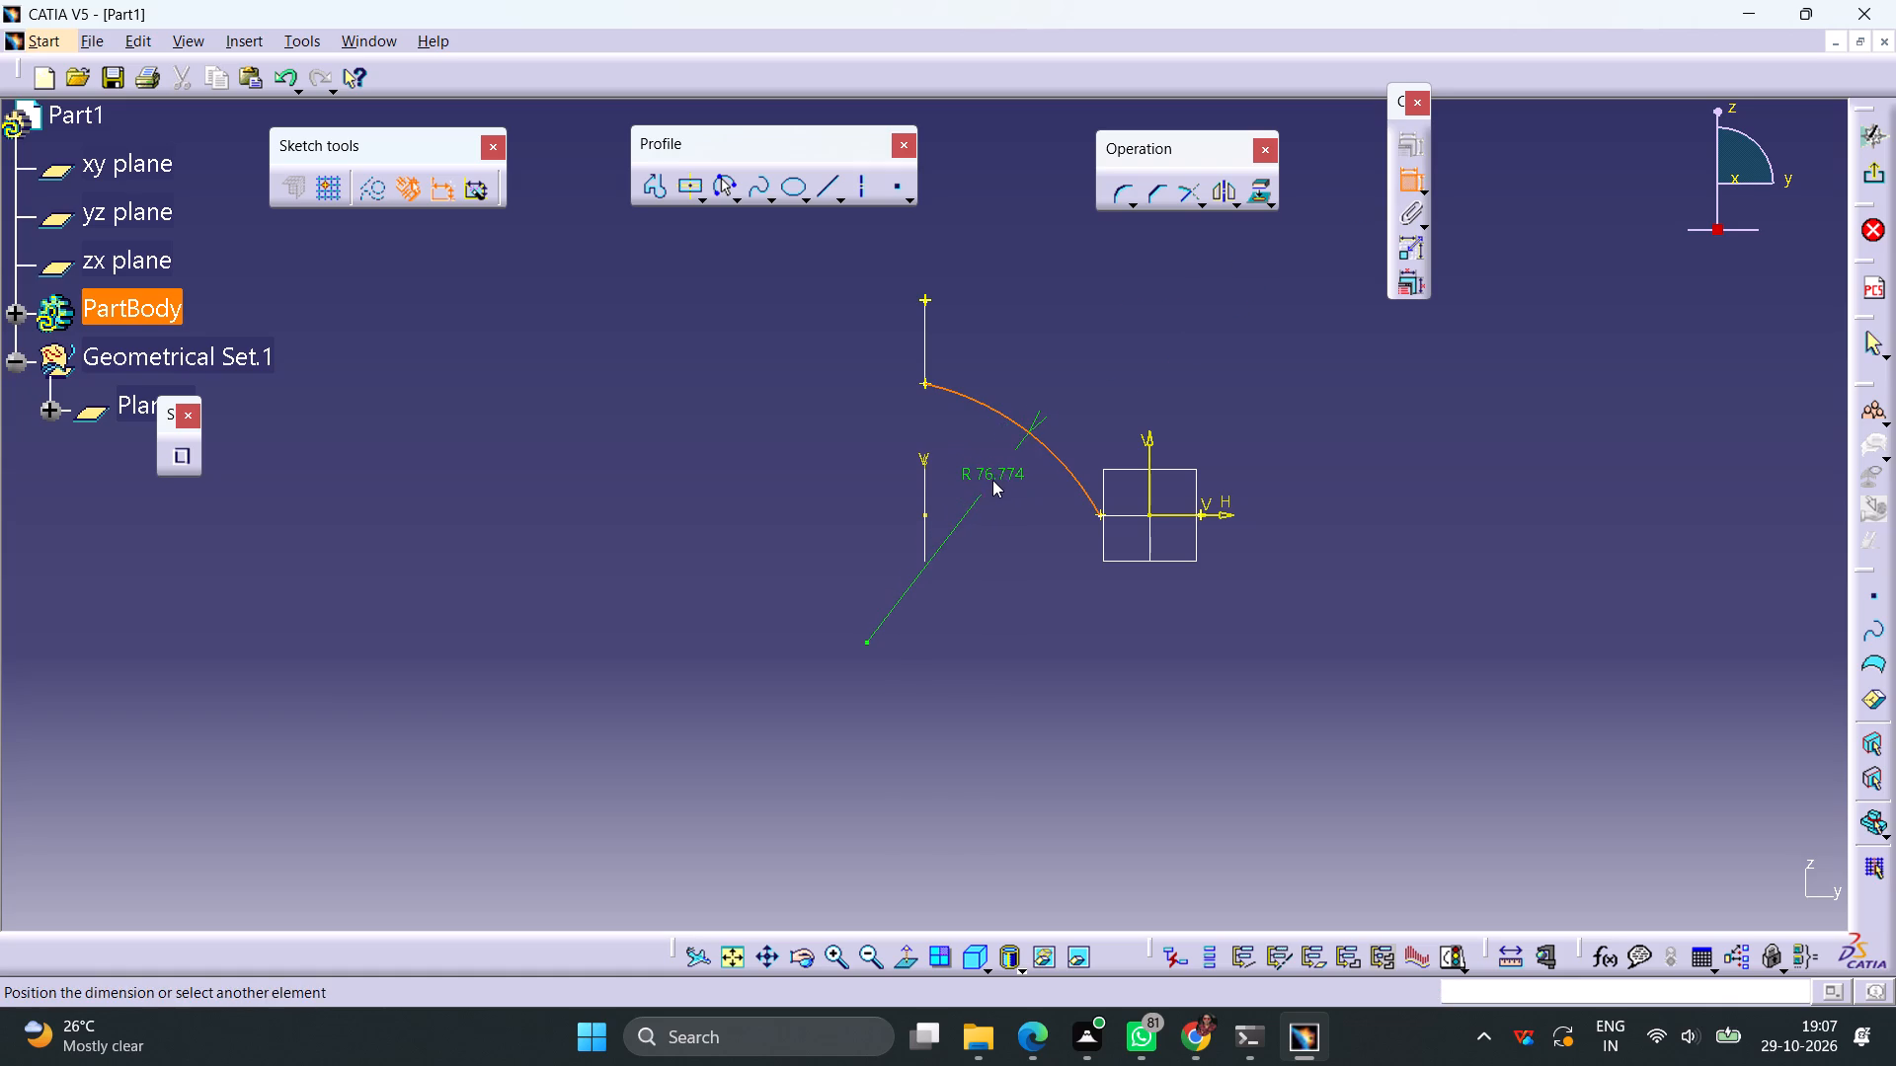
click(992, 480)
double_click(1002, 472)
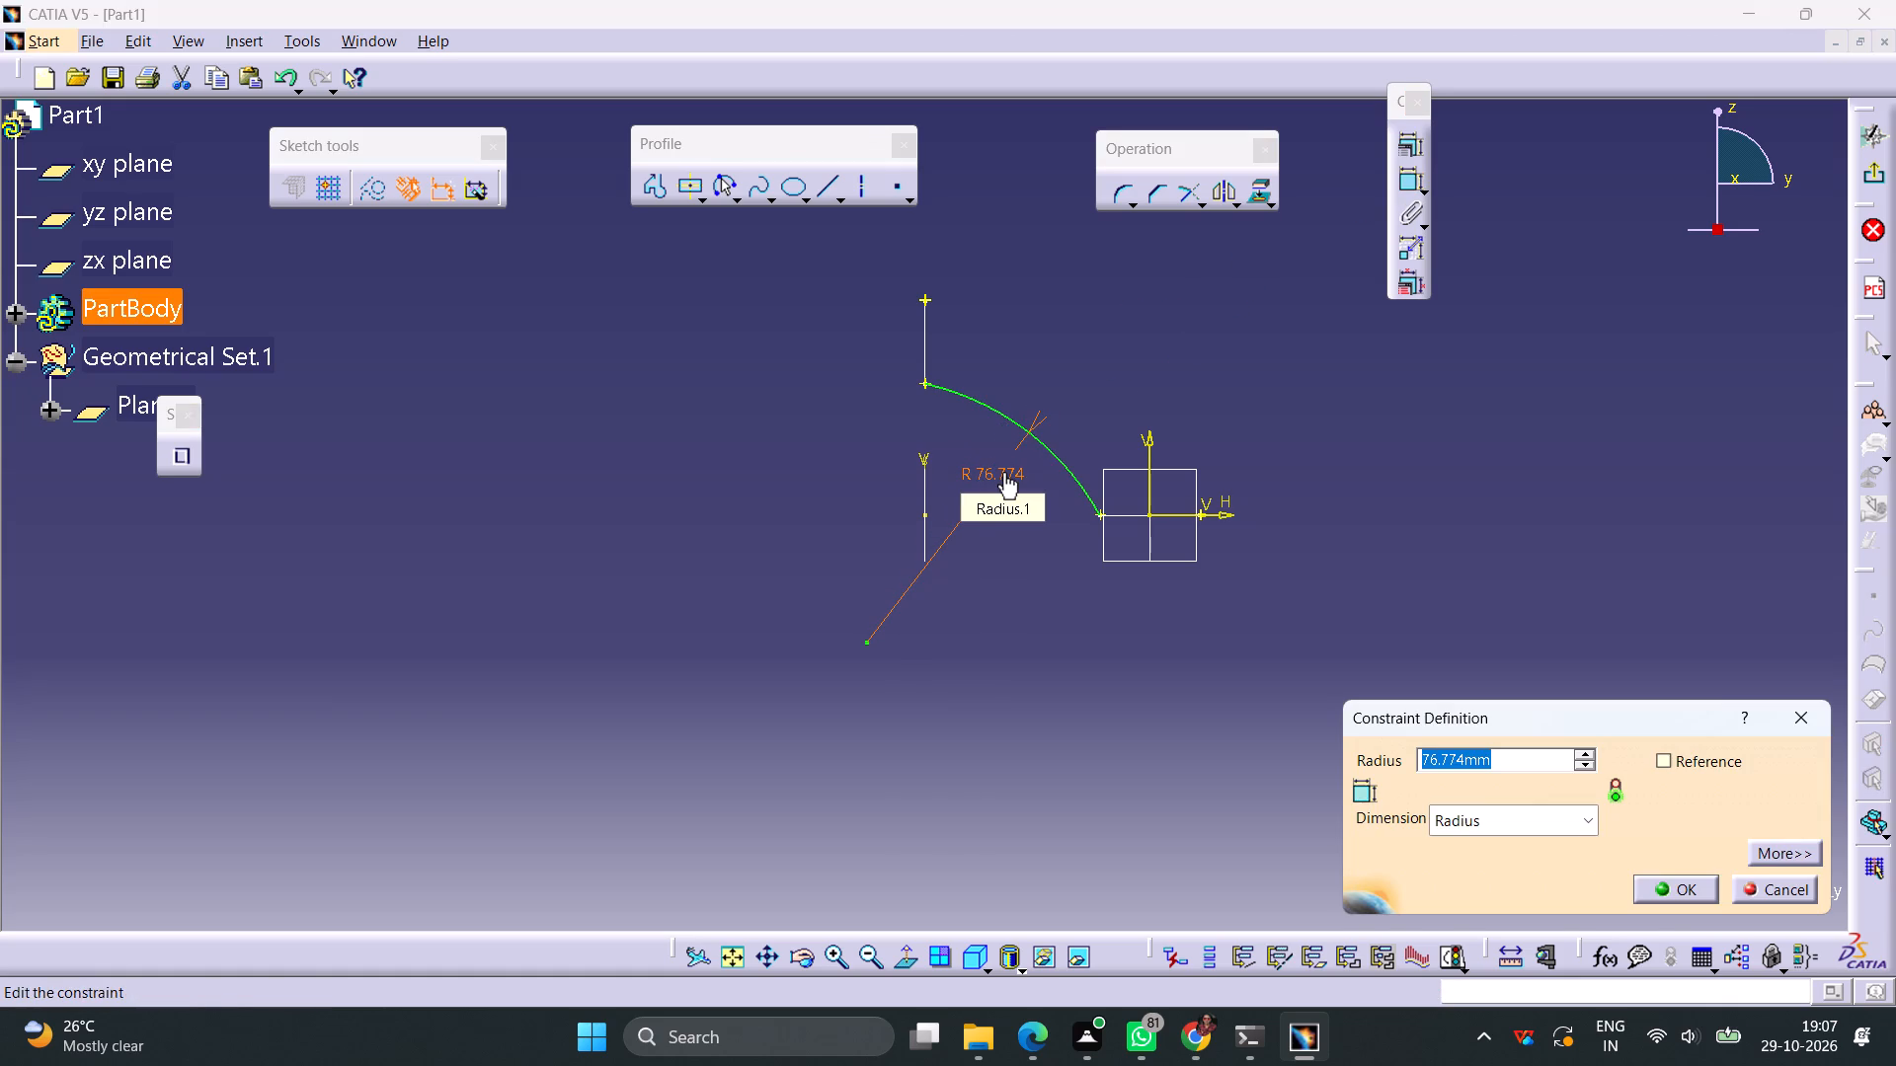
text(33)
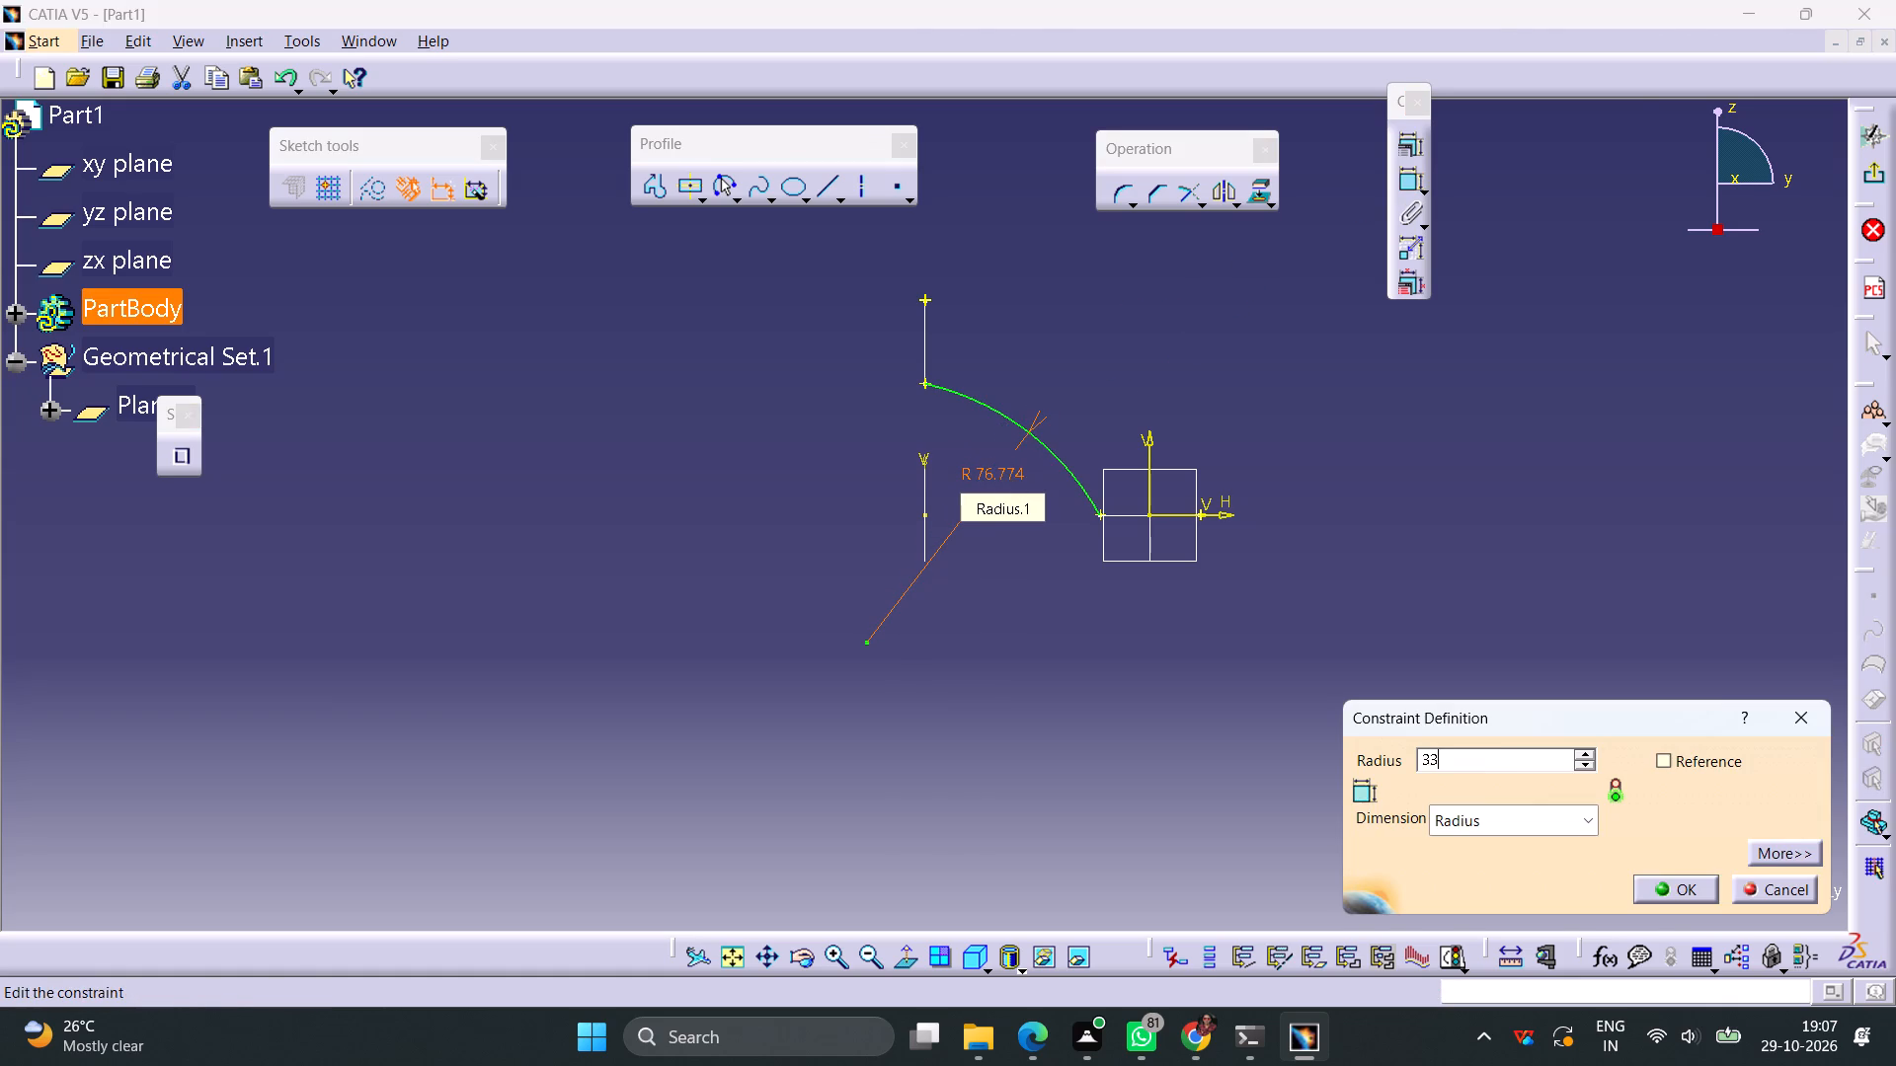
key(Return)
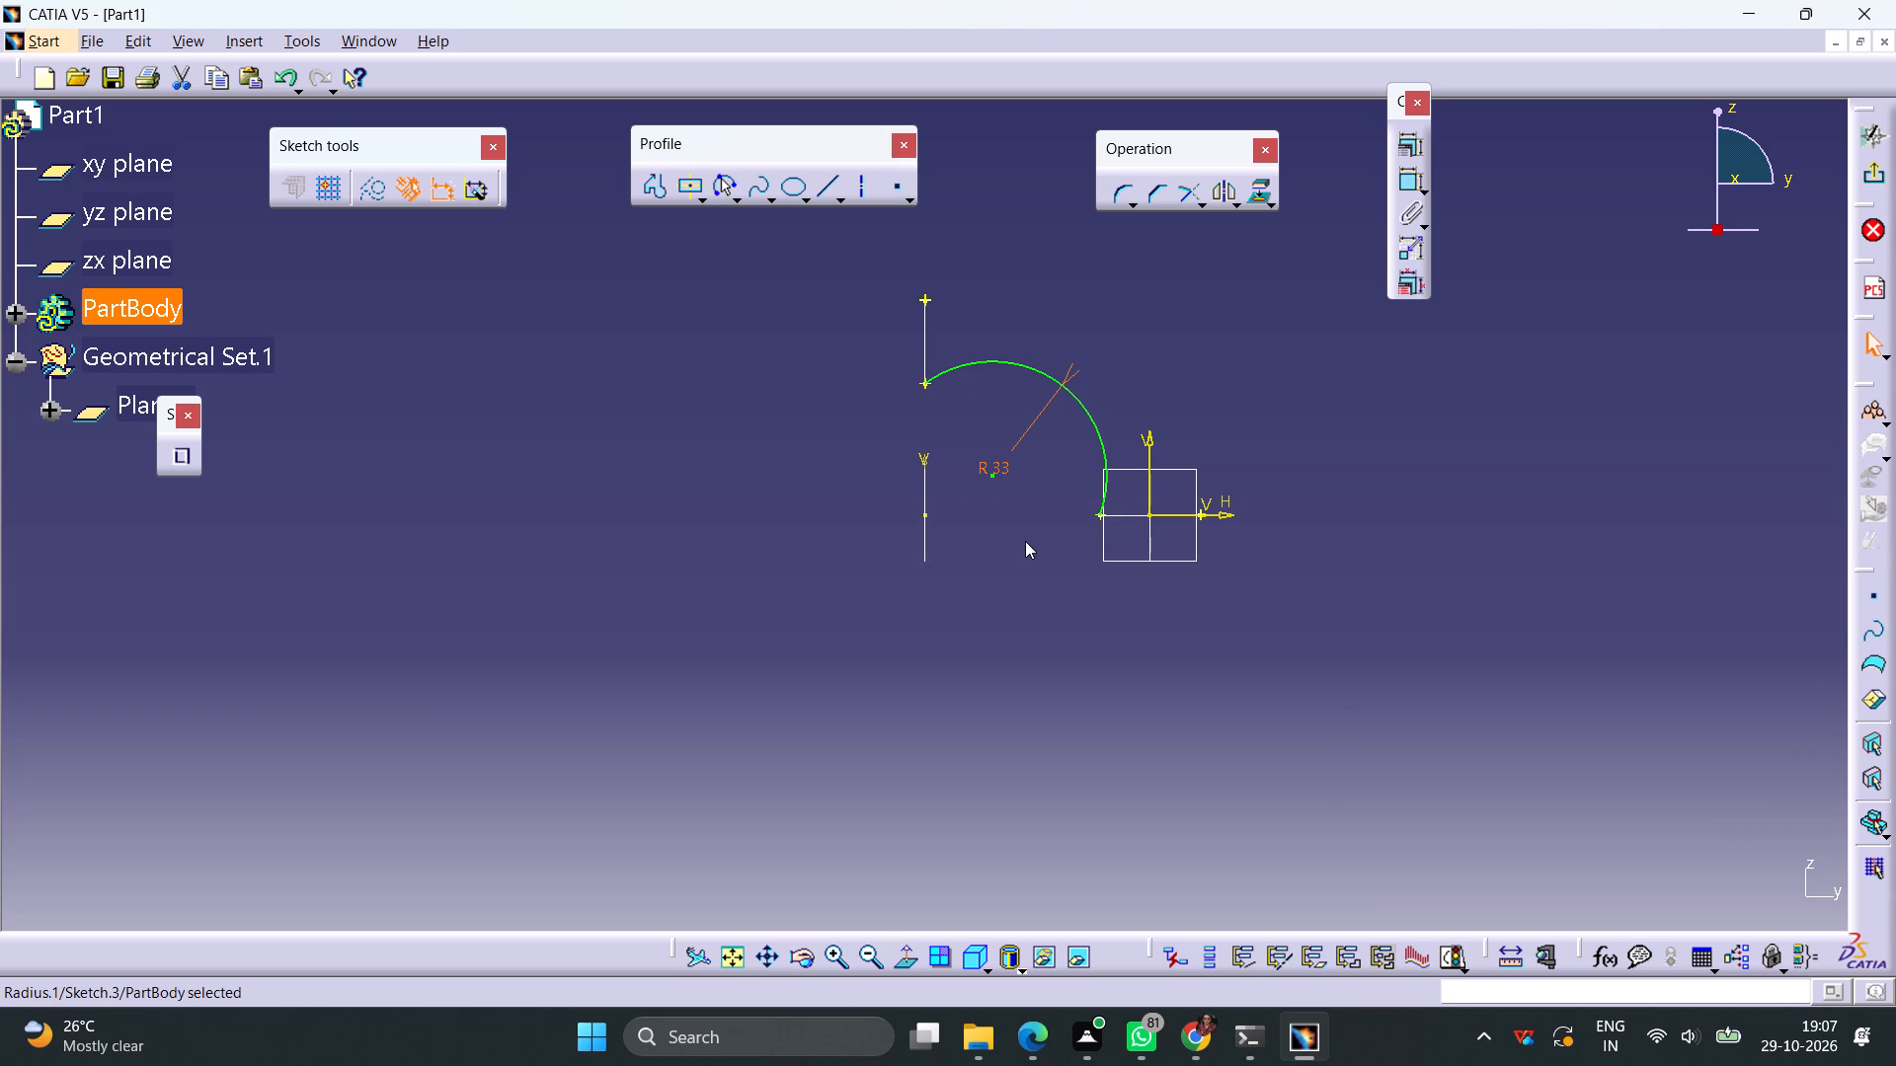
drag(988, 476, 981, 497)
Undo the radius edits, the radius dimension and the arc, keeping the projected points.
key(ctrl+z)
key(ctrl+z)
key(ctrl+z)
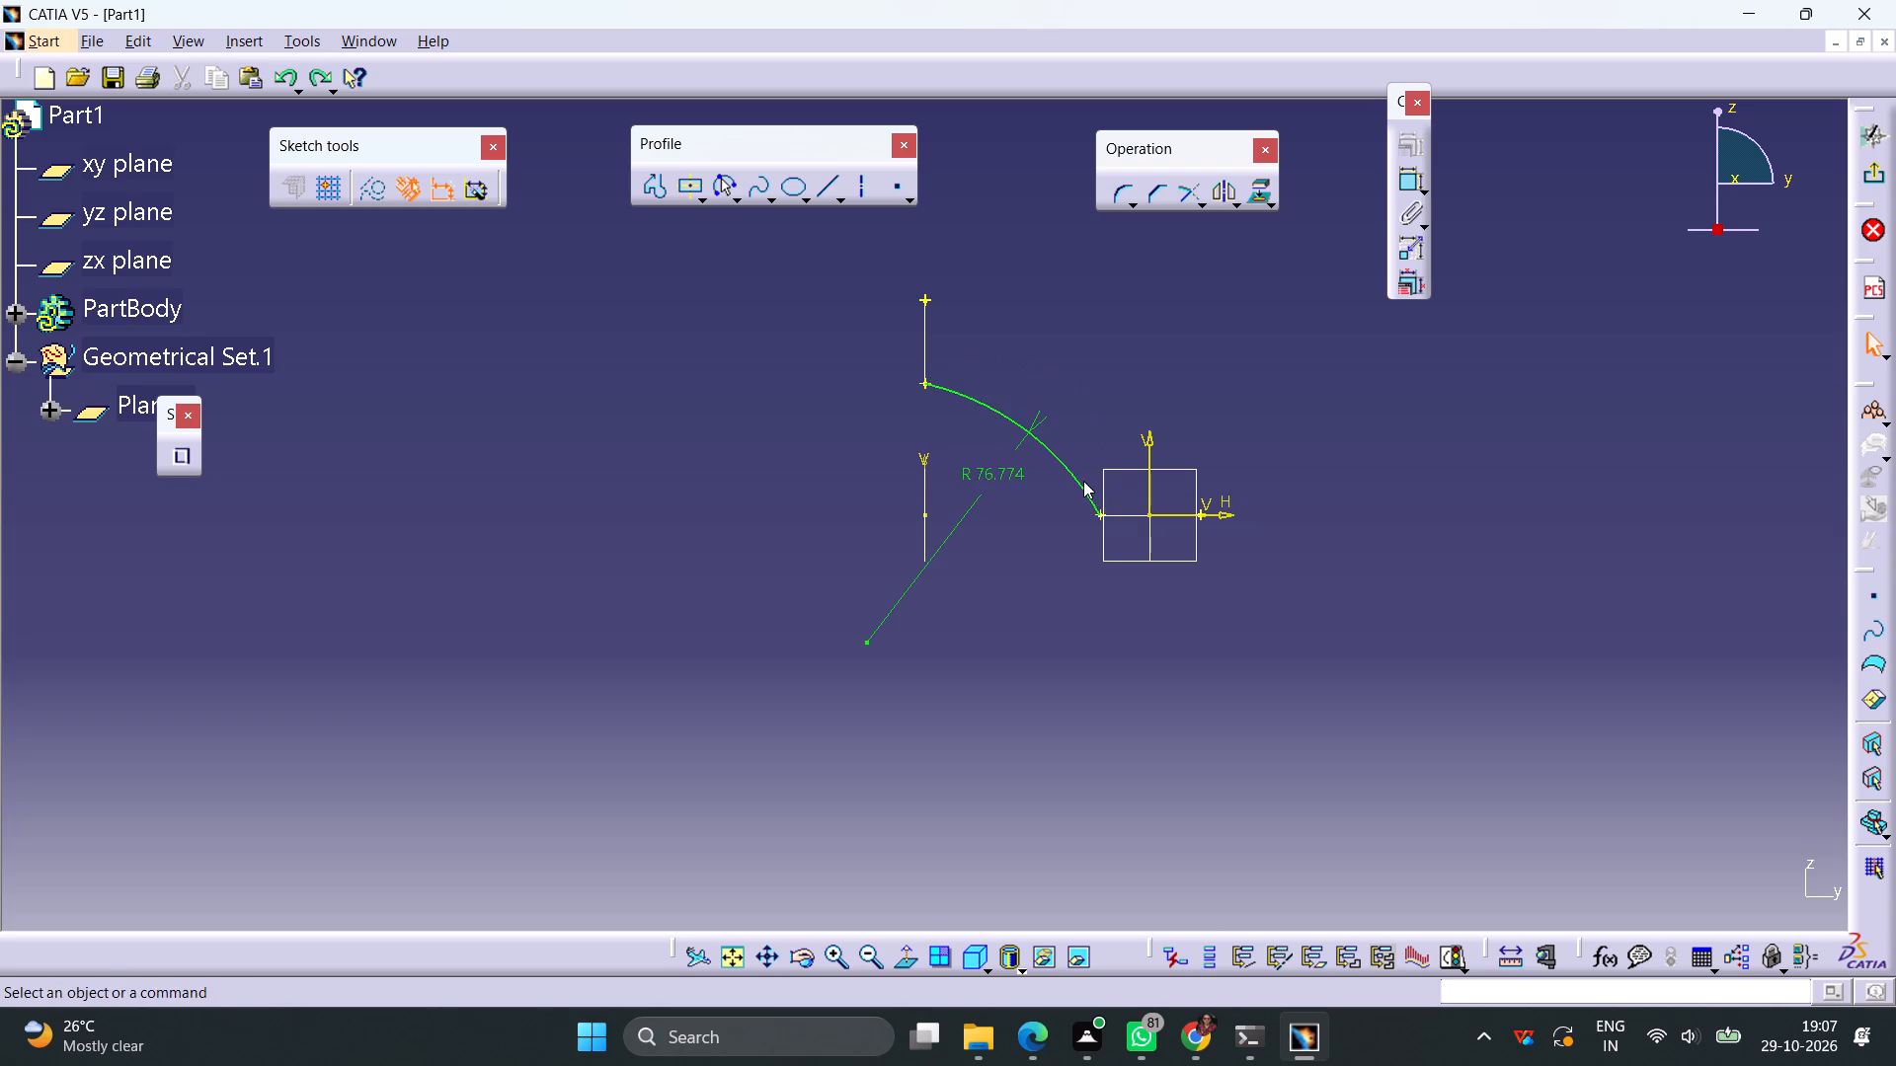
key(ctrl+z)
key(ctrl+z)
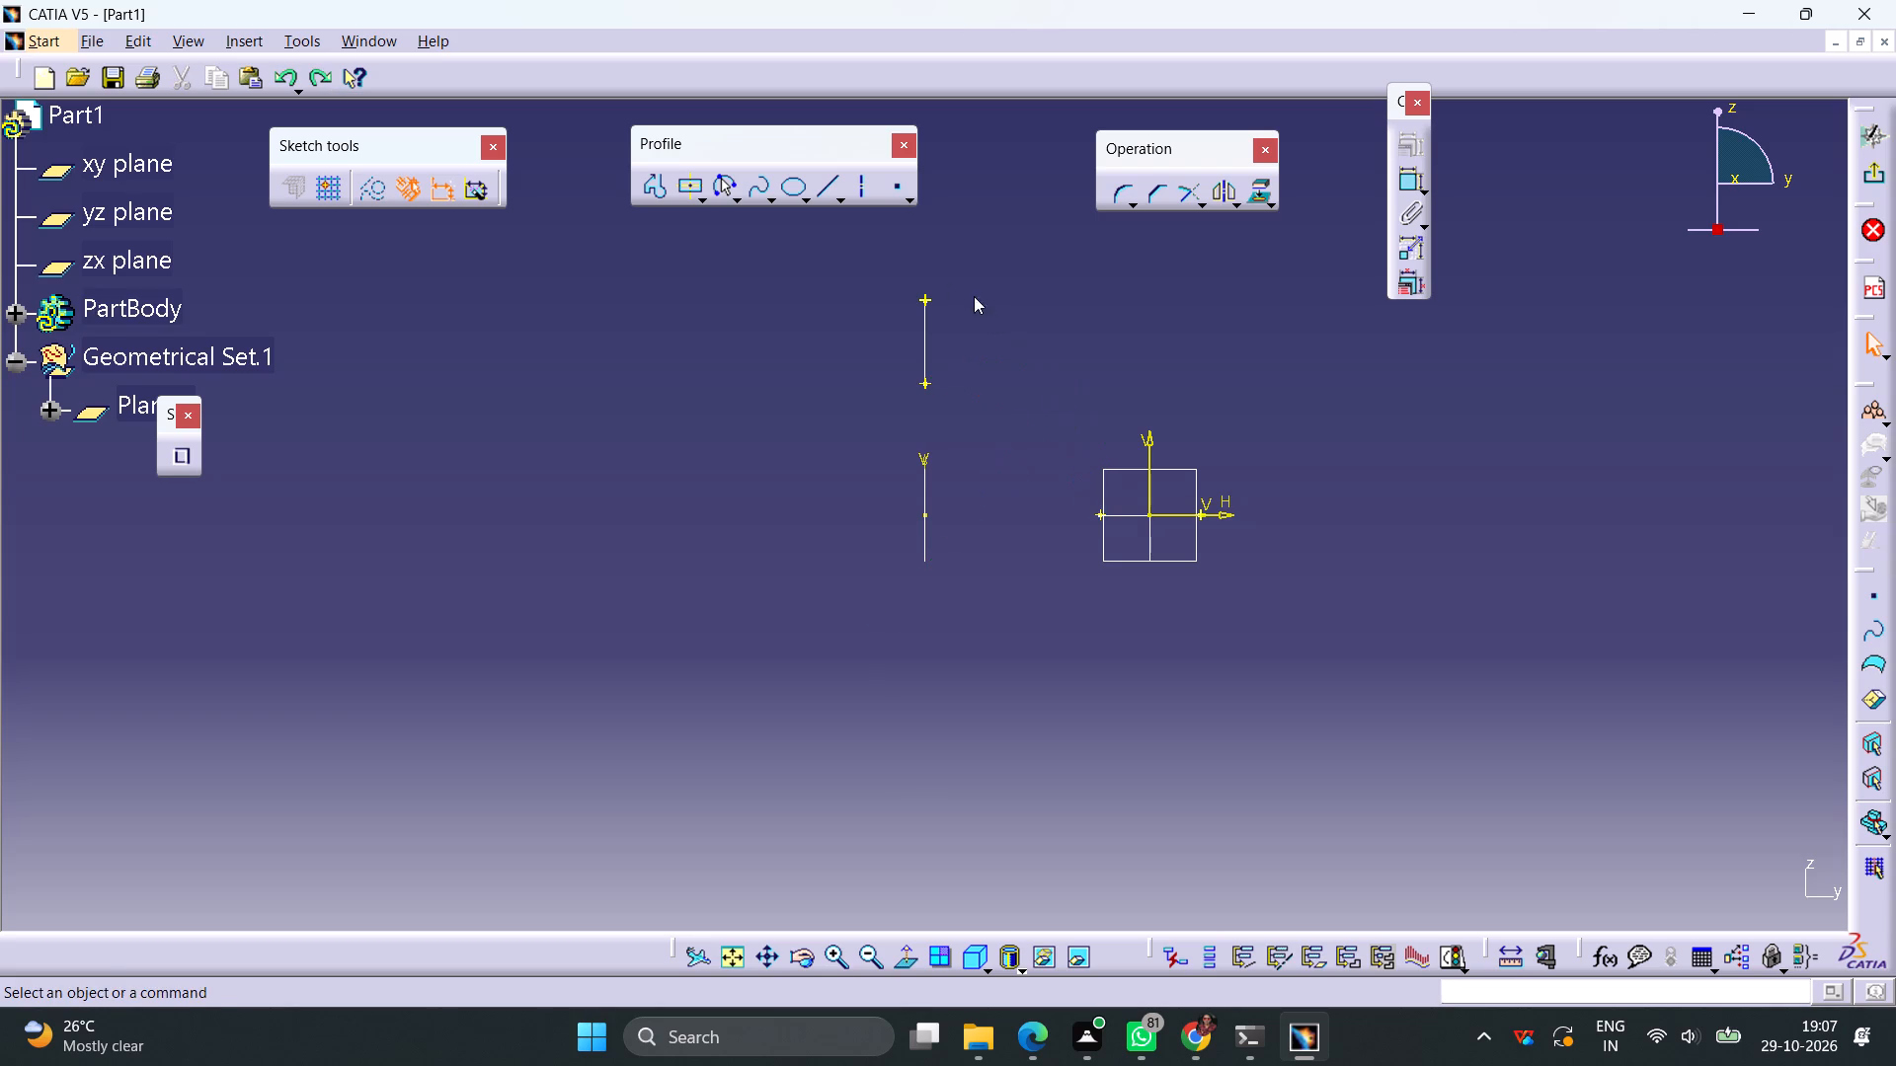
Draw a horizontal line from the upper profile's lower projected point and an about 48 mm vertical line from the base profile's nearest projected point, crossing it.
click(818, 187)
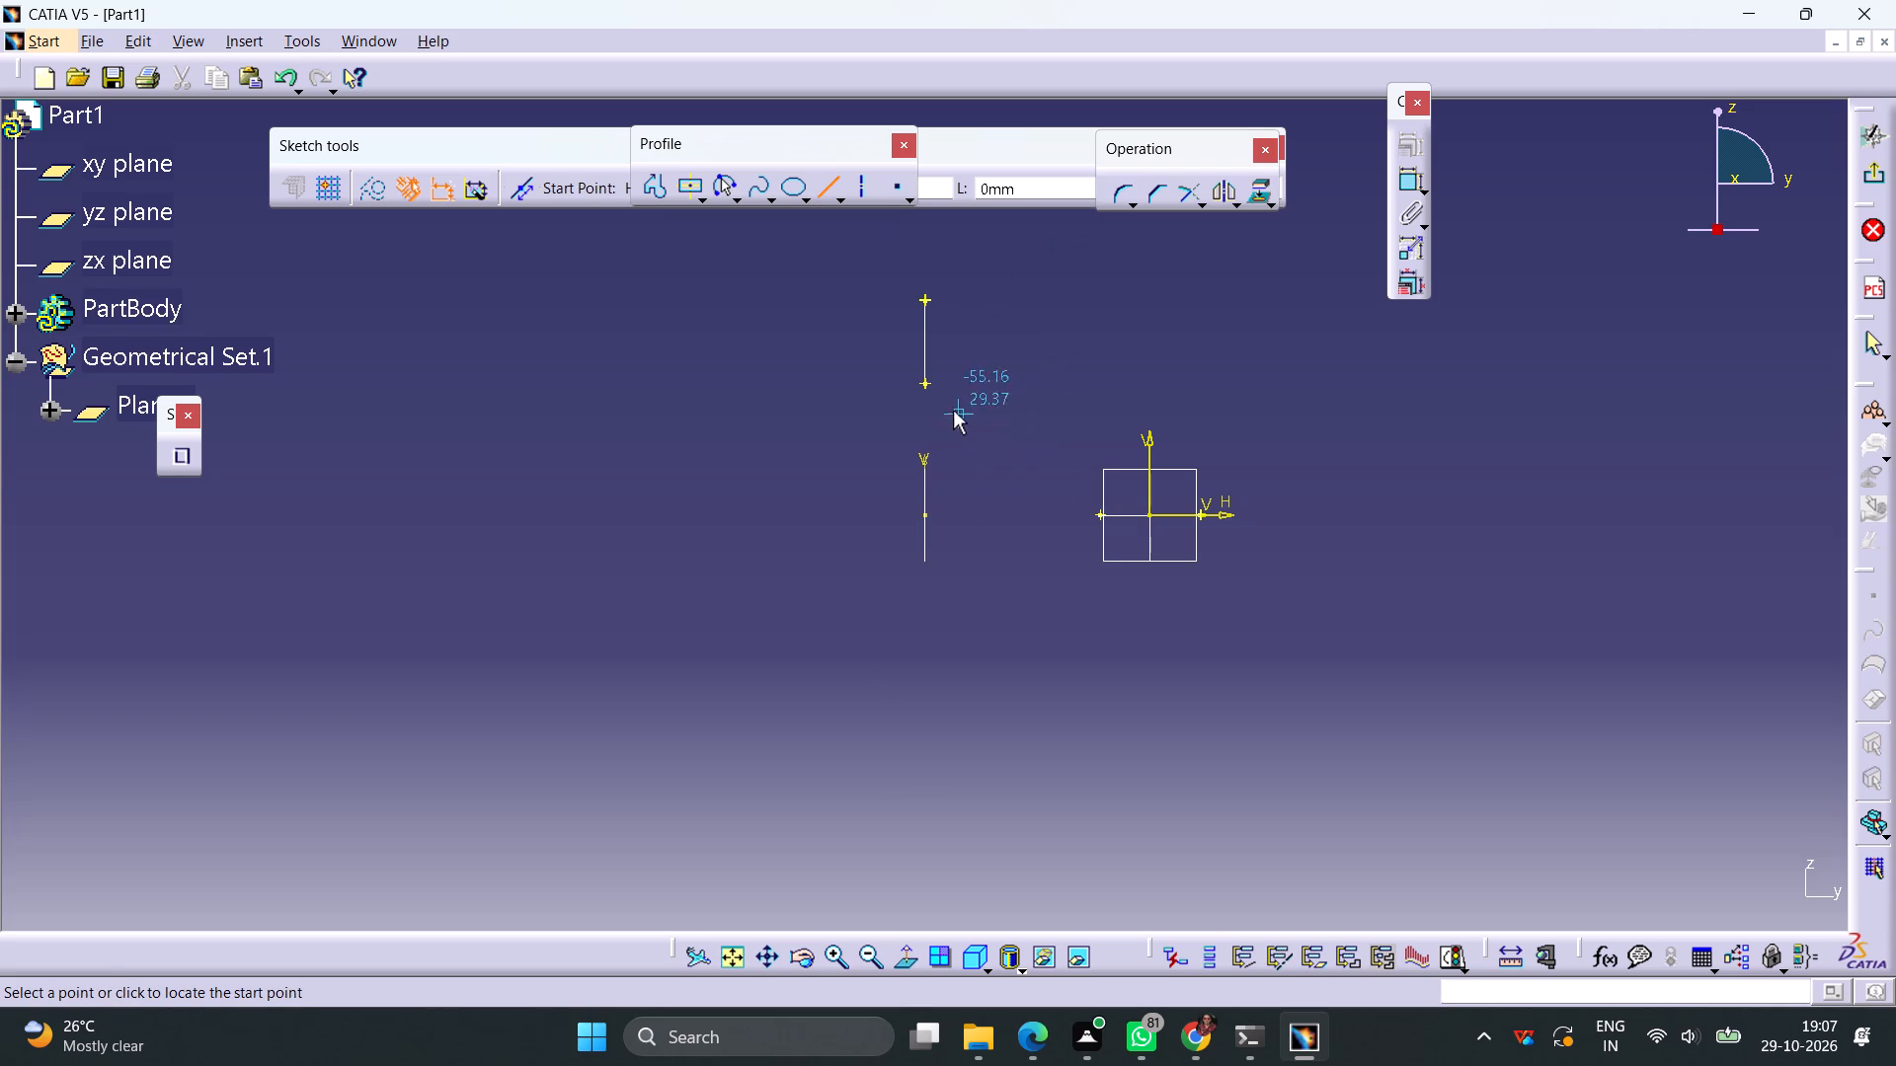
click(922, 386)
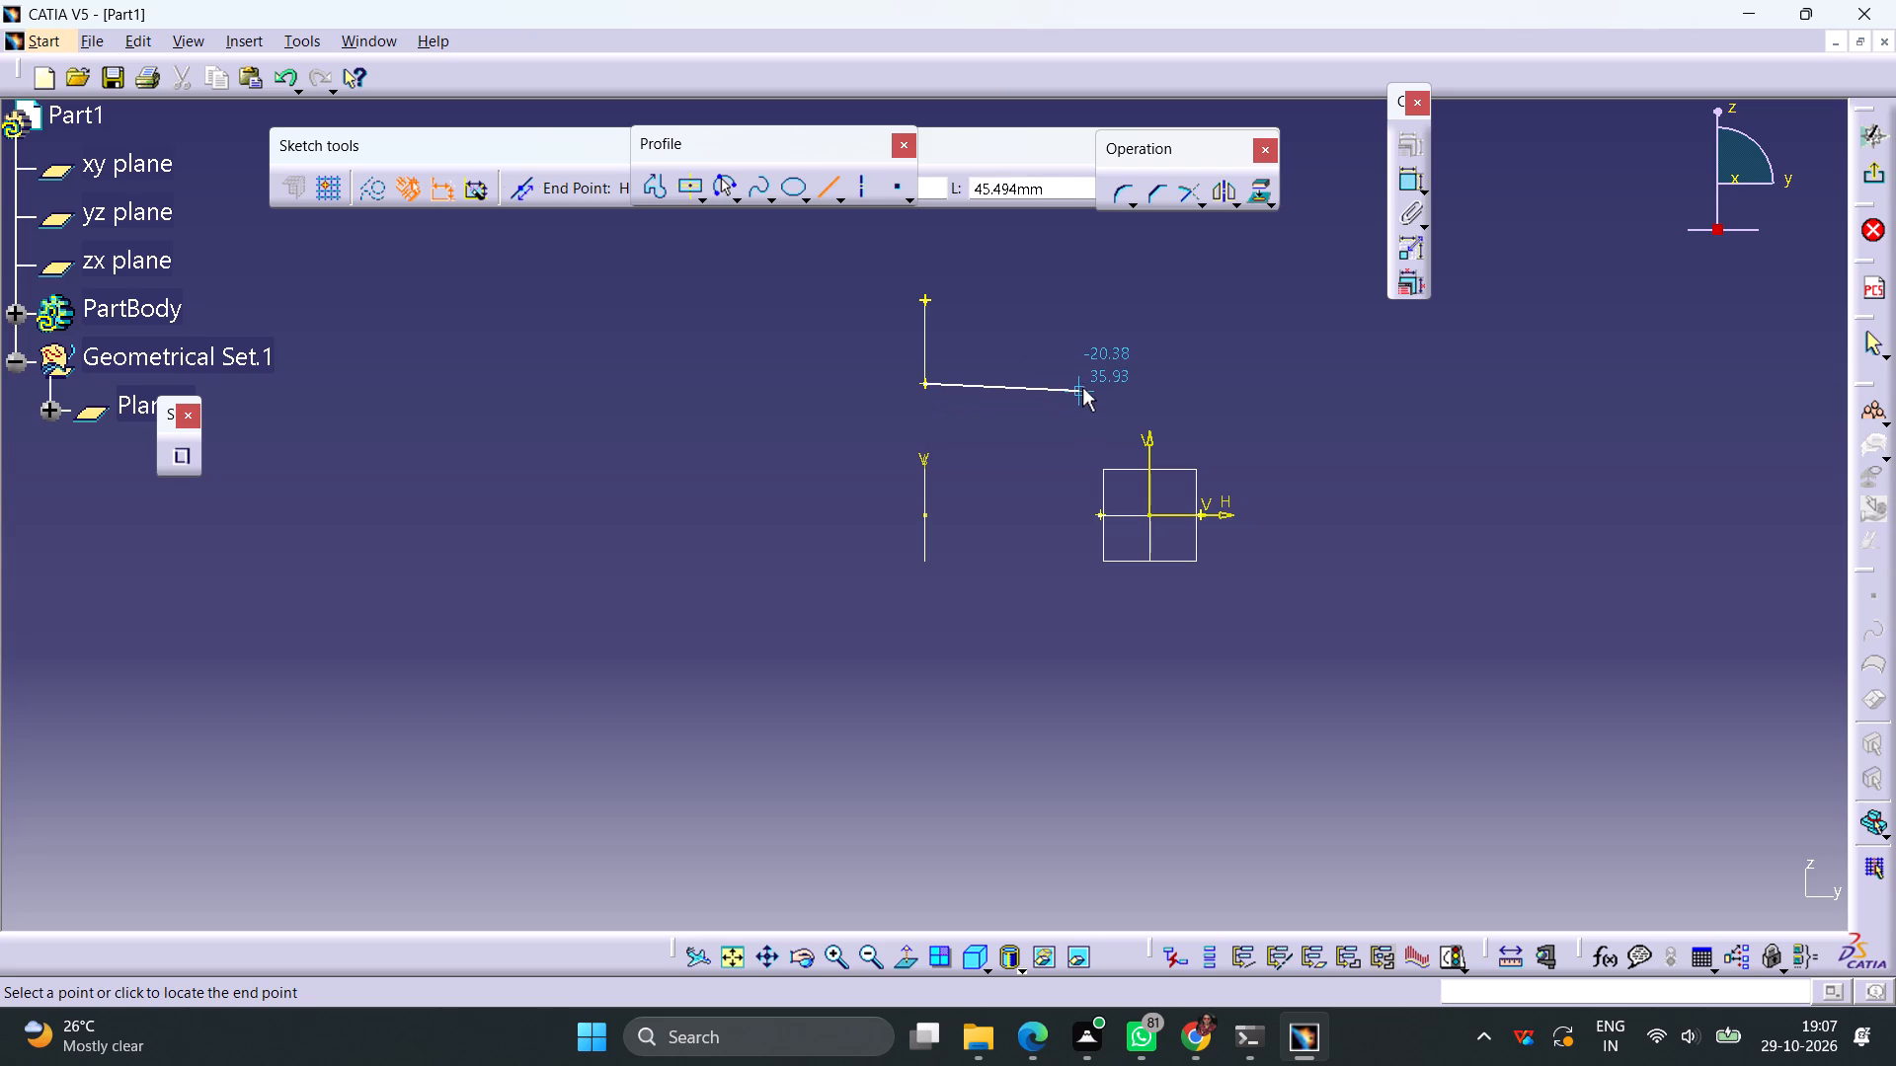
click(1108, 384)
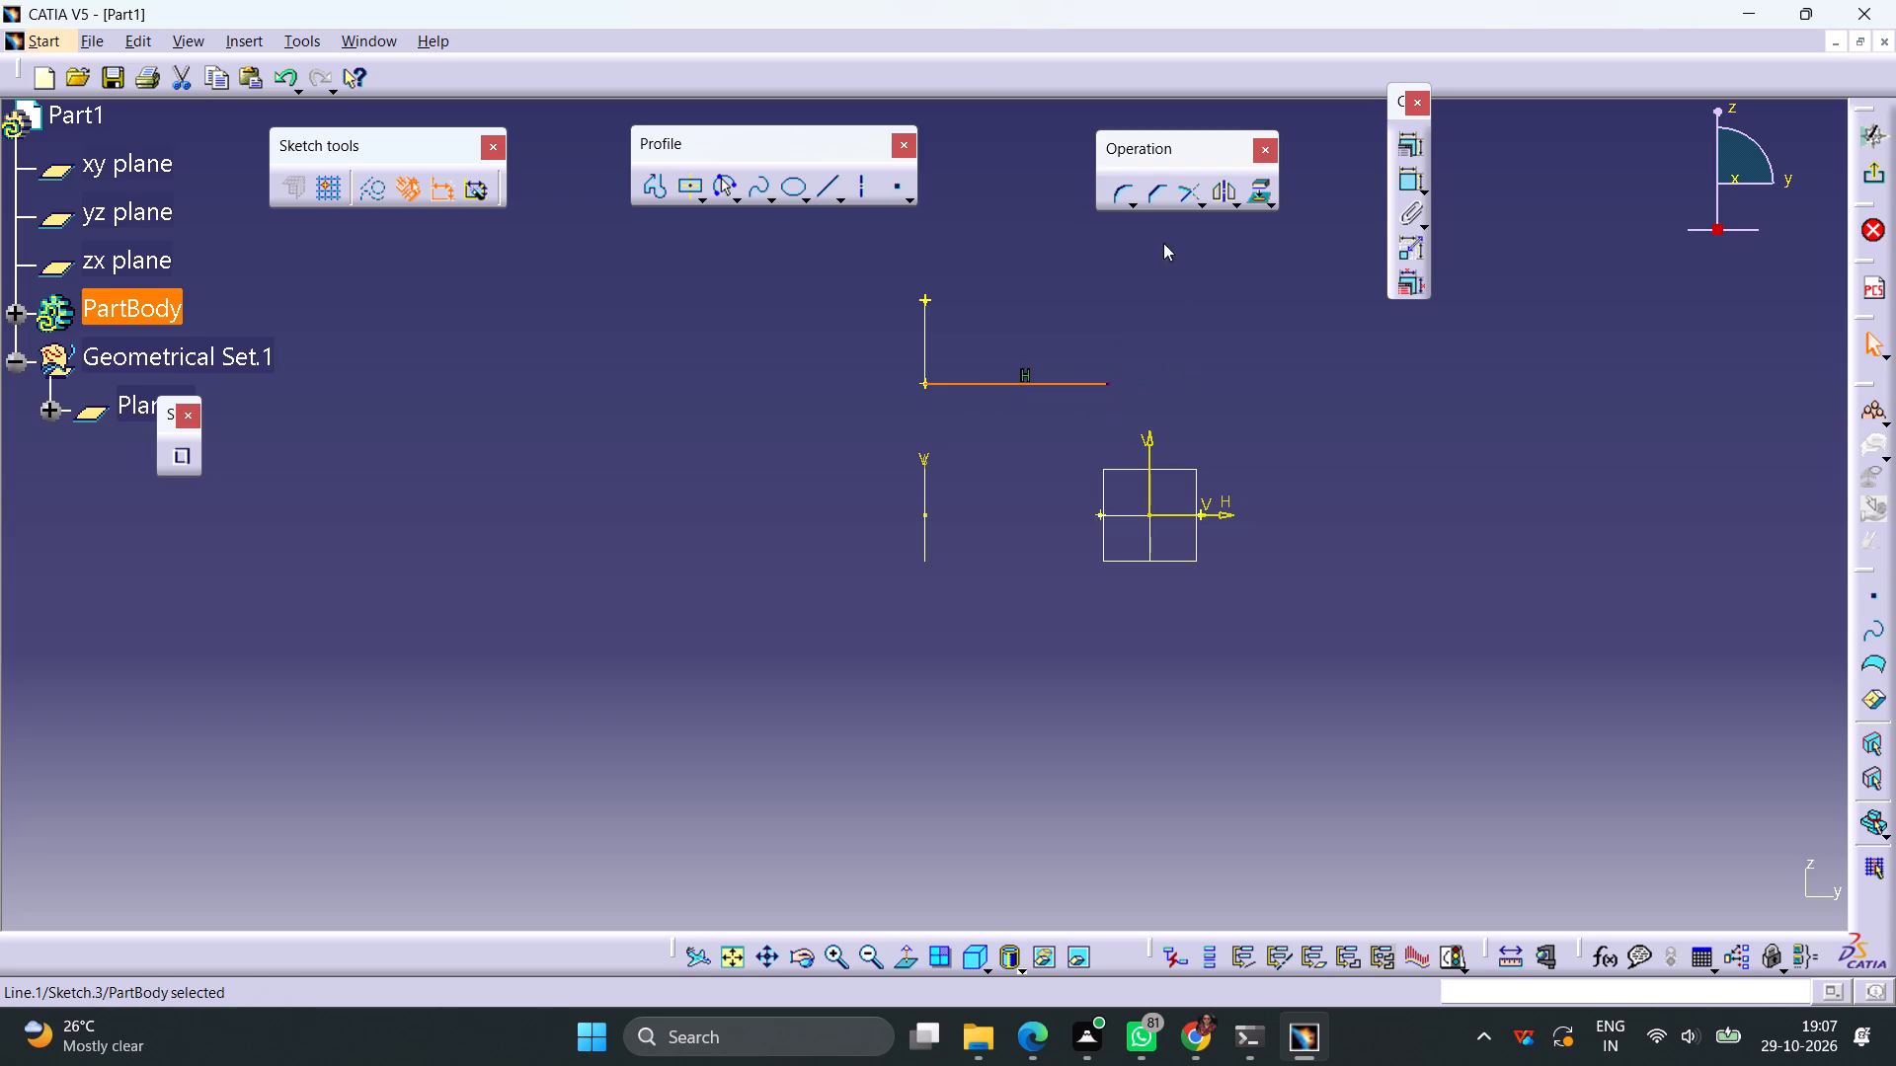
click(821, 192)
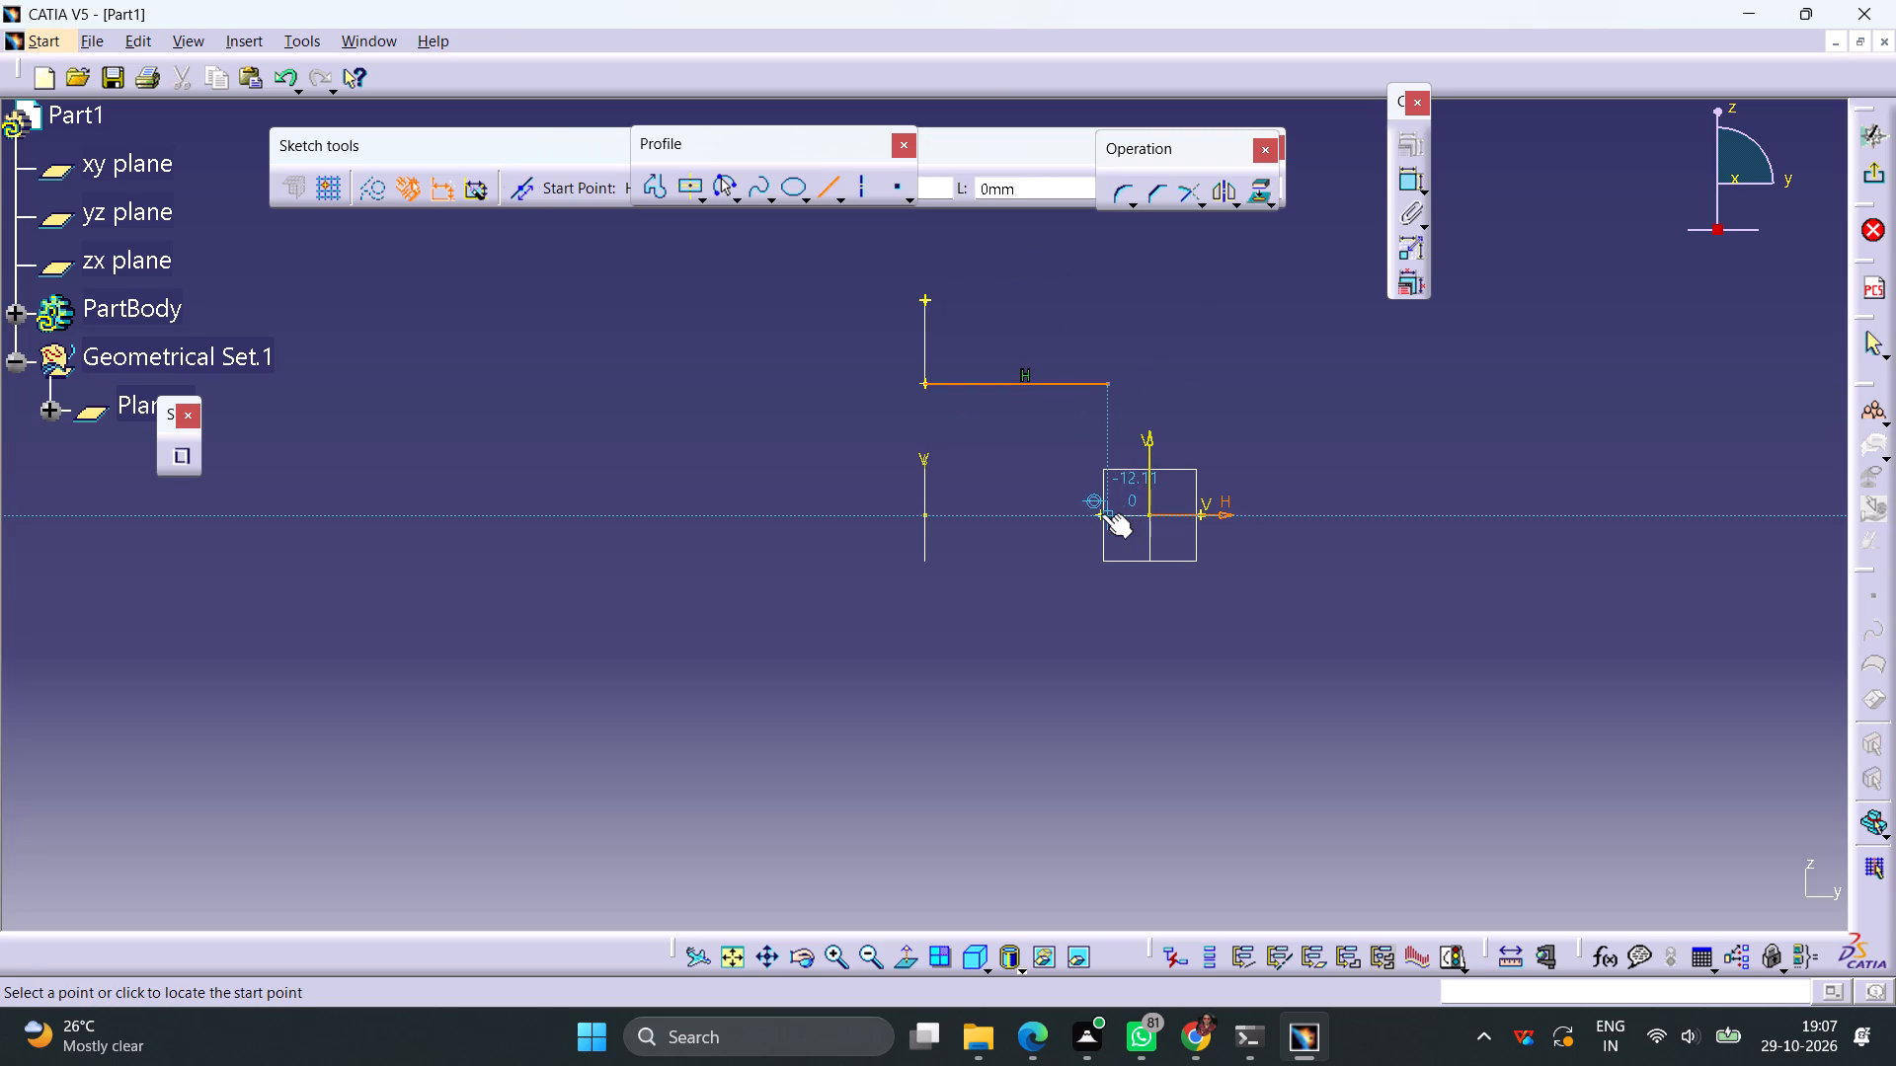
click(1098, 513)
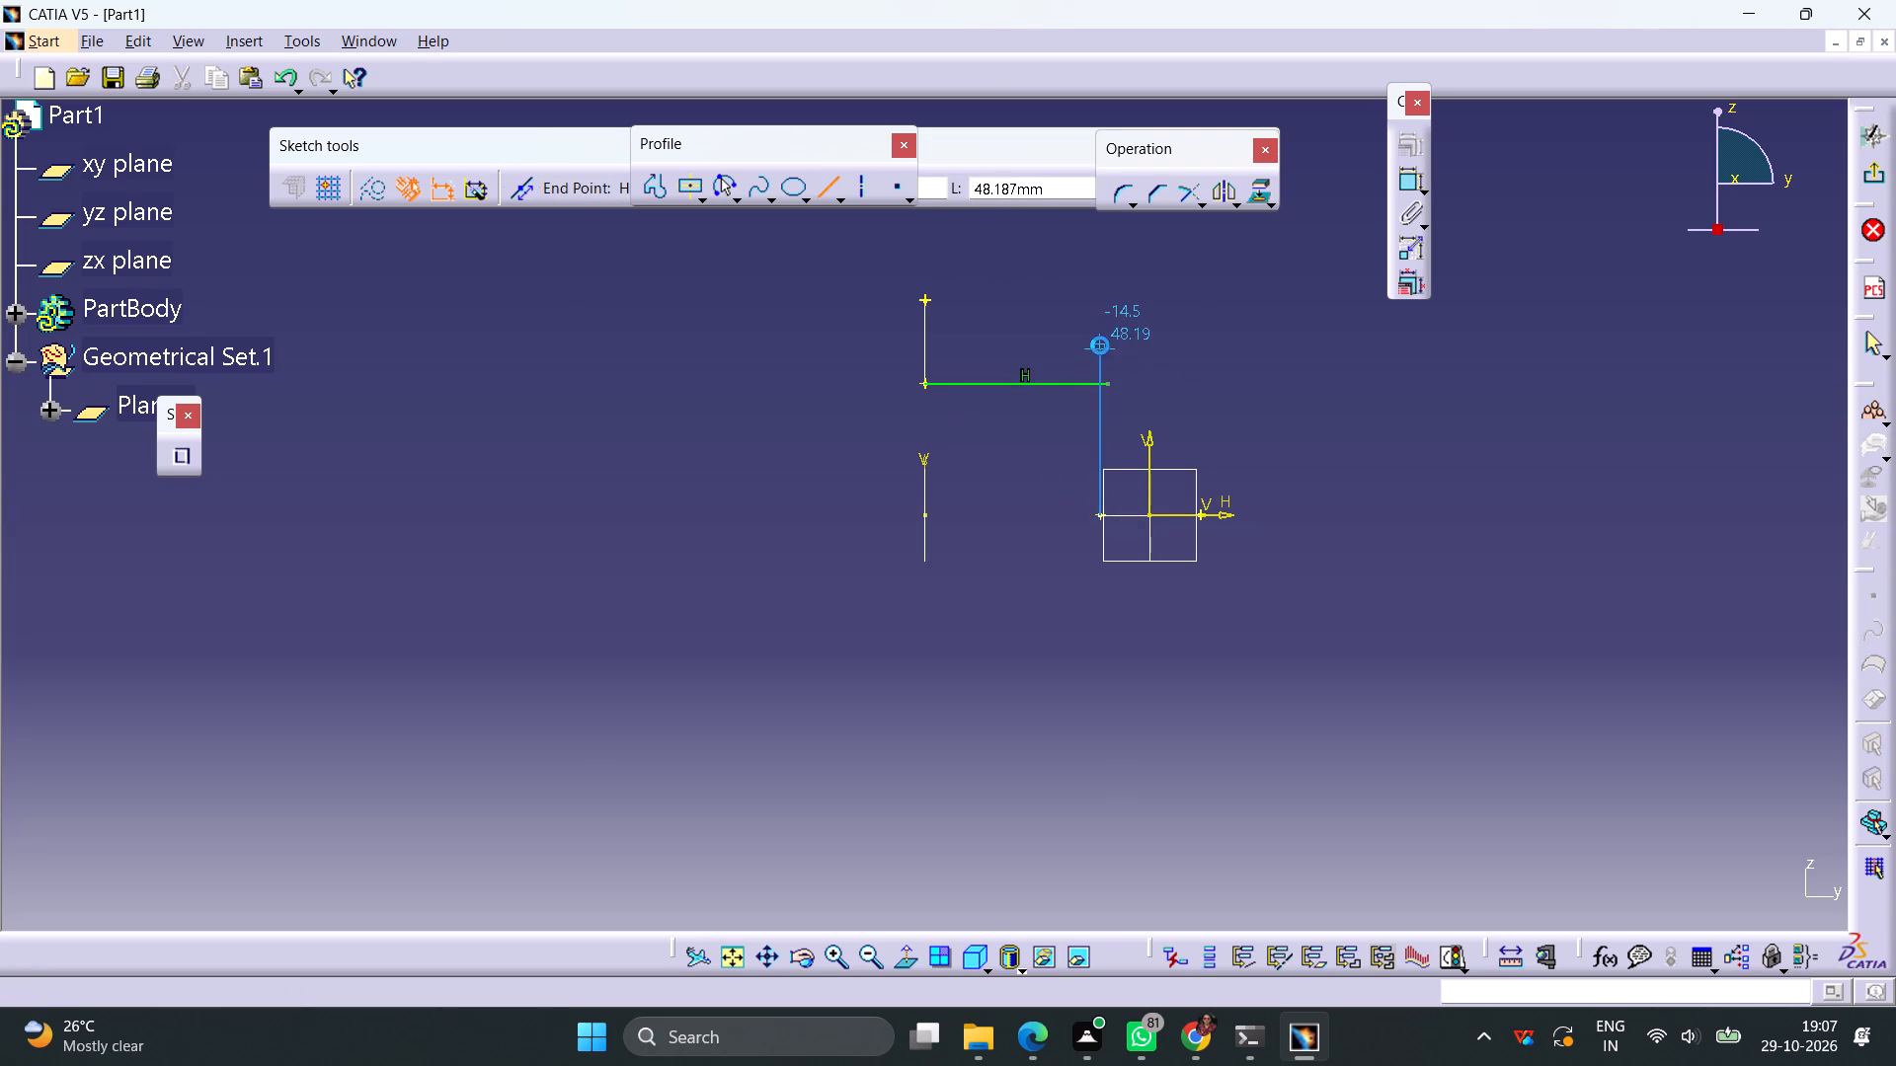
click(1100, 345)
click(1273, 352)
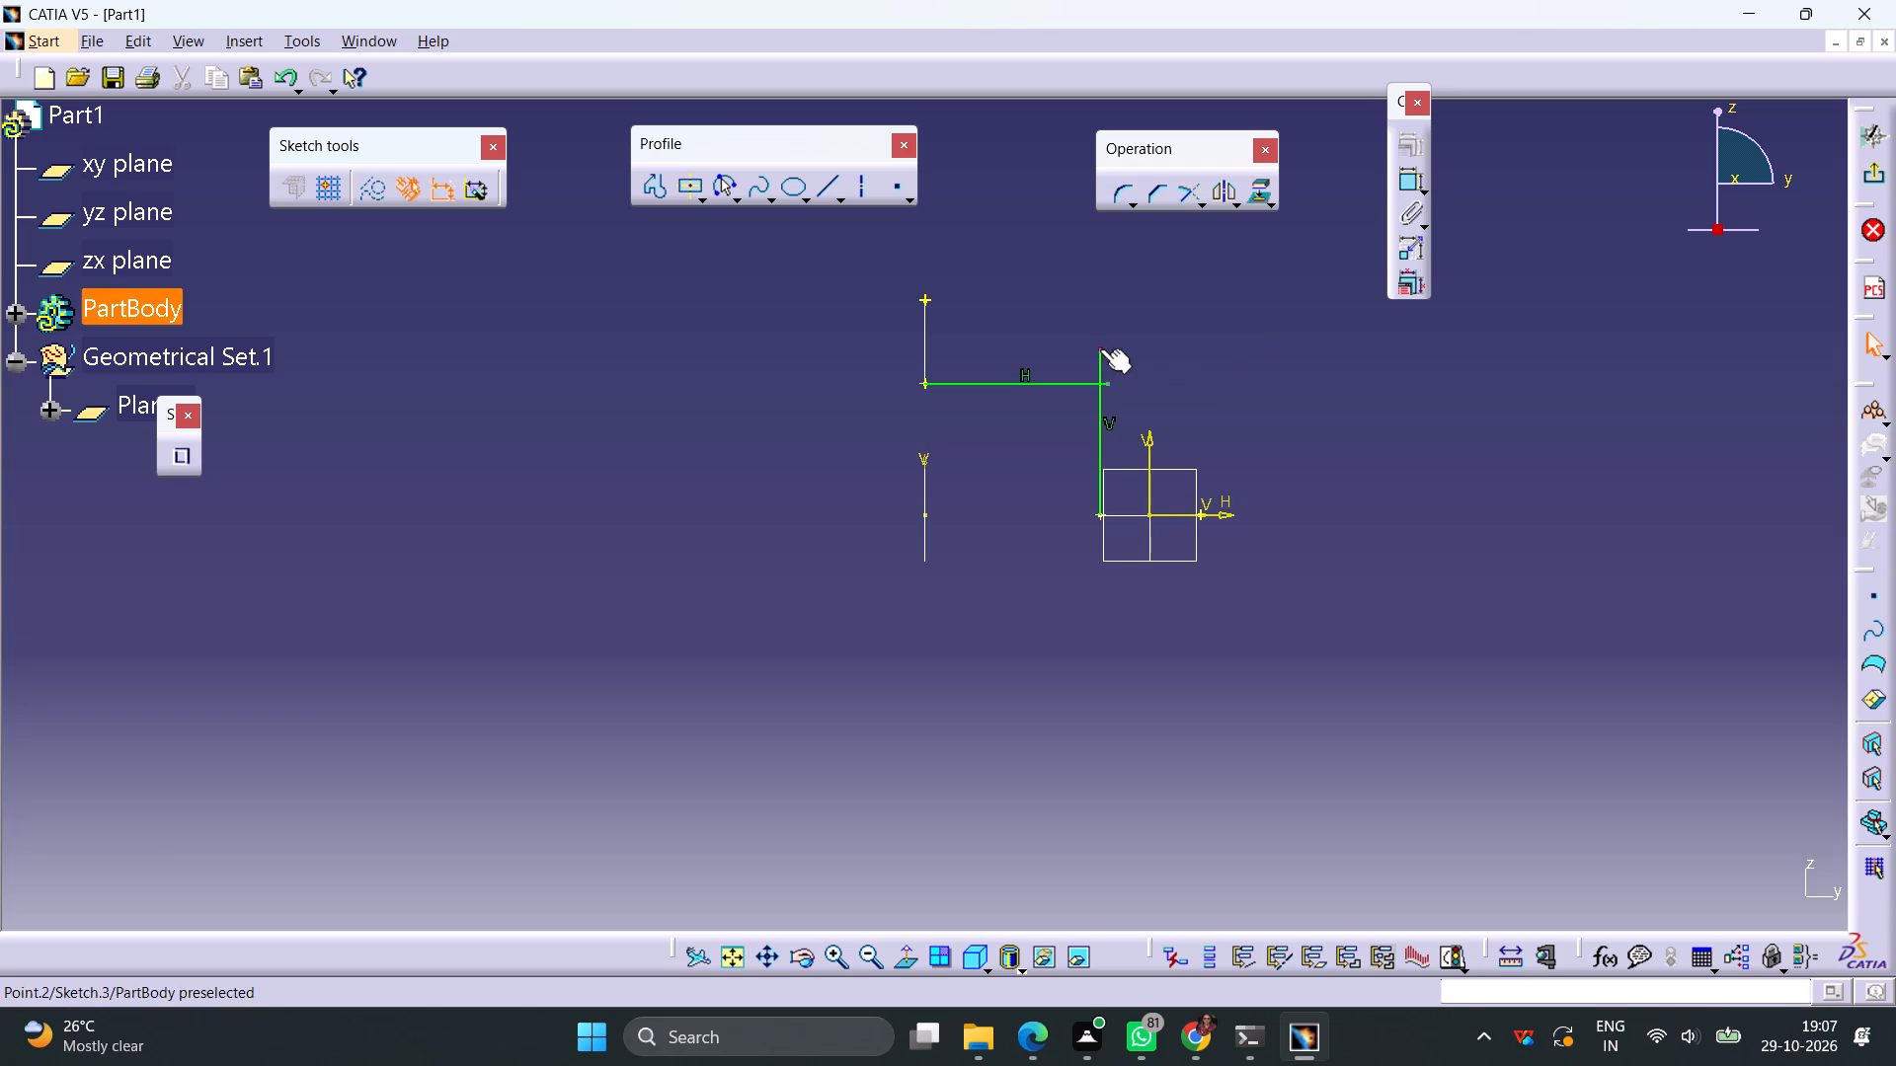
Make the vertical line's upper end coincident with the horizontal line, and the horizontal line's free end coincident with the vertical line.
click(1099, 348)
ctrl+click(1072, 386)
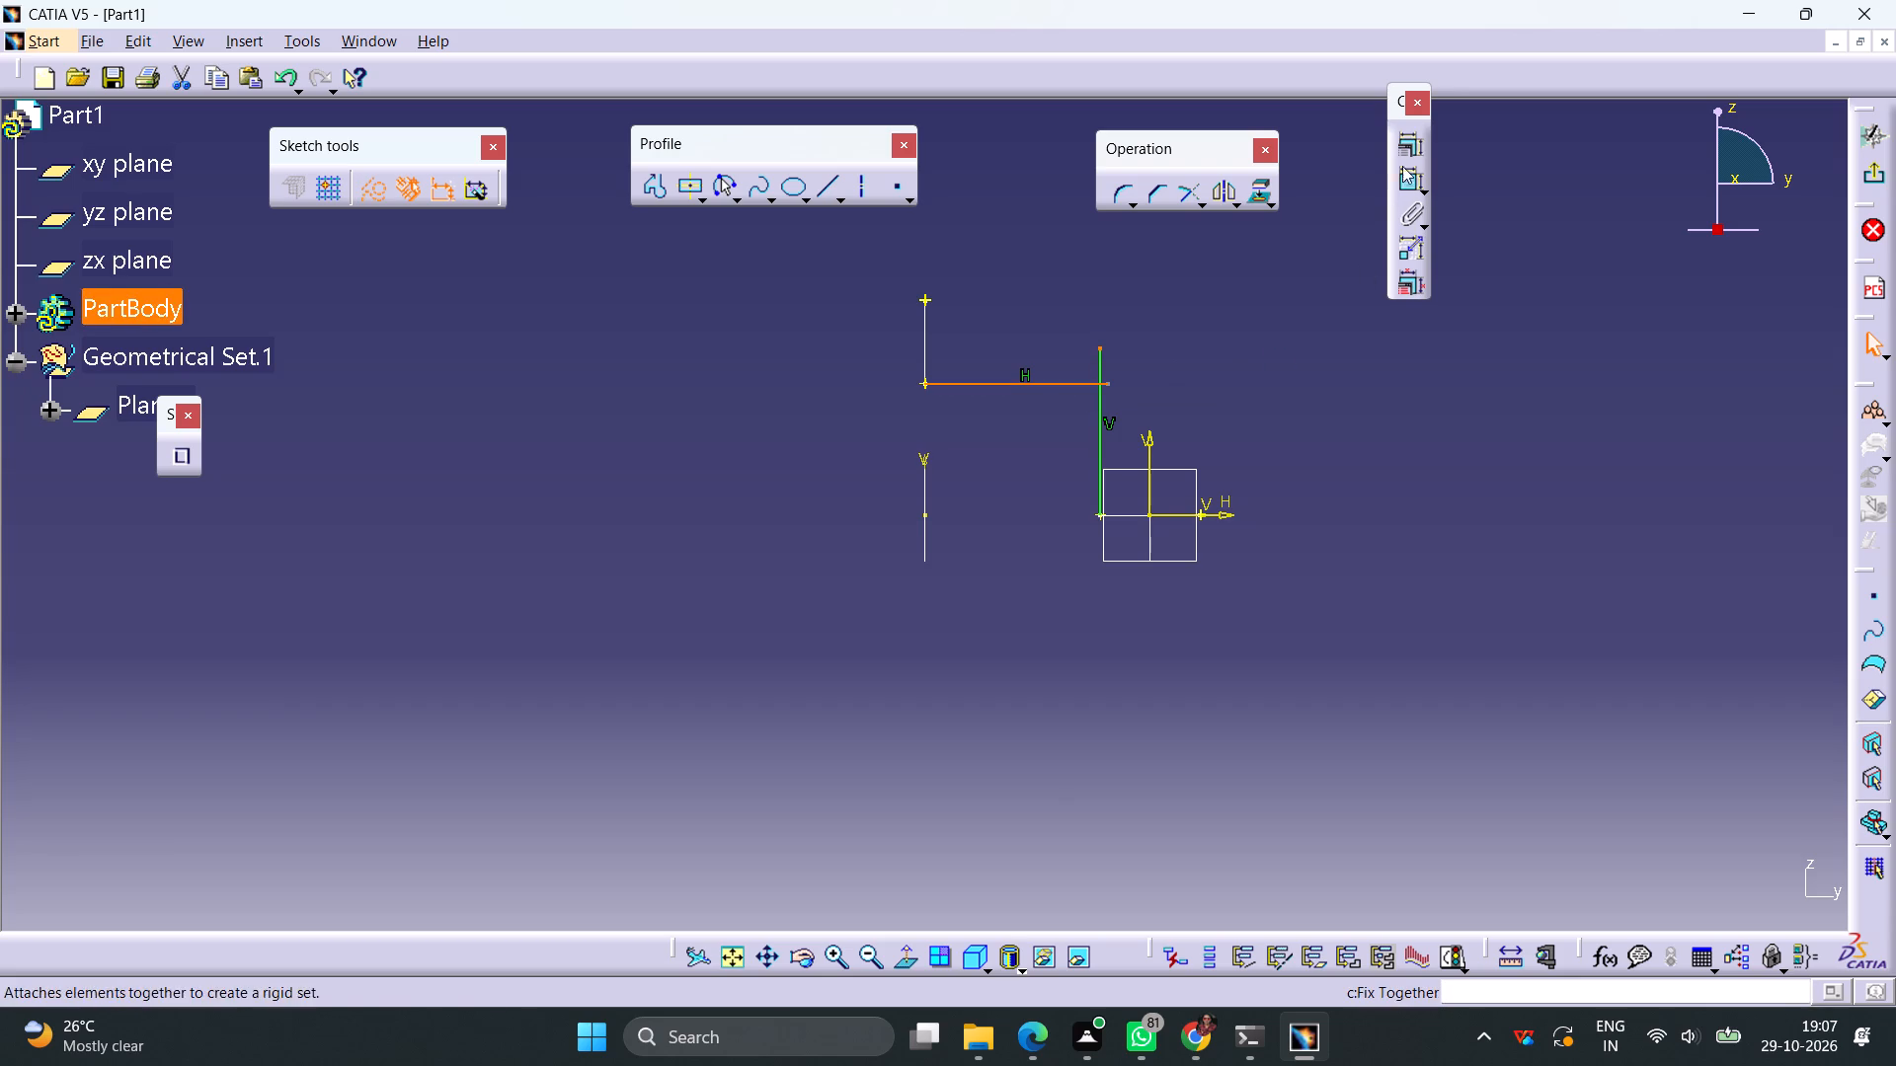
click(1406, 149)
click(1713, 546)
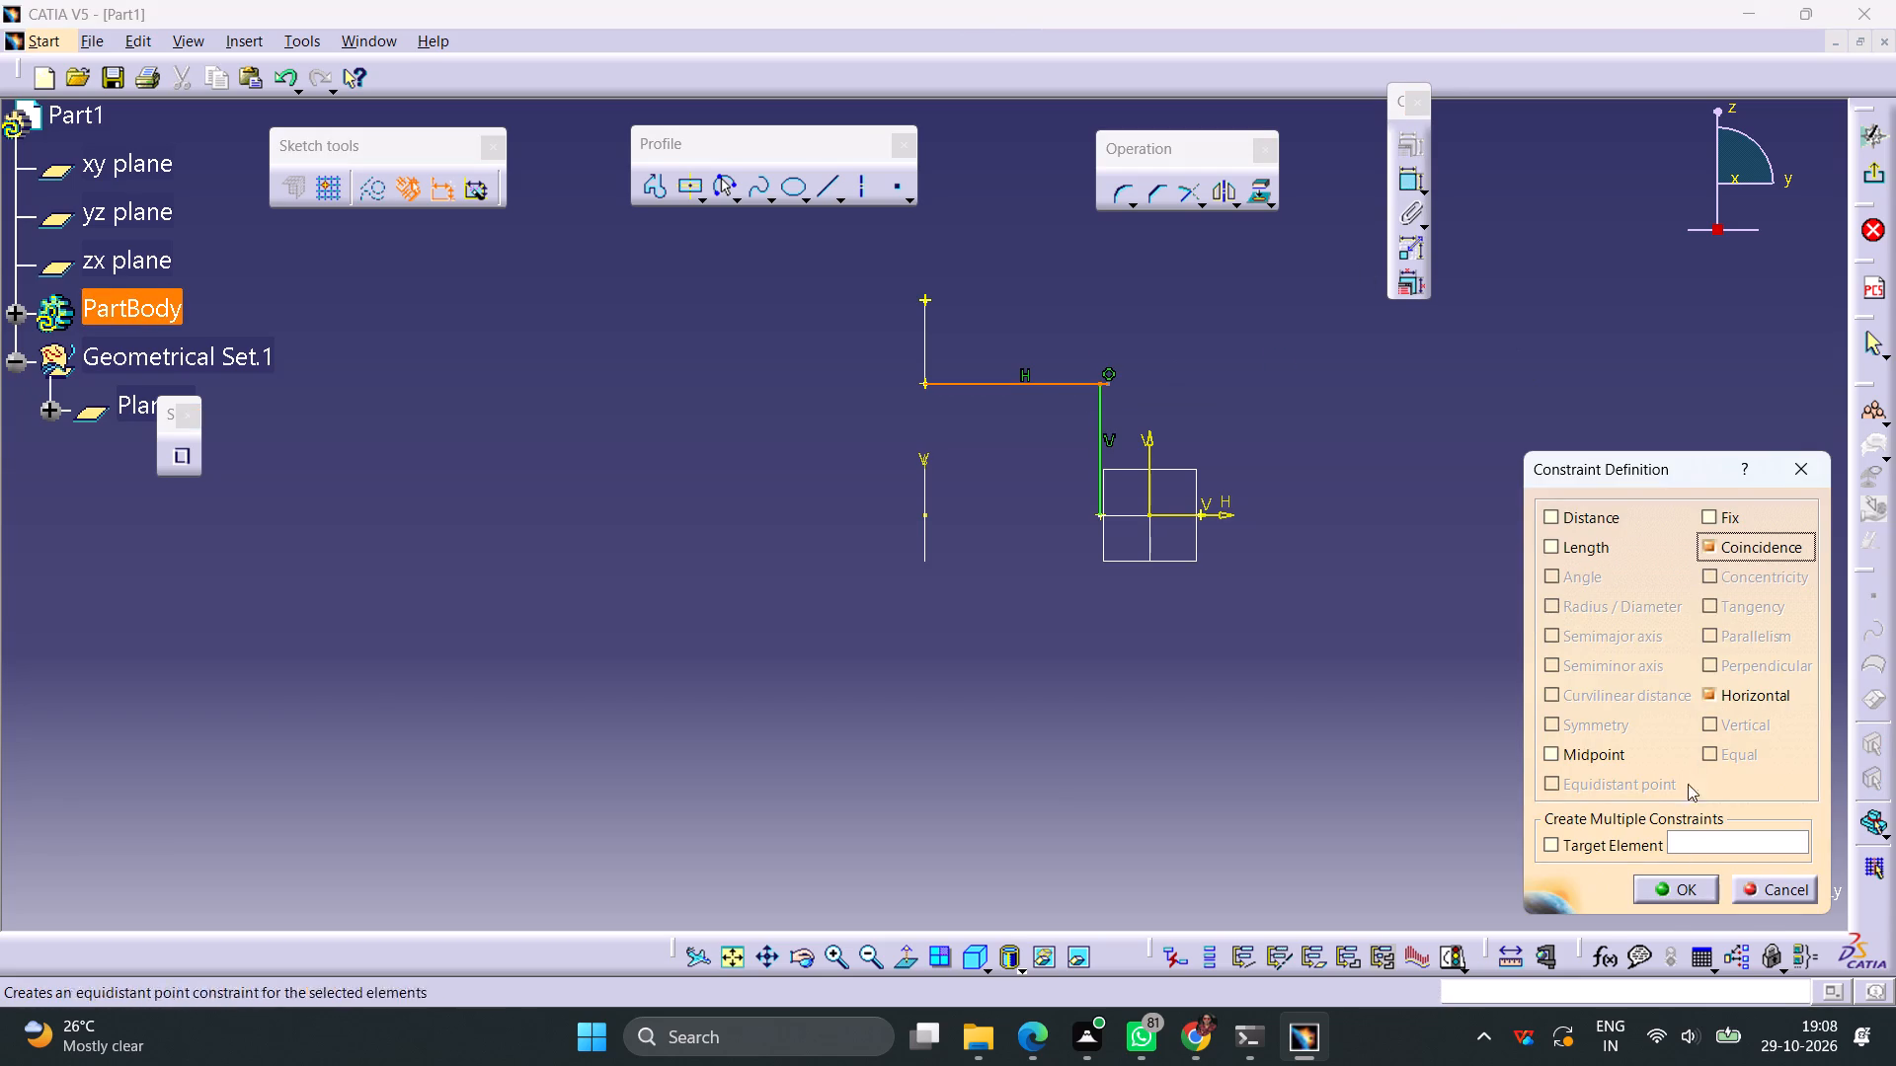
click(1676, 887)
click(1106, 382)
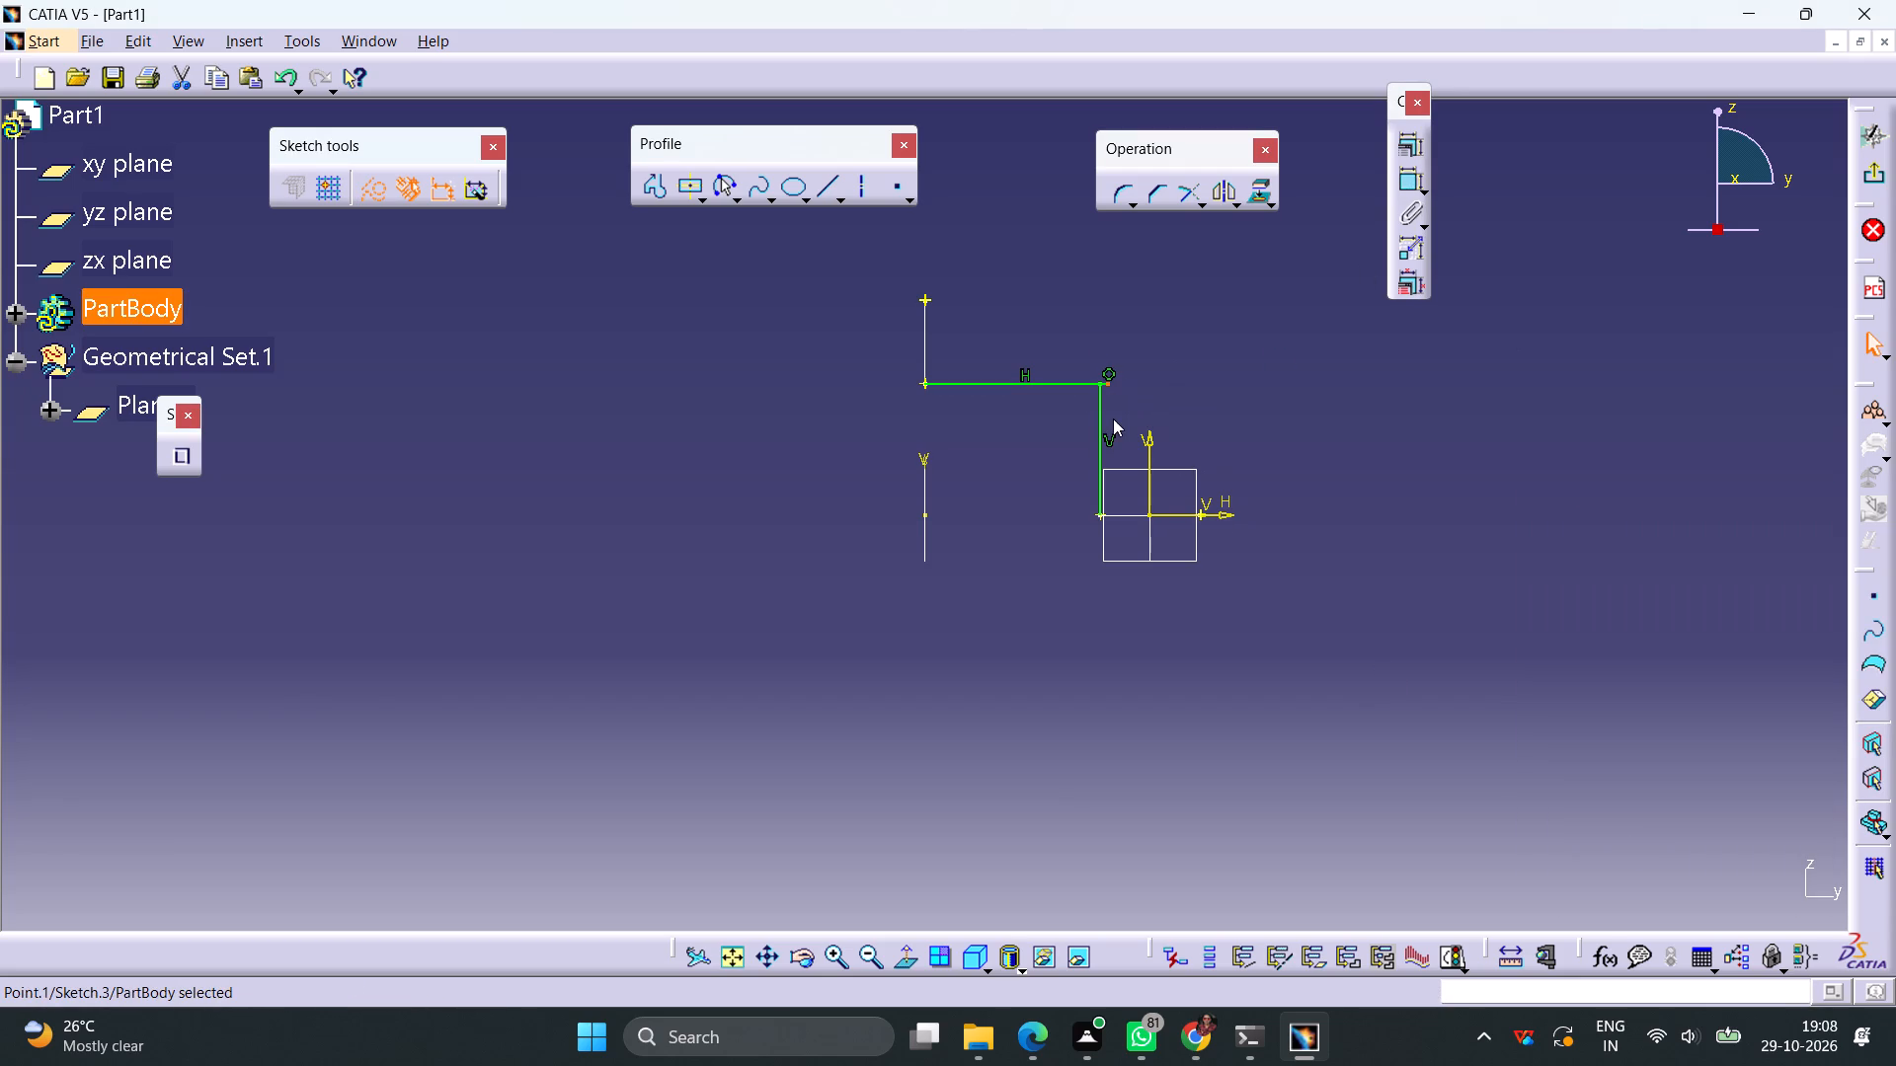
ctrl+click(1101, 419)
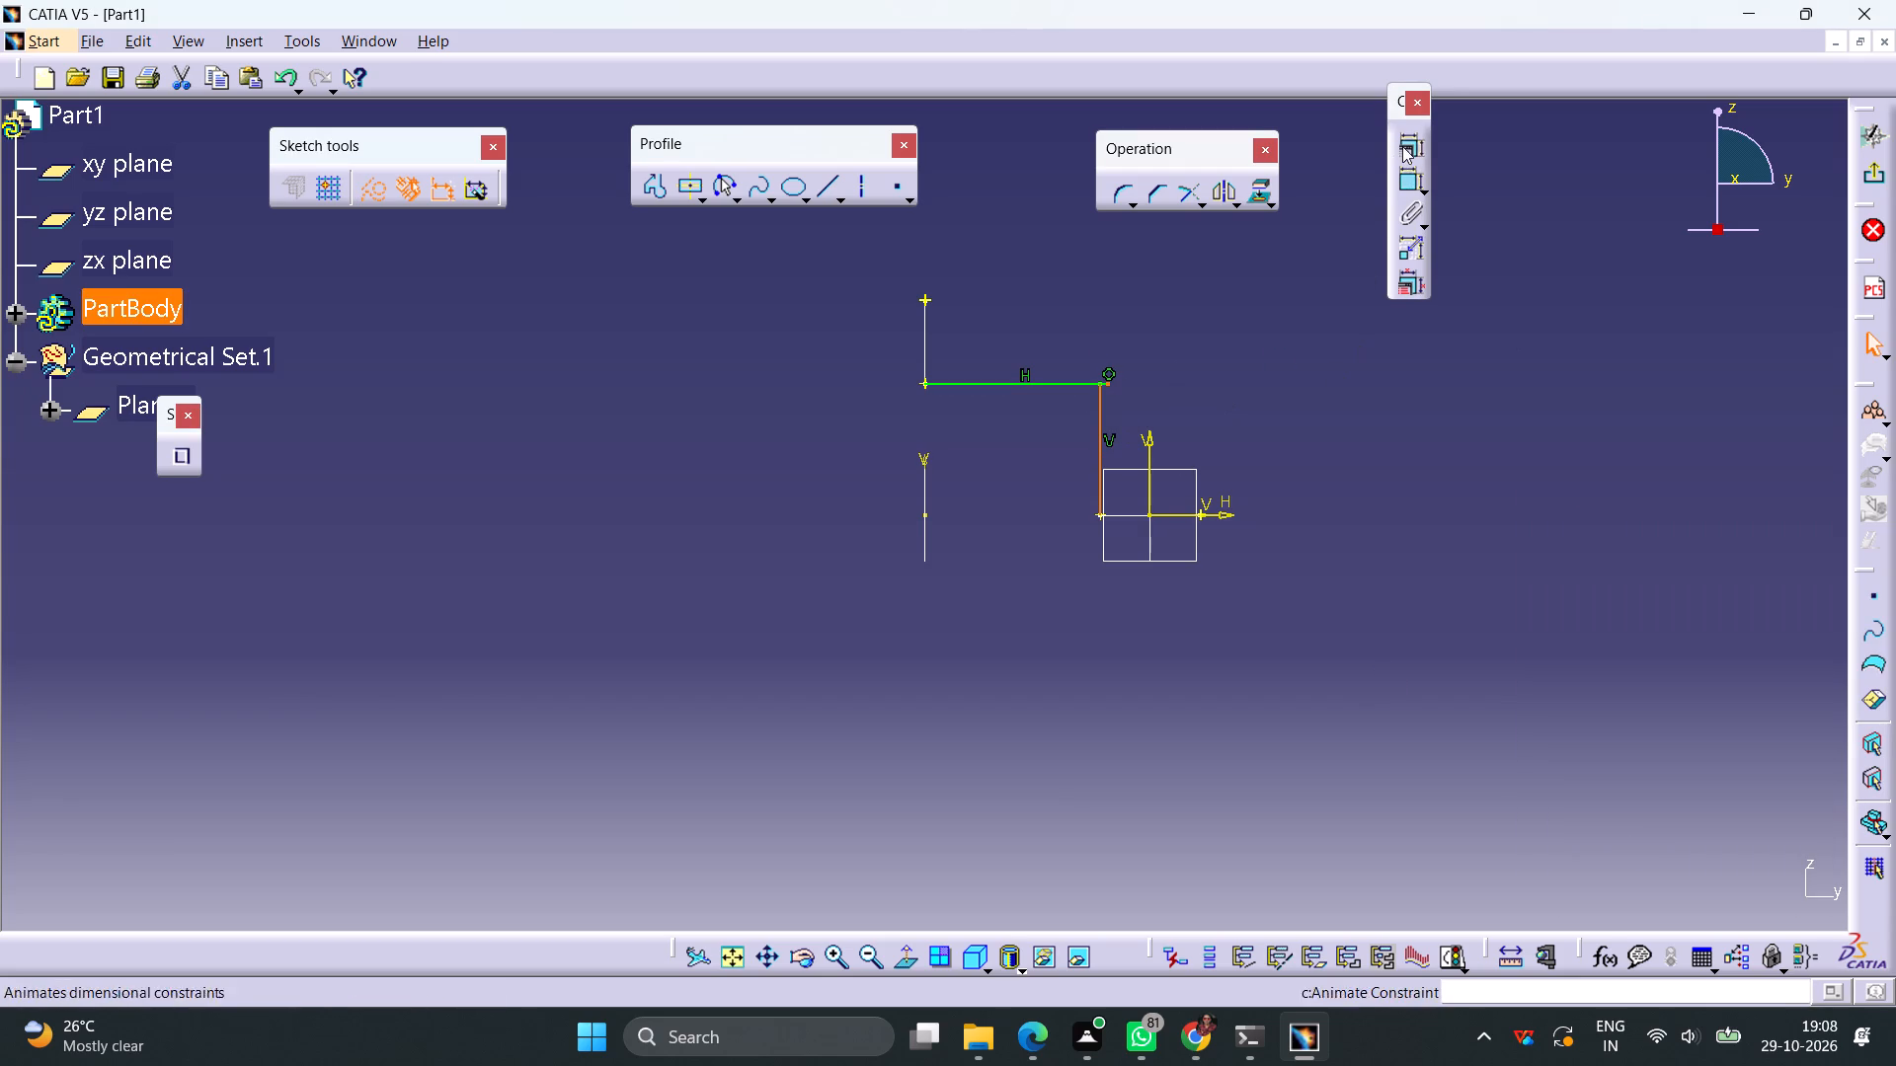
click(1402, 146)
click(1753, 546)
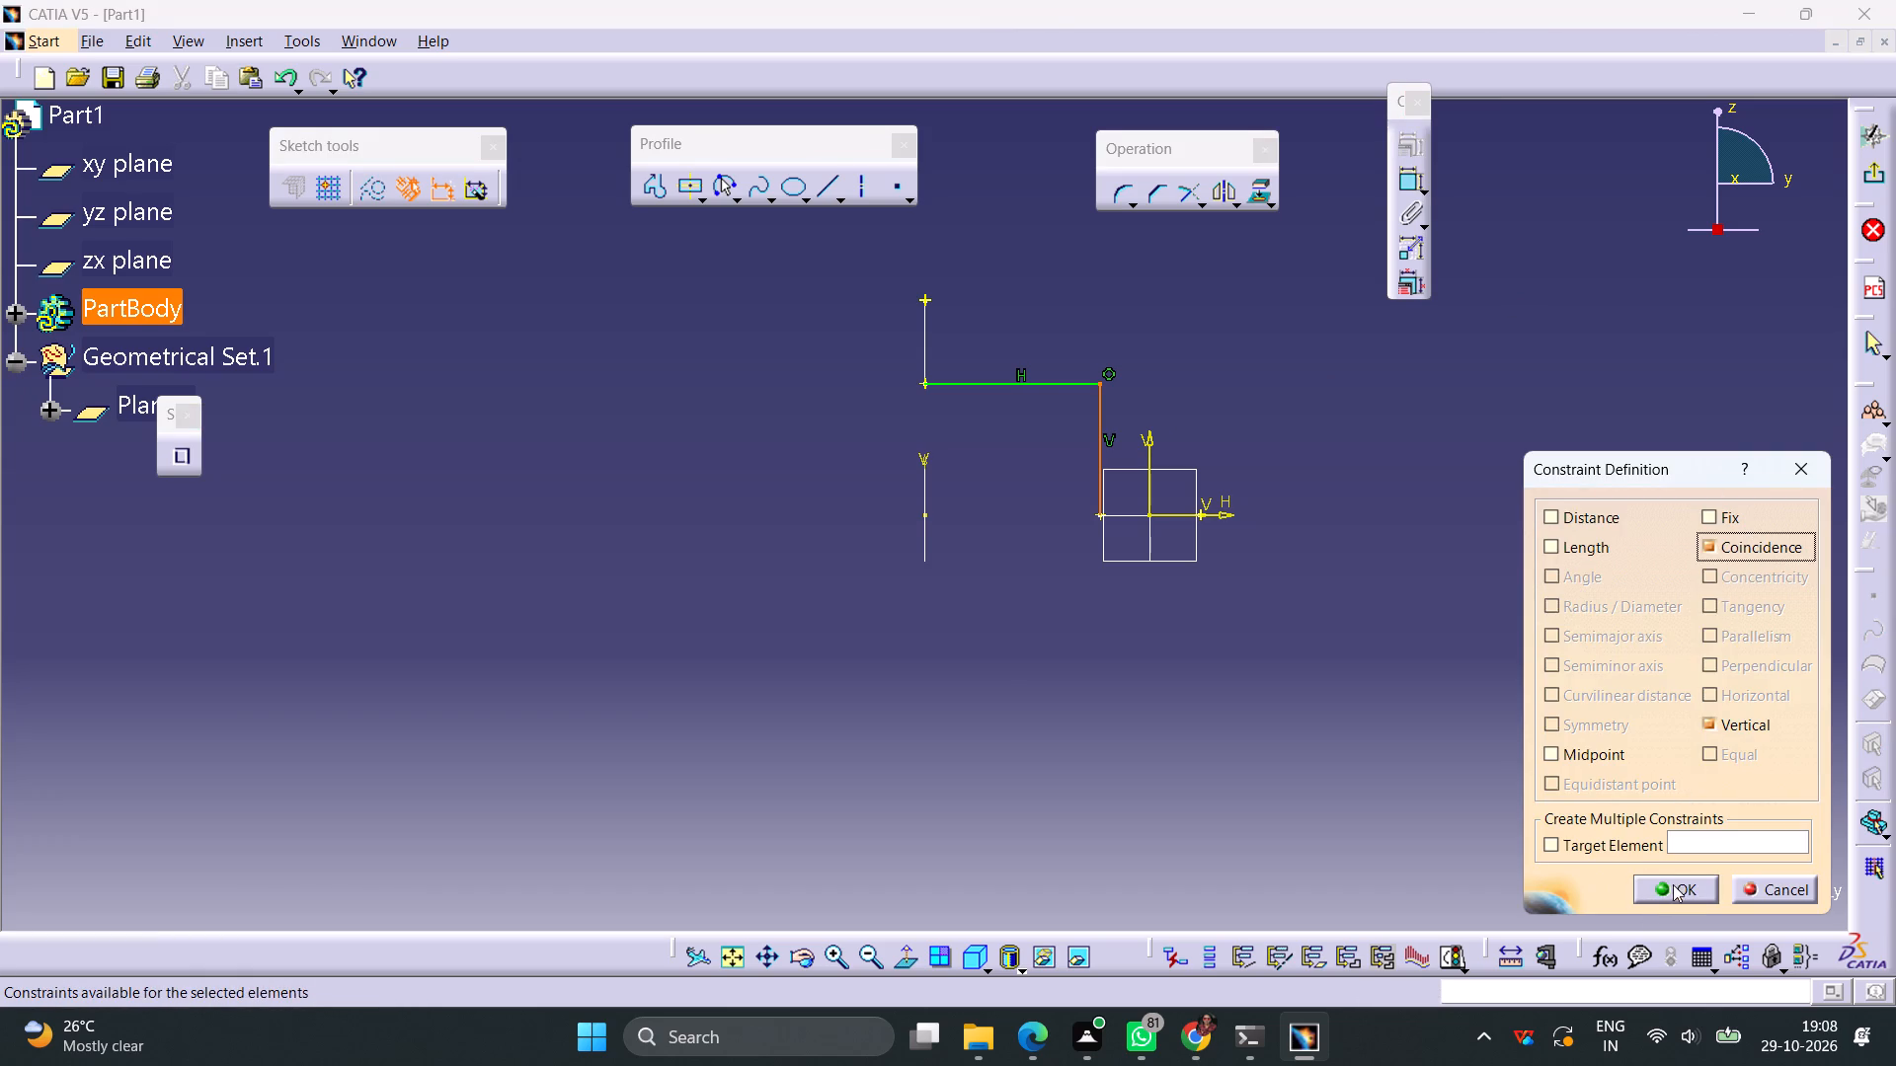
click(1673, 884)
Round the corner between the inner horizontal and vertical lines and set its radius to 33 mm.
click(1115, 207)
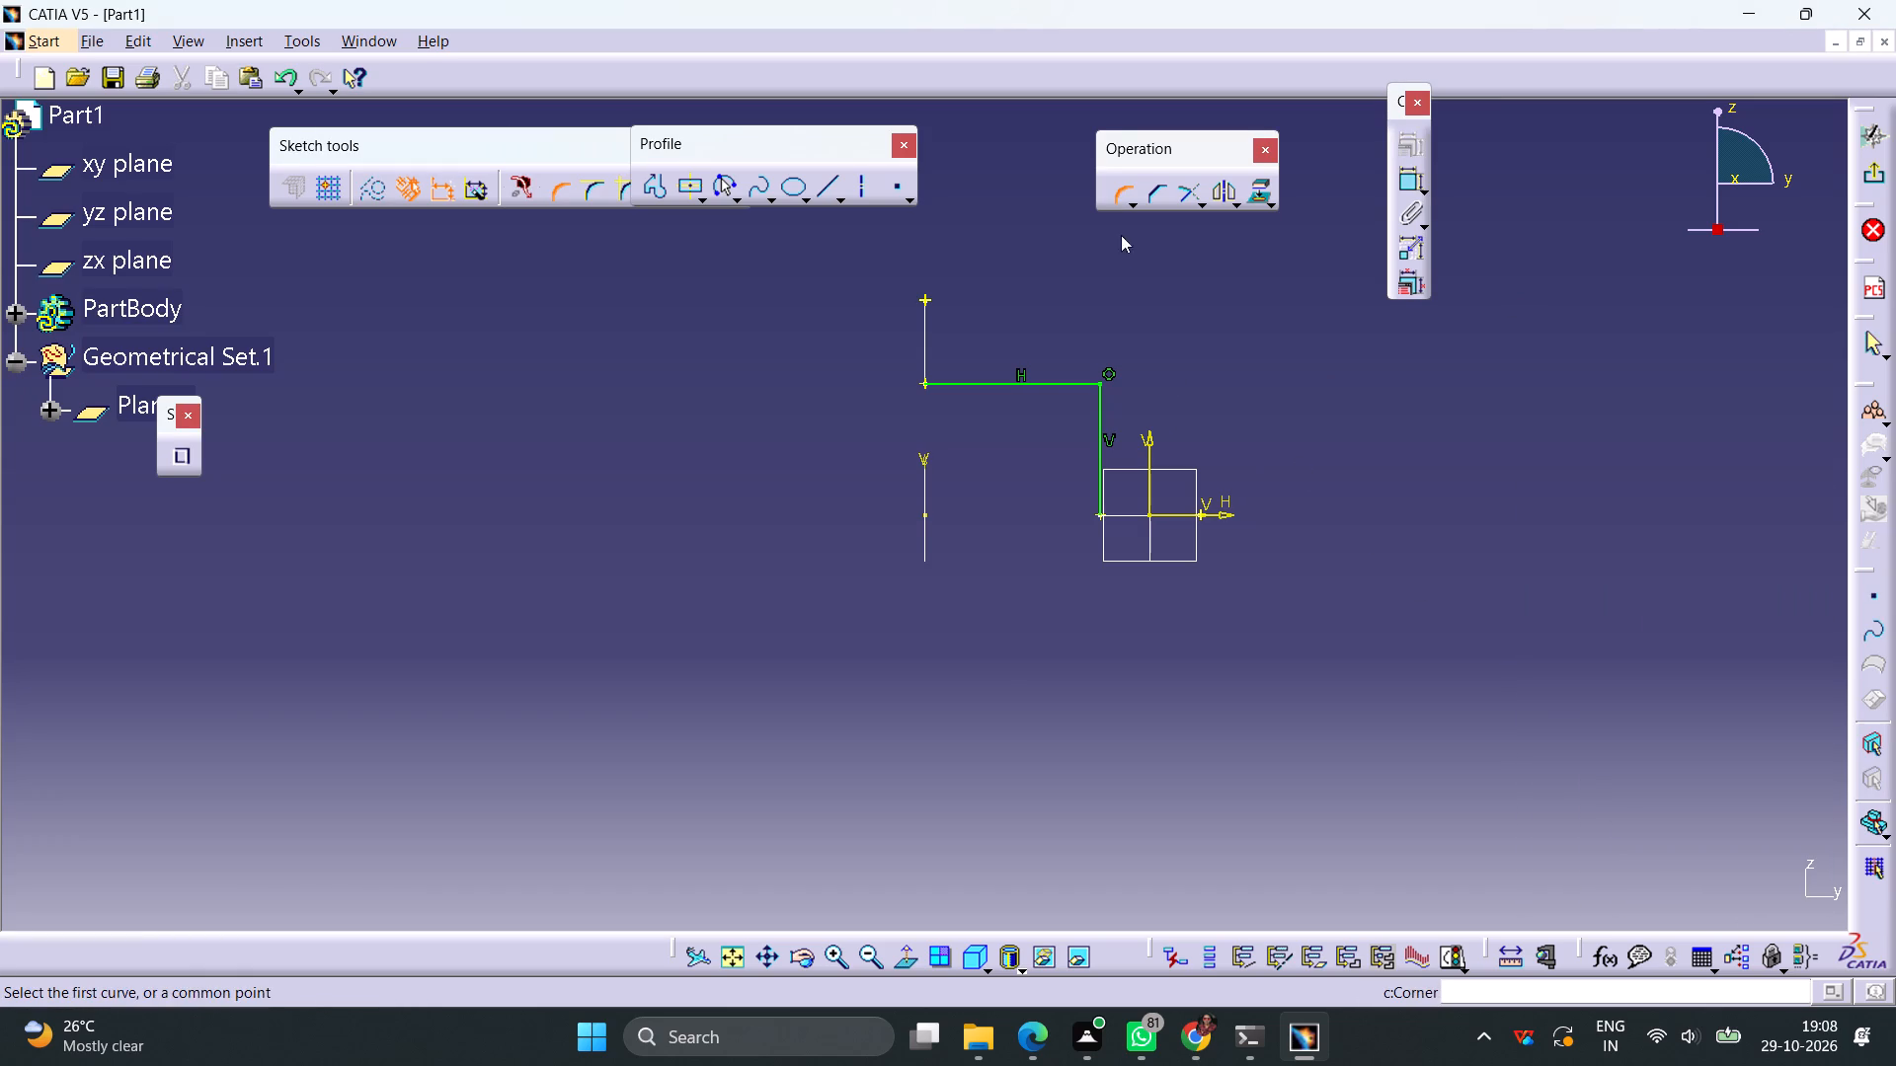
click(1100, 405)
click(1074, 384)
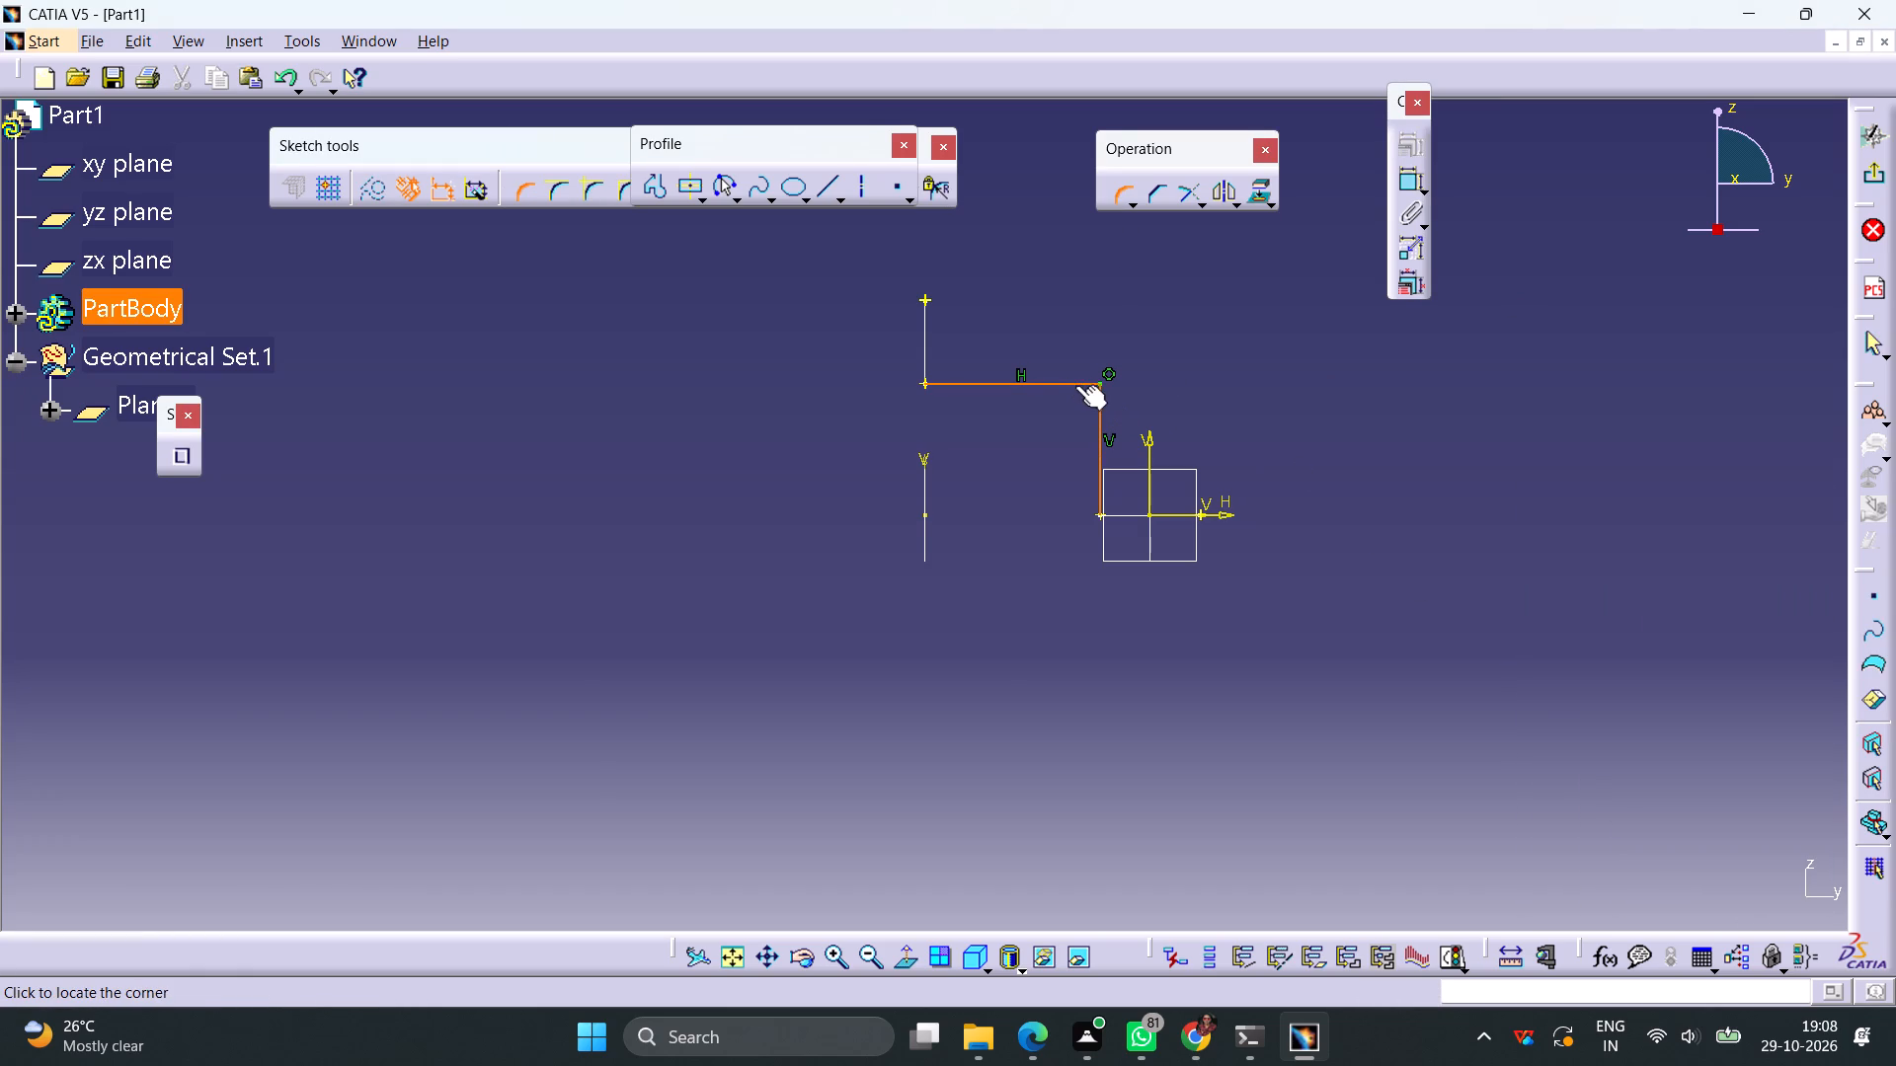
click(1044, 404)
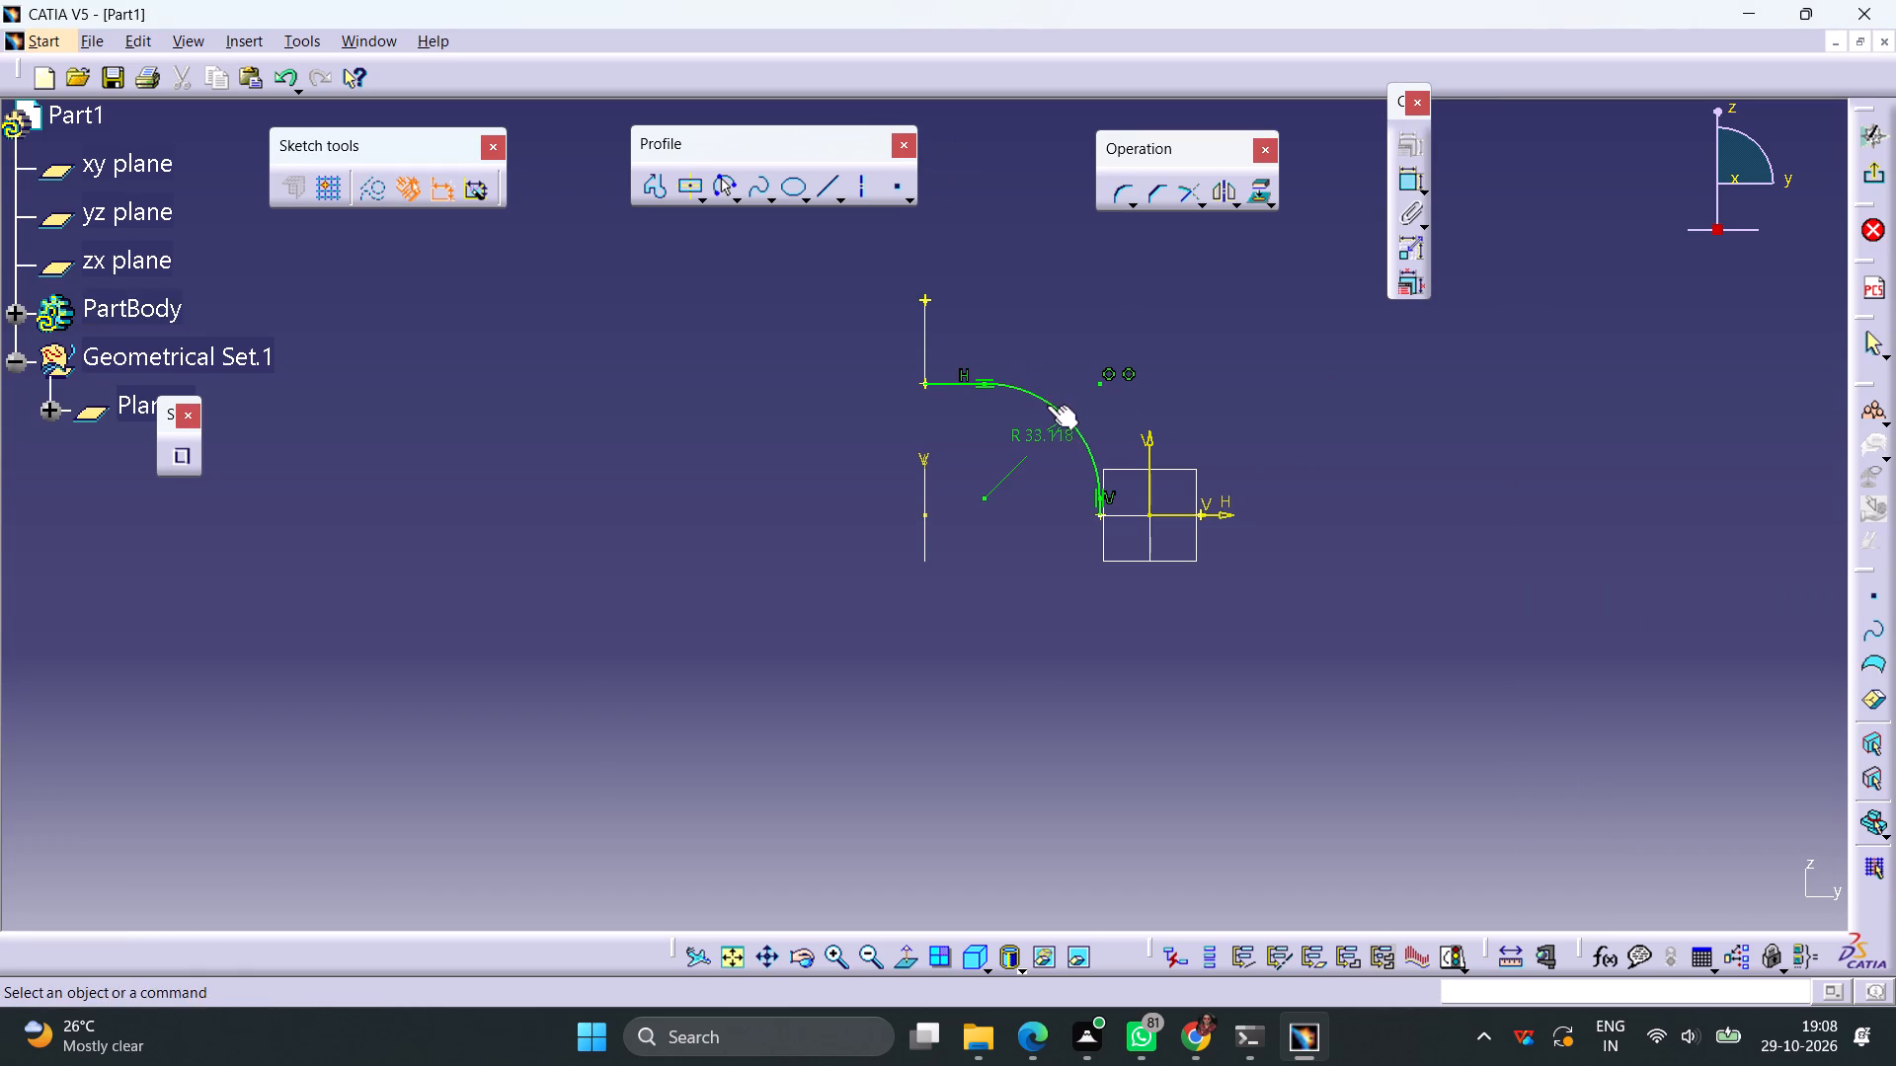
double_click(1048, 434)
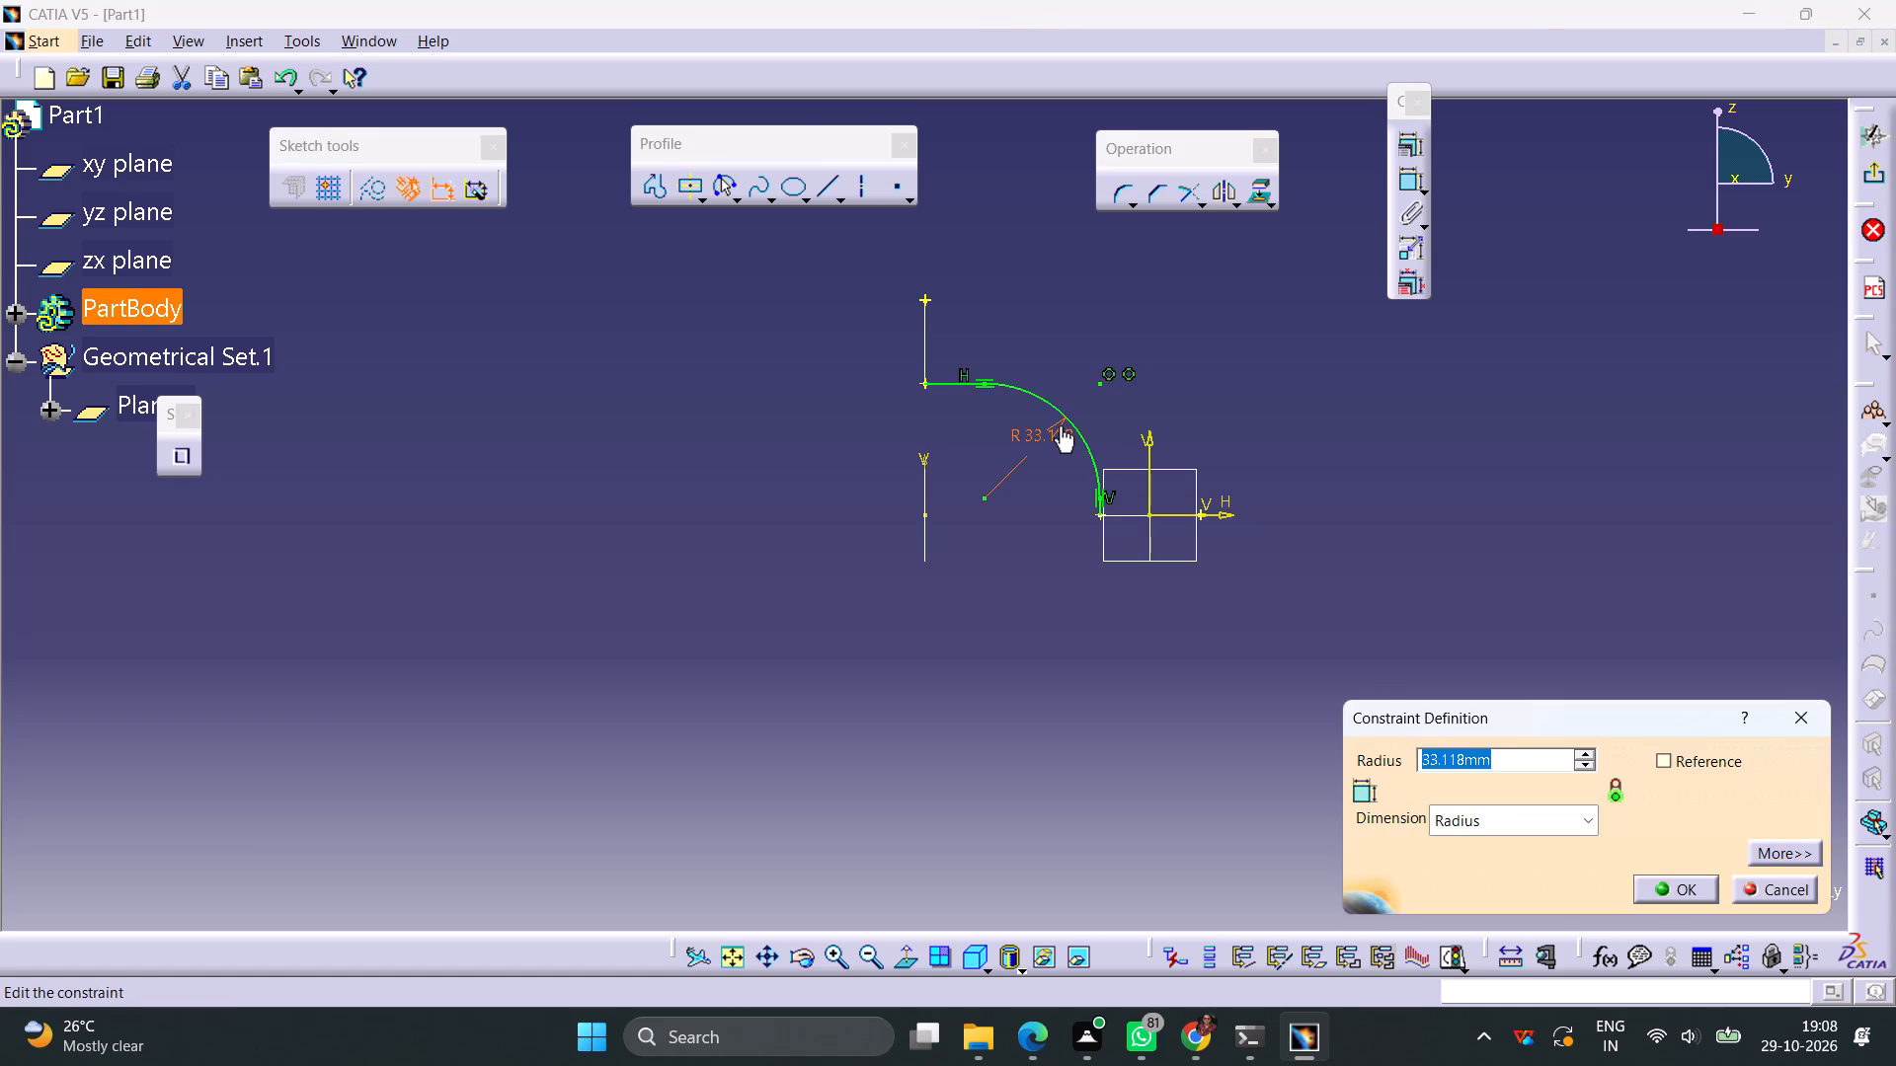
text(33)
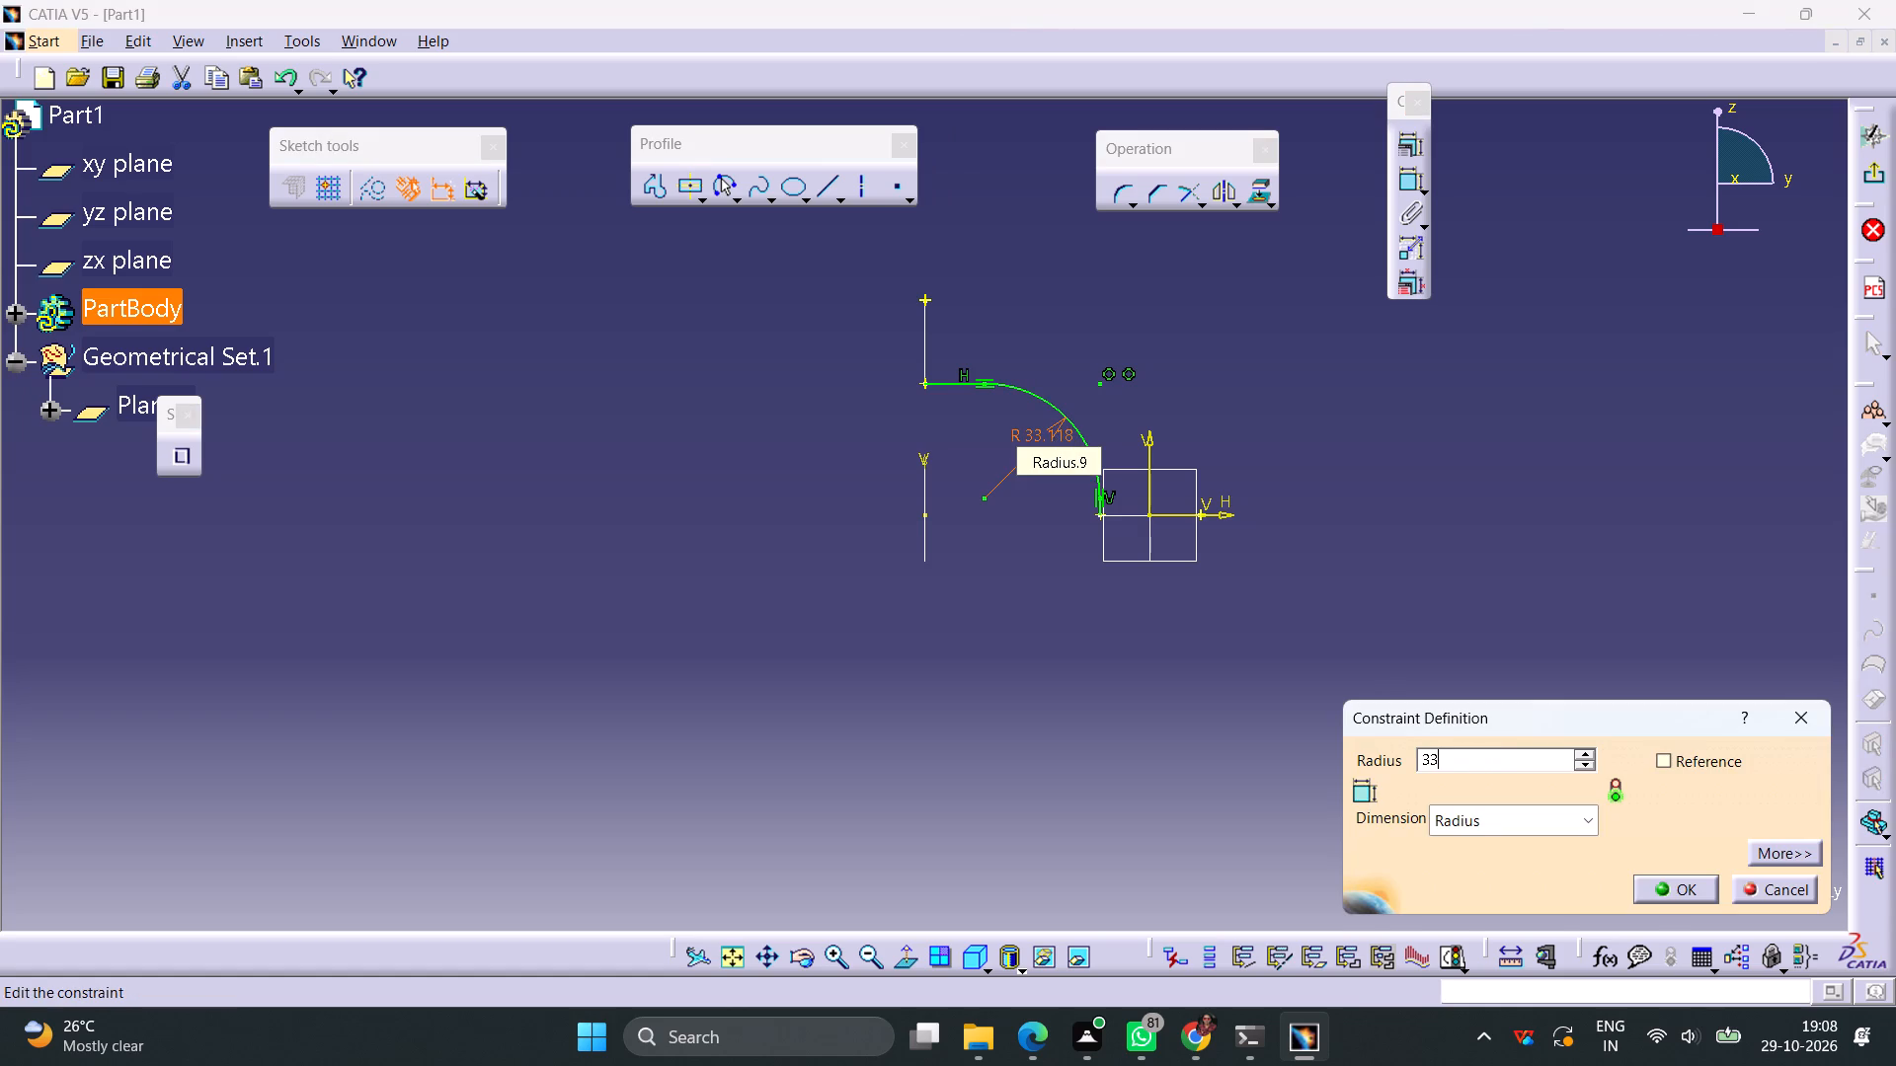
key(Return)
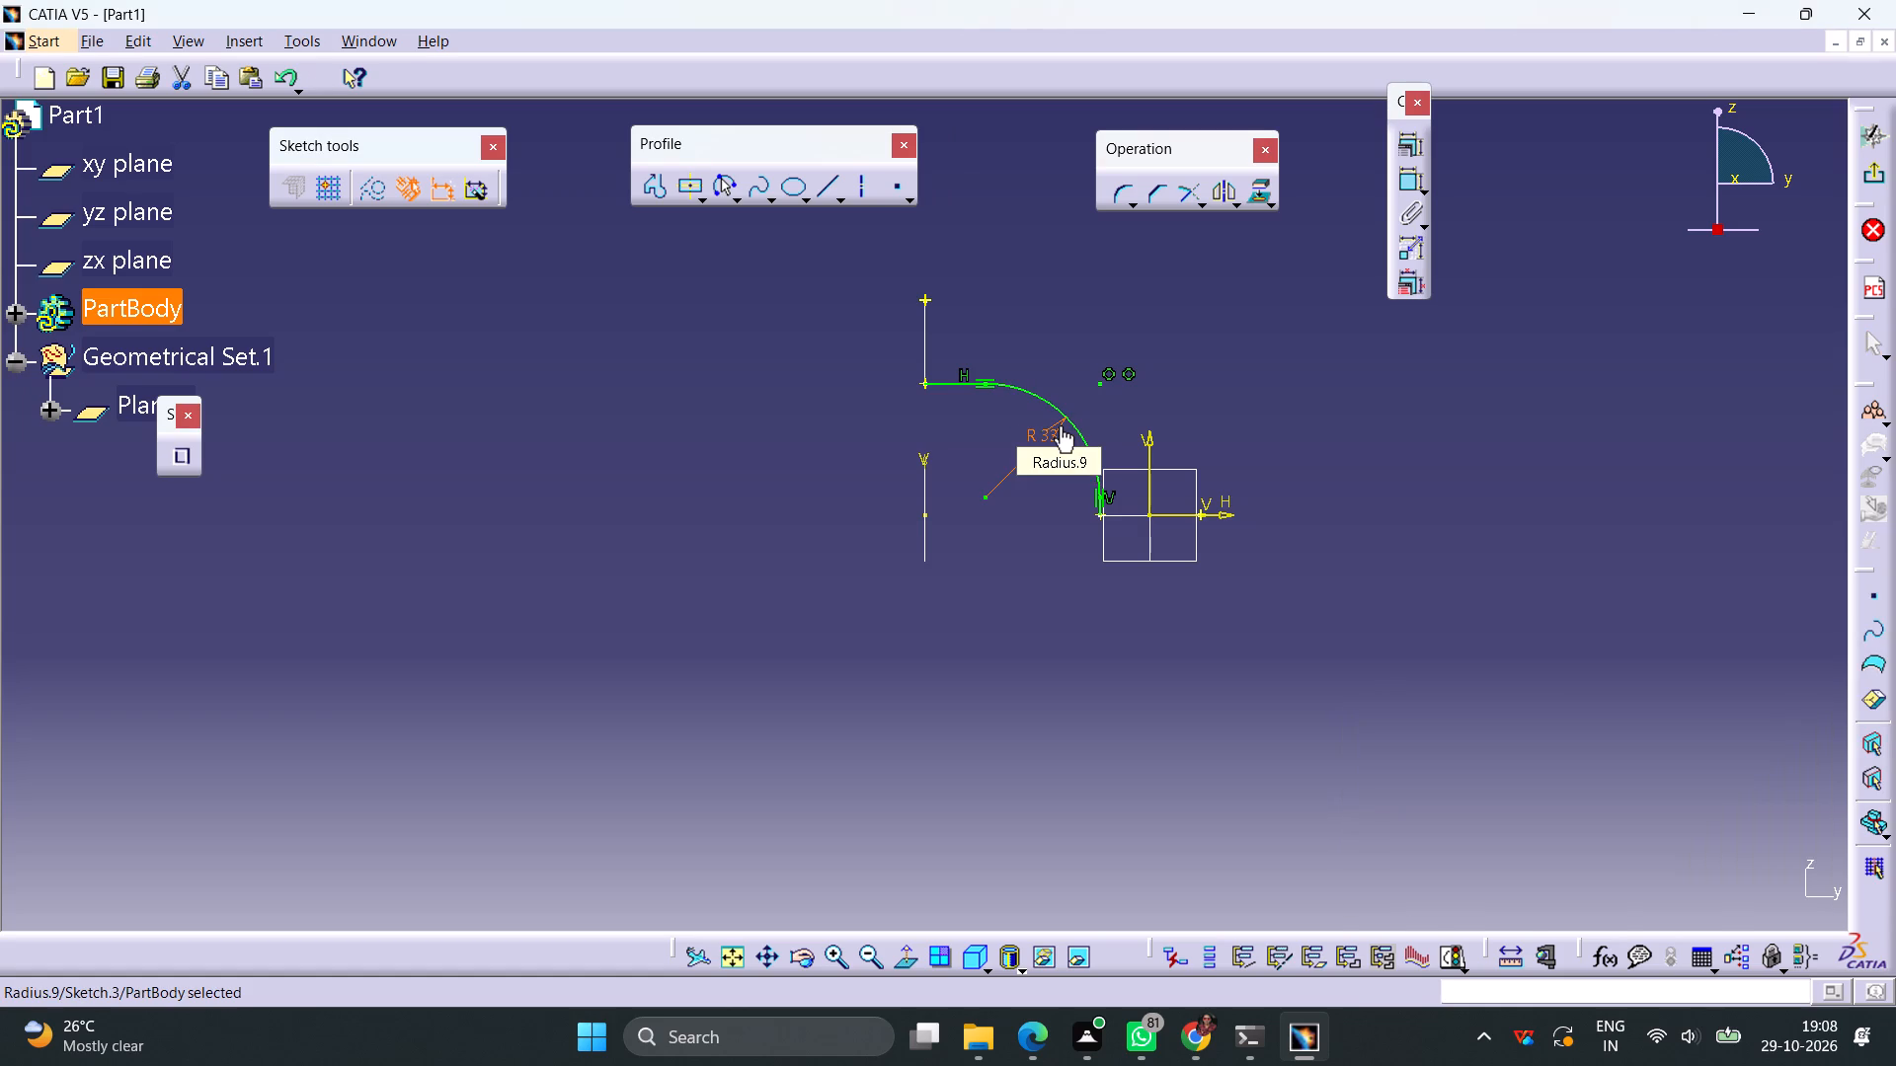
click(1290, 449)
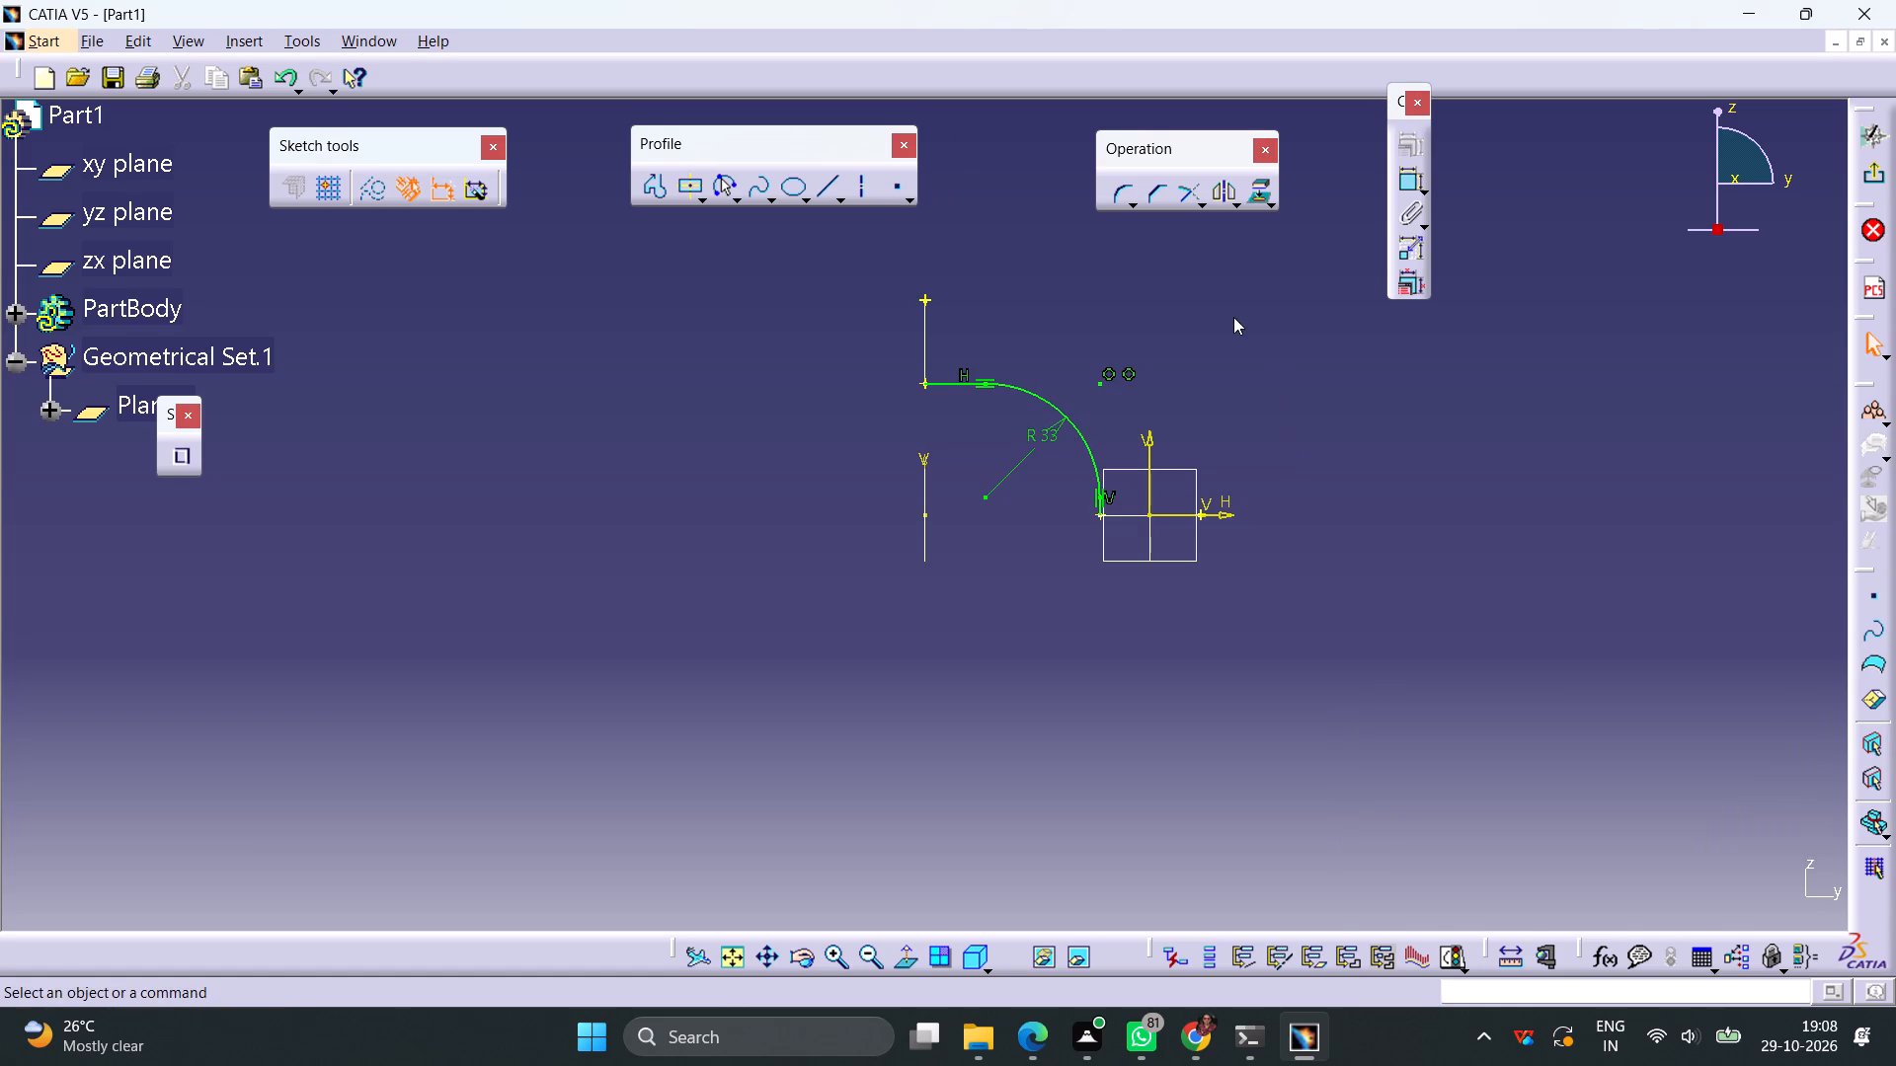
Draw an about 92 mm horizontal line from the upper profile's top projected point and a vertical line from the base profile's far projected point, crossing it.
click(827, 187)
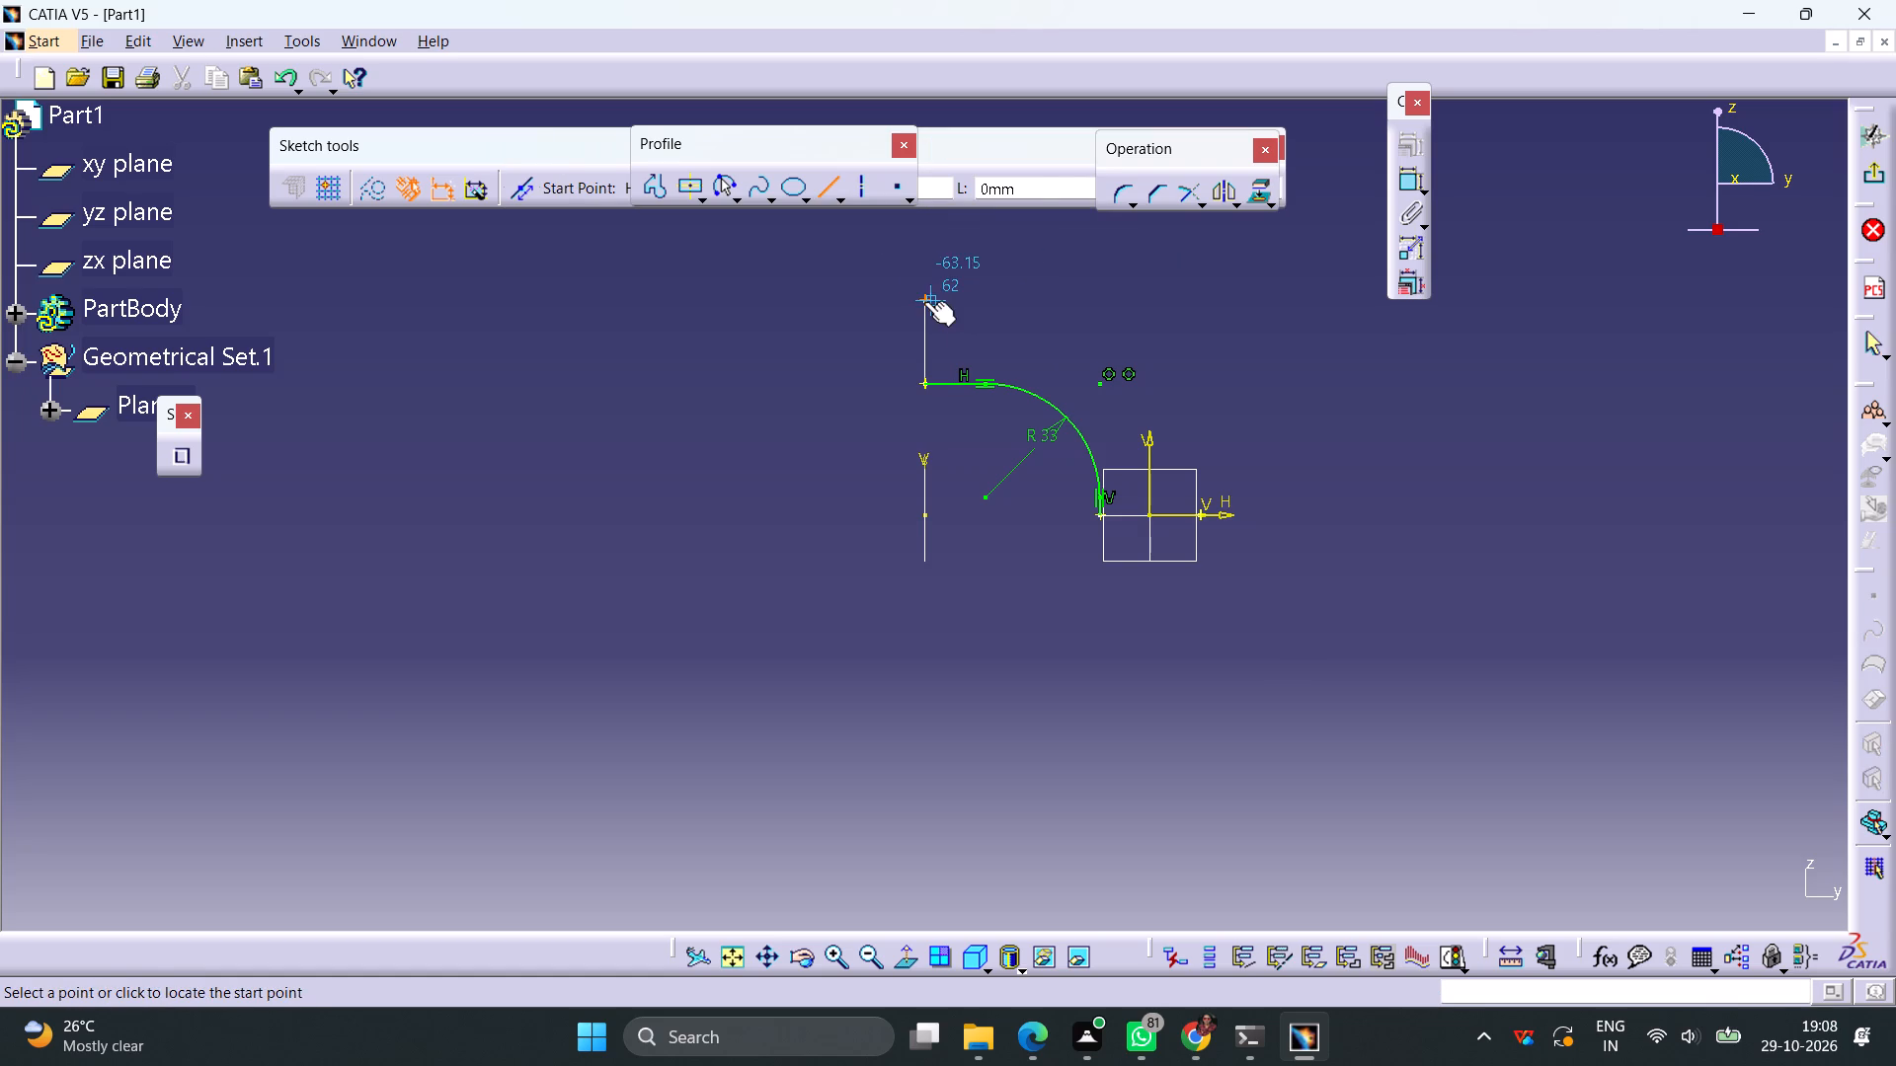
click(921, 303)
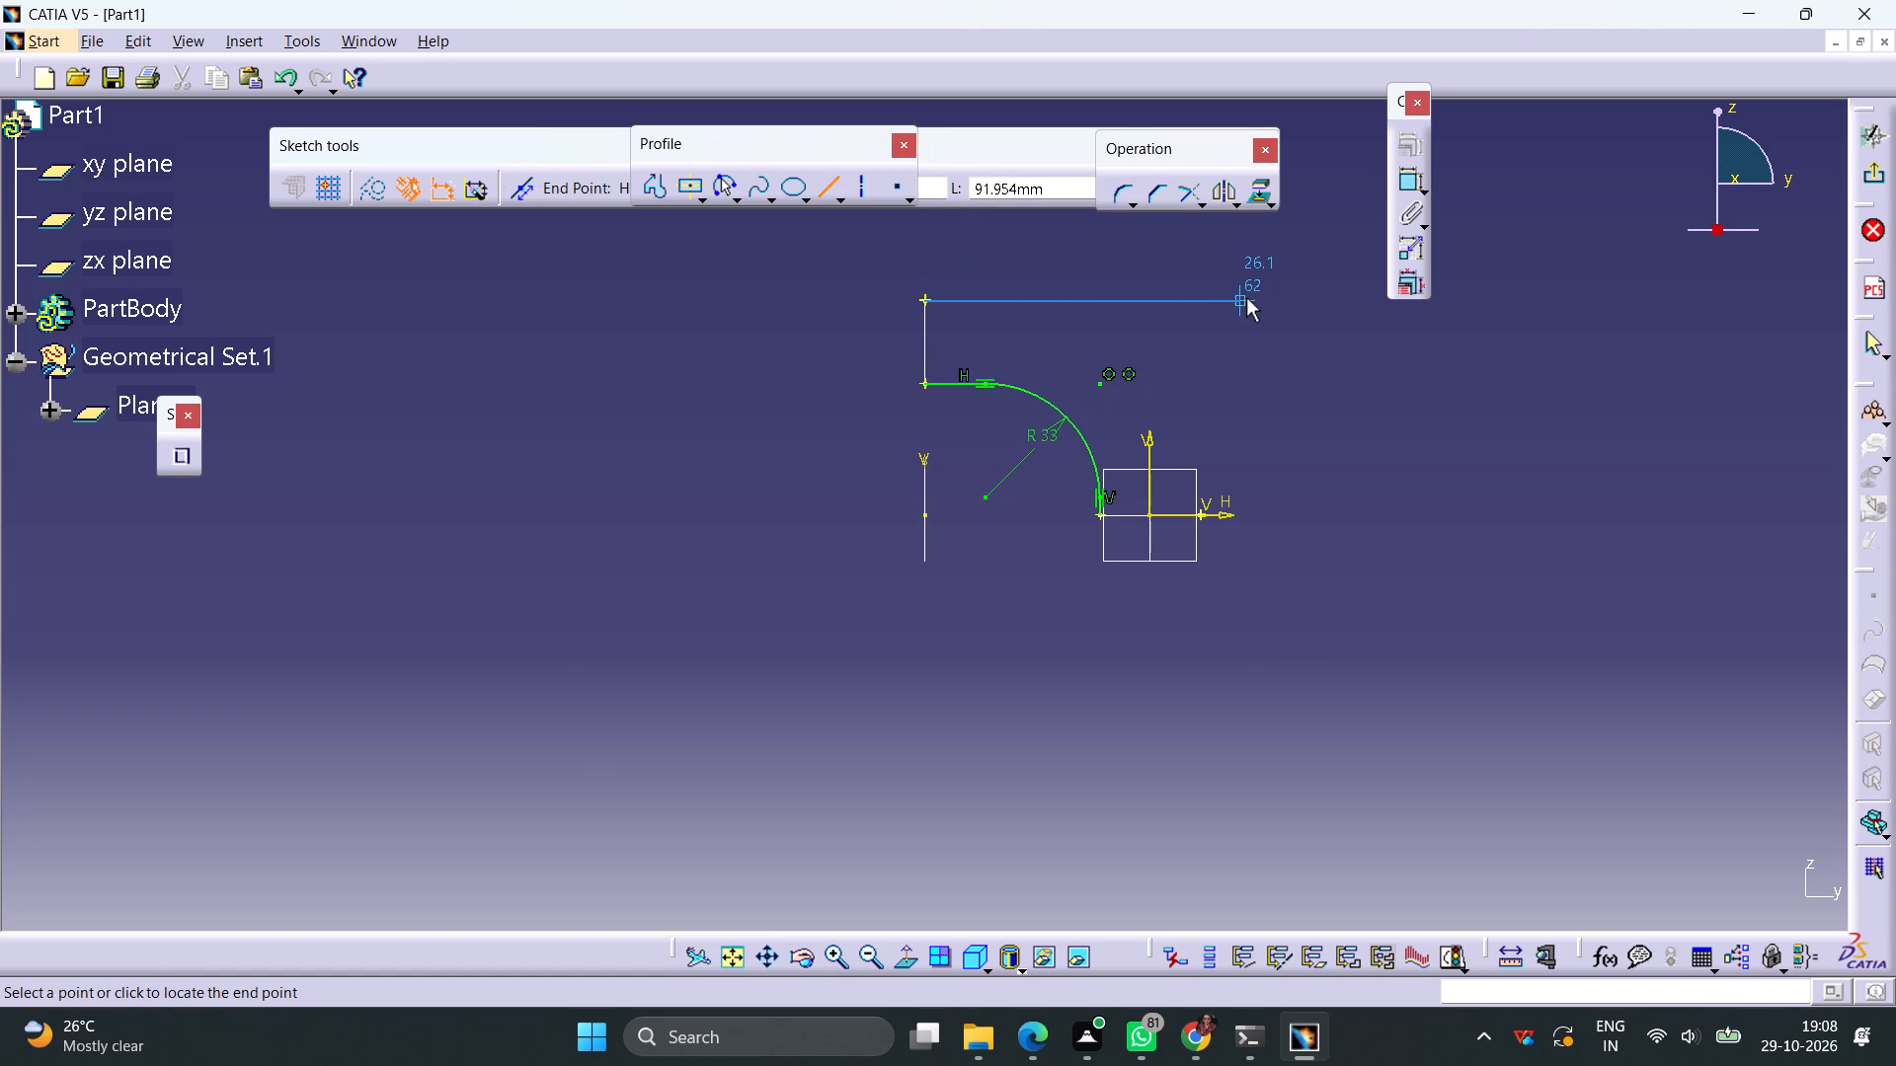
click(1246, 298)
click(823, 195)
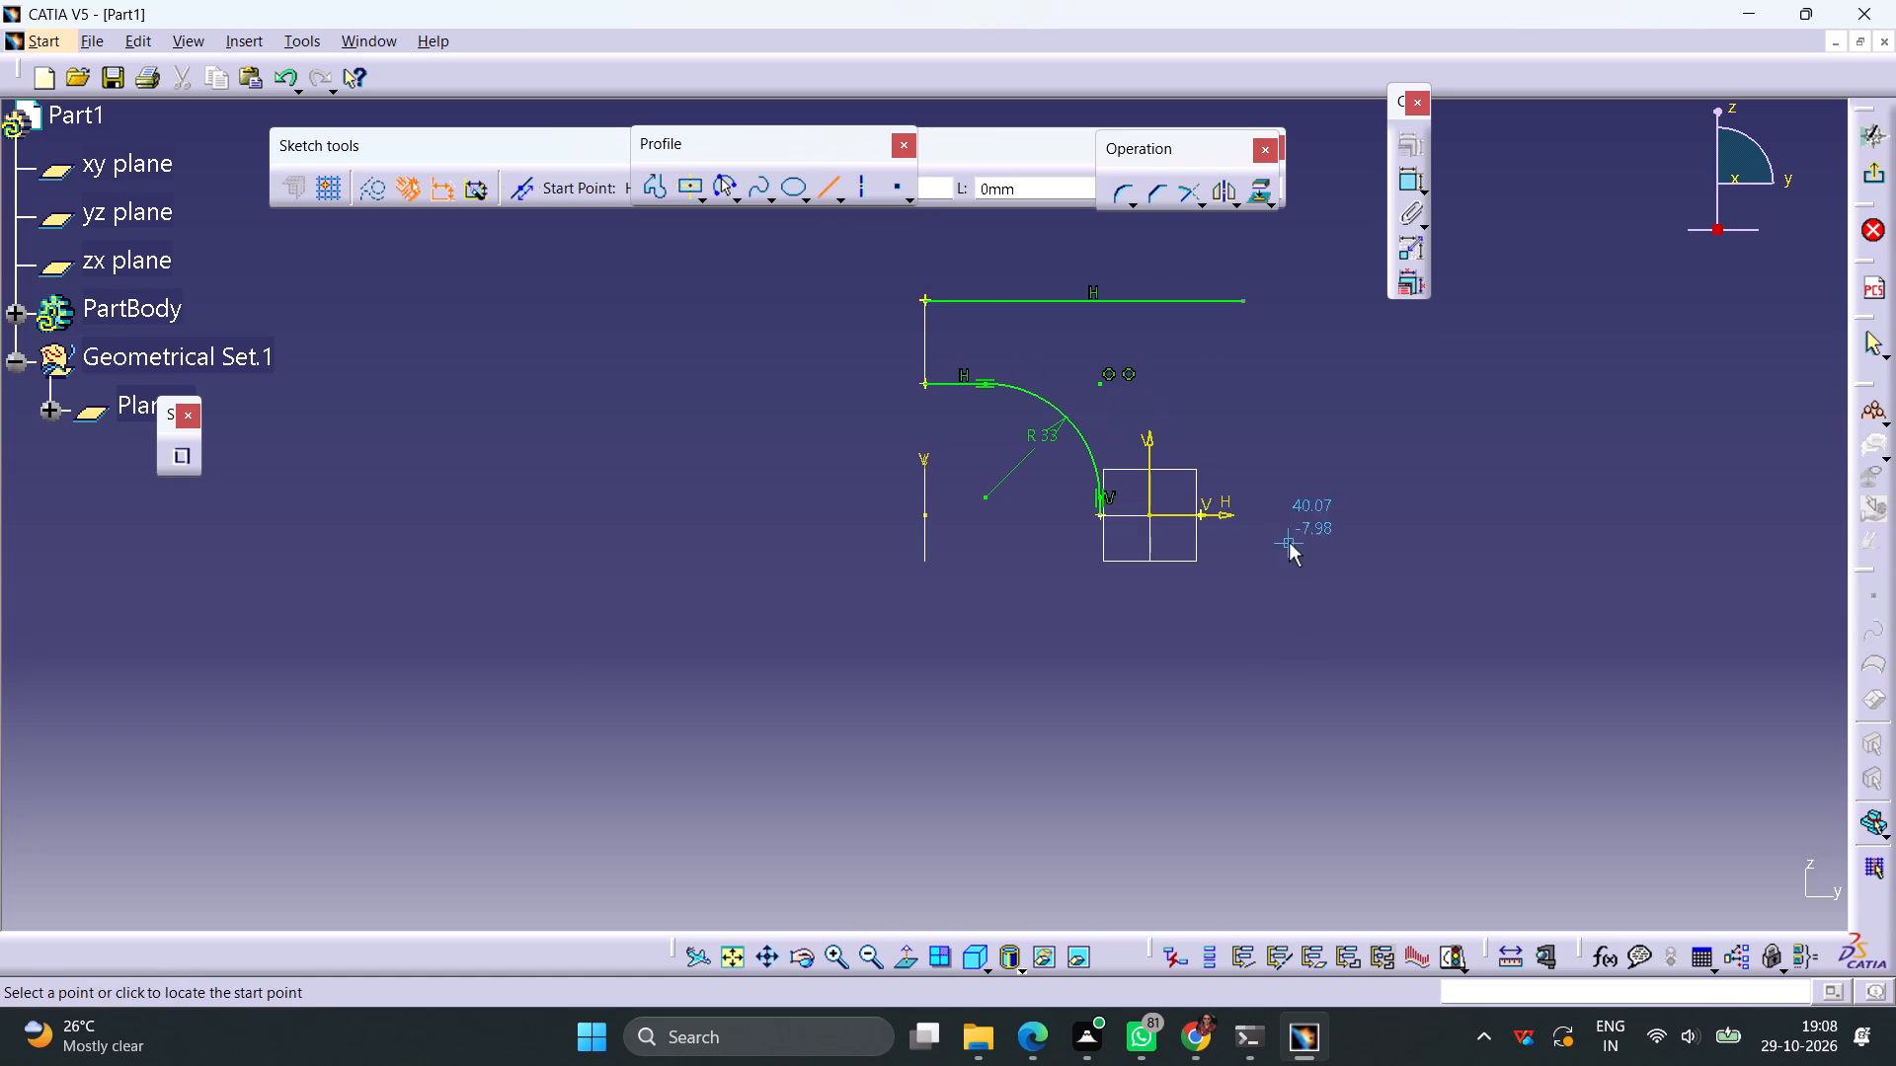
click(1202, 516)
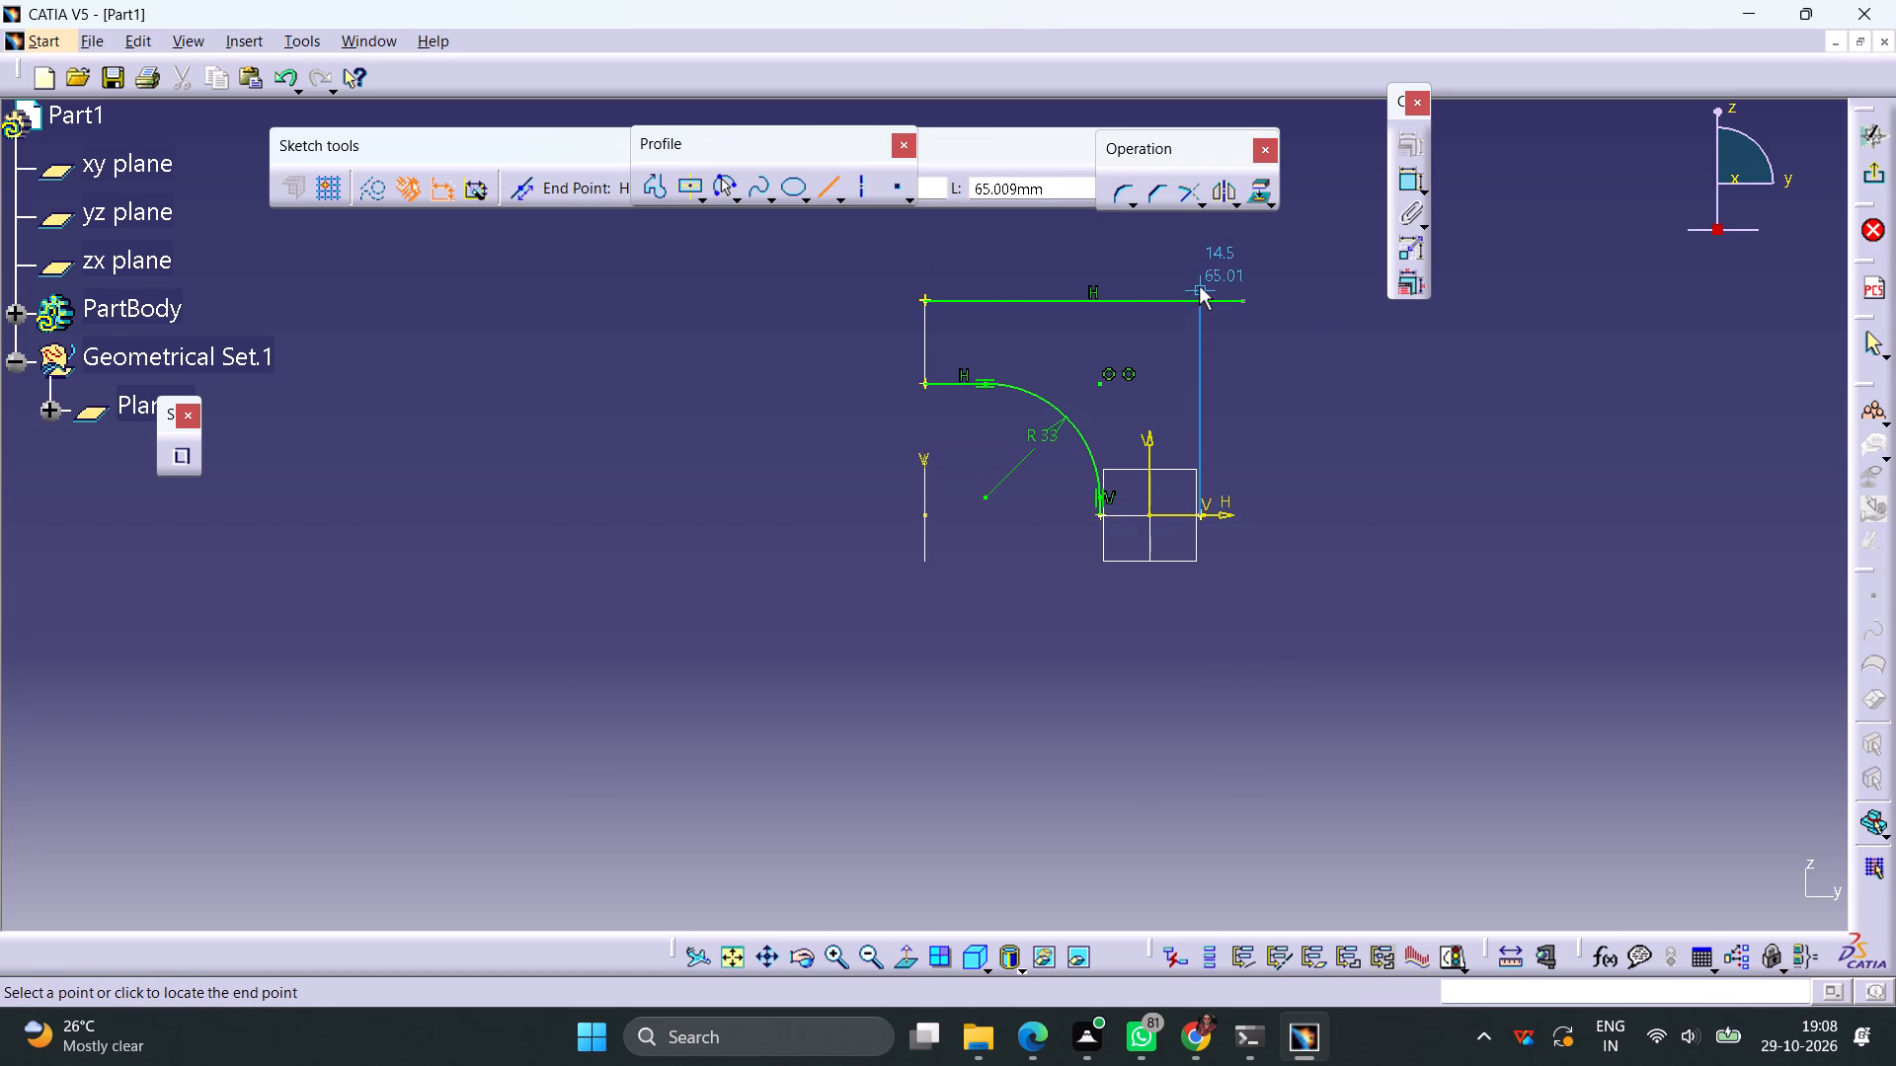
click(1199, 265)
click(1320, 320)
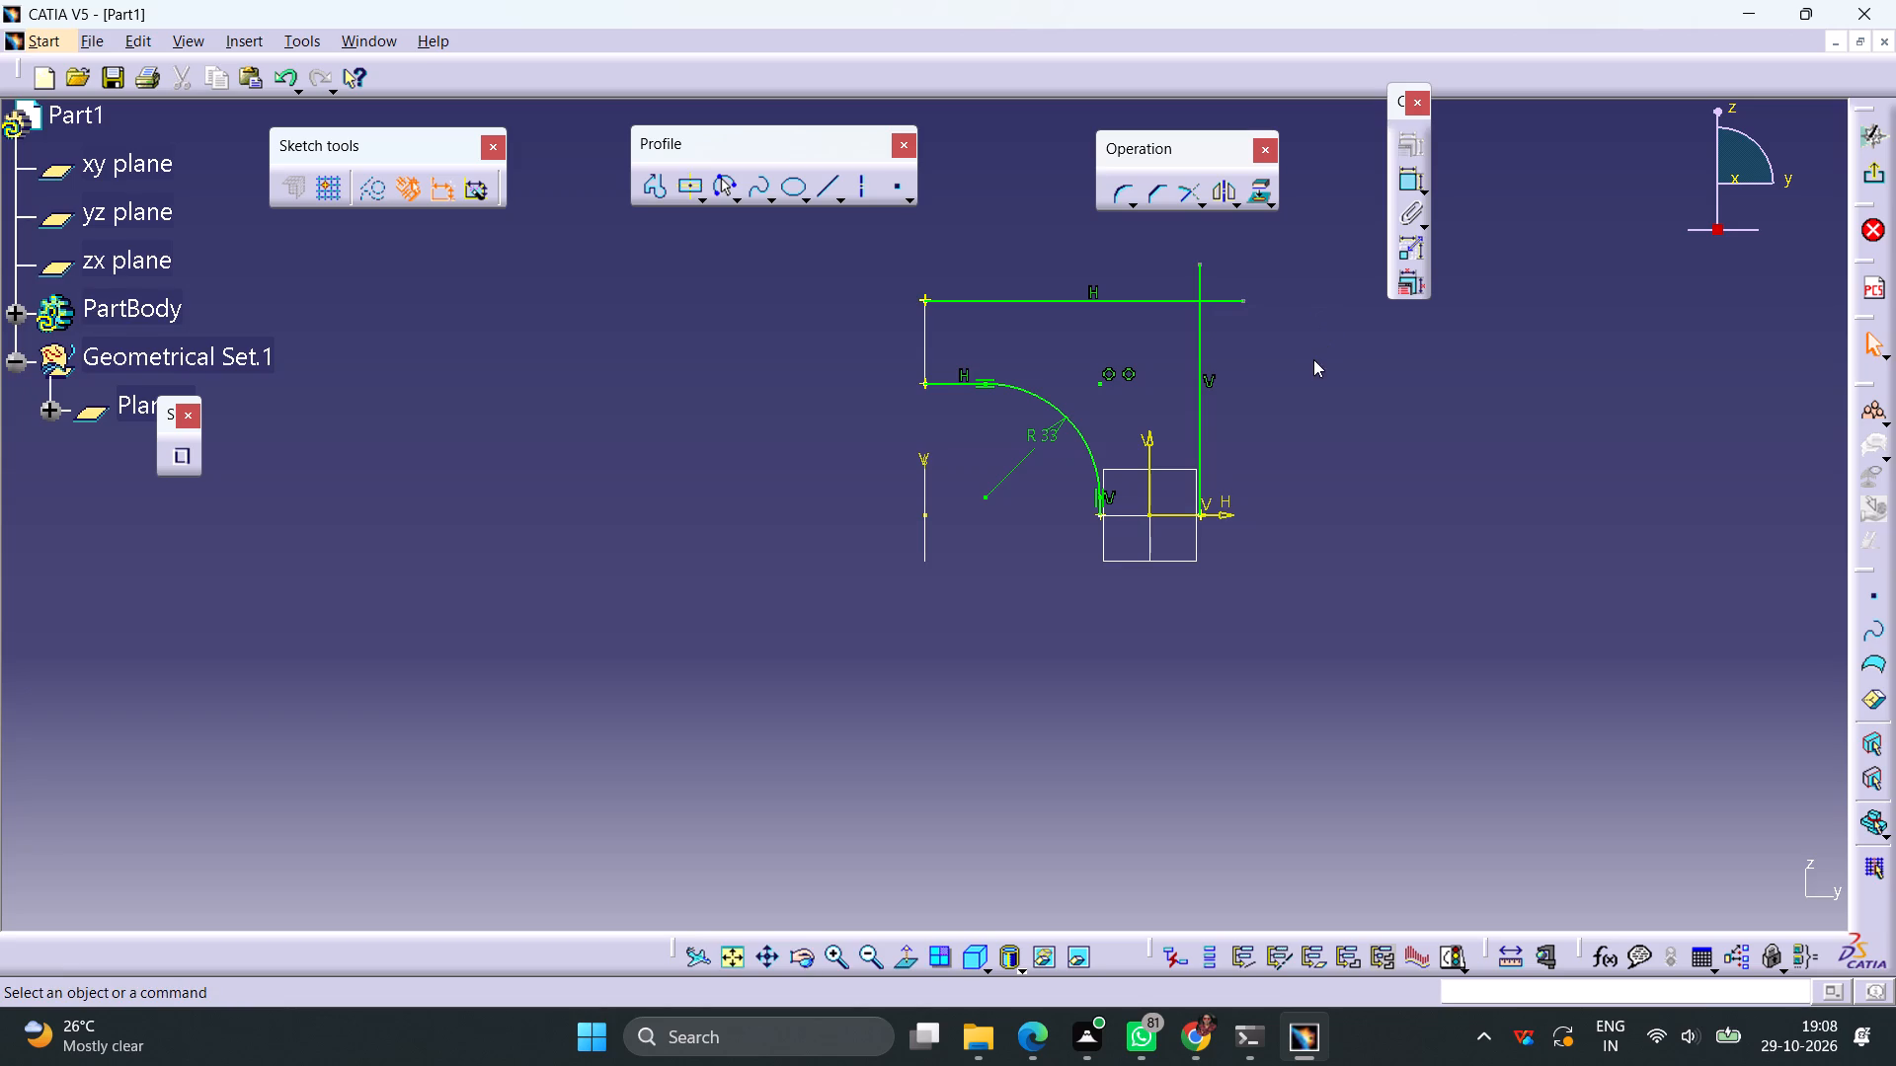
Quick-trim the overhanging ends of the outer vertical and horizontal lines at their intersection.
click(1200, 201)
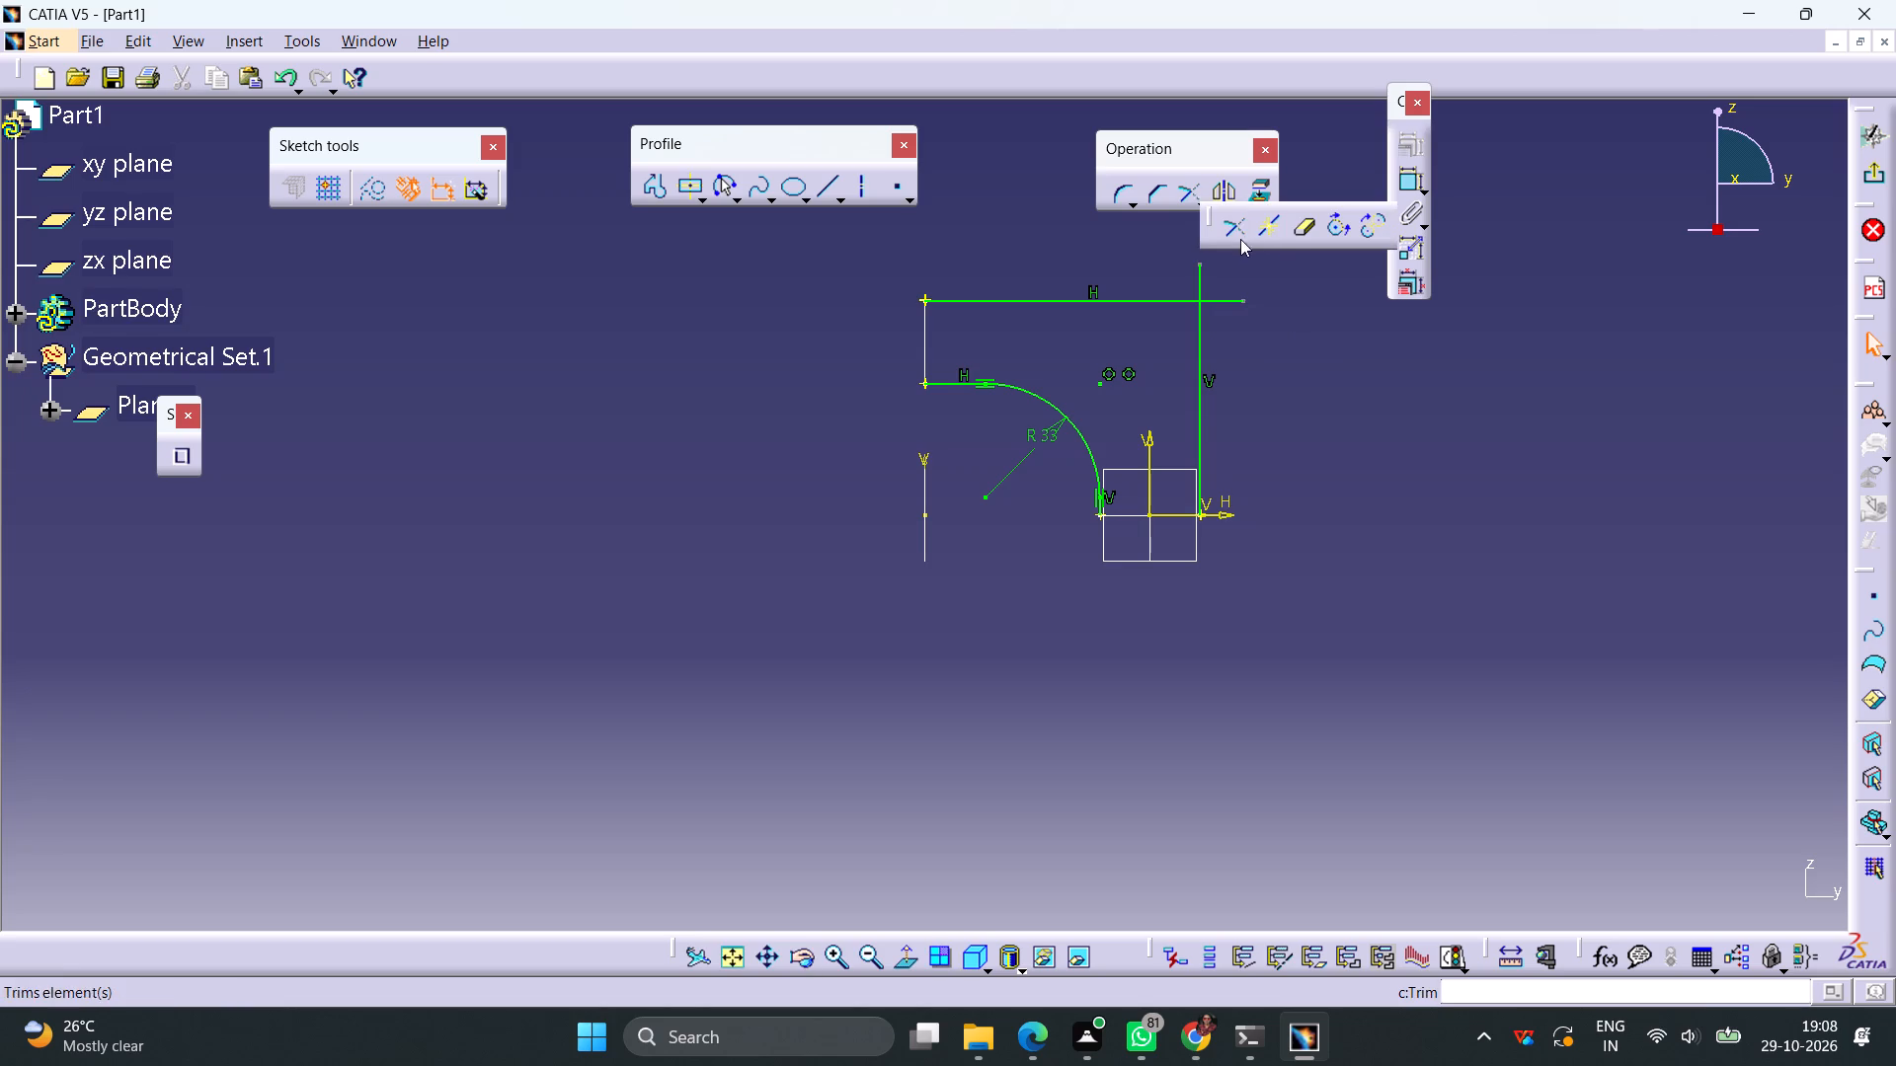
click(1298, 226)
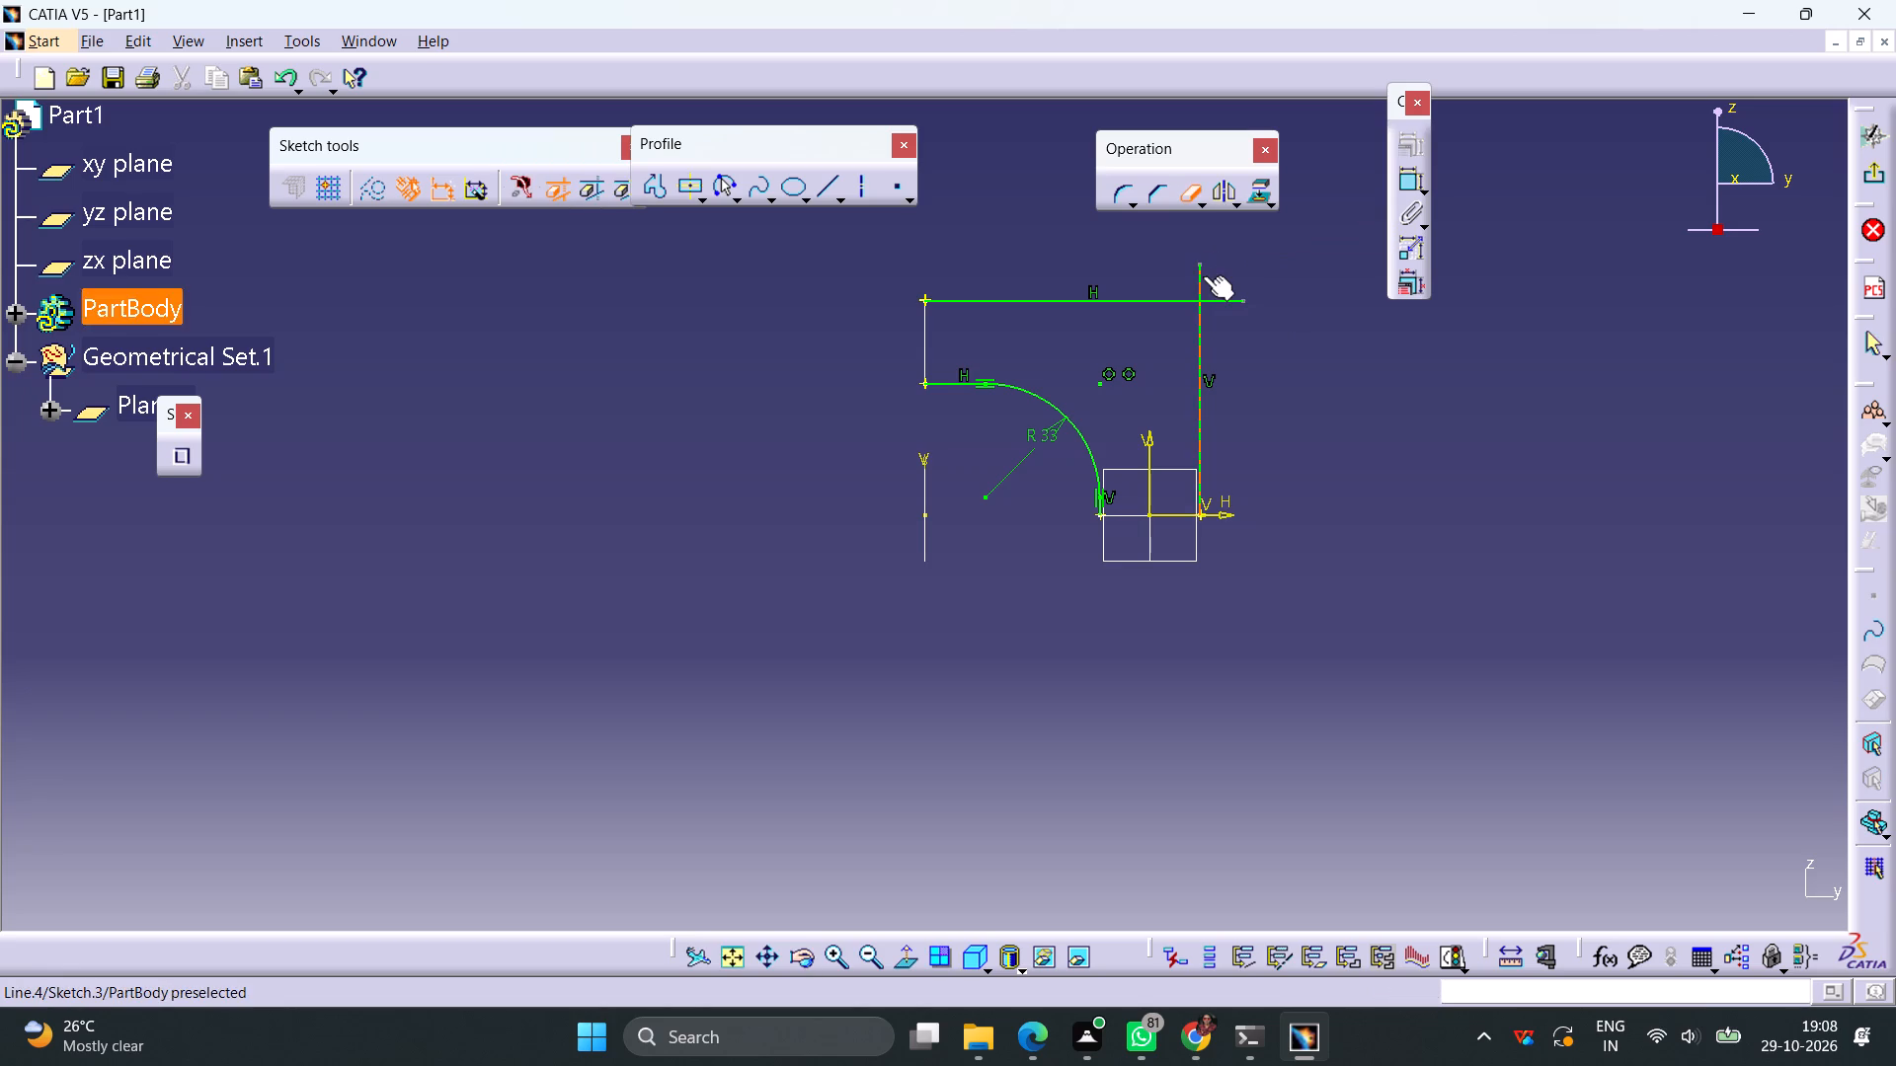
click(1203, 275)
click(1188, 190)
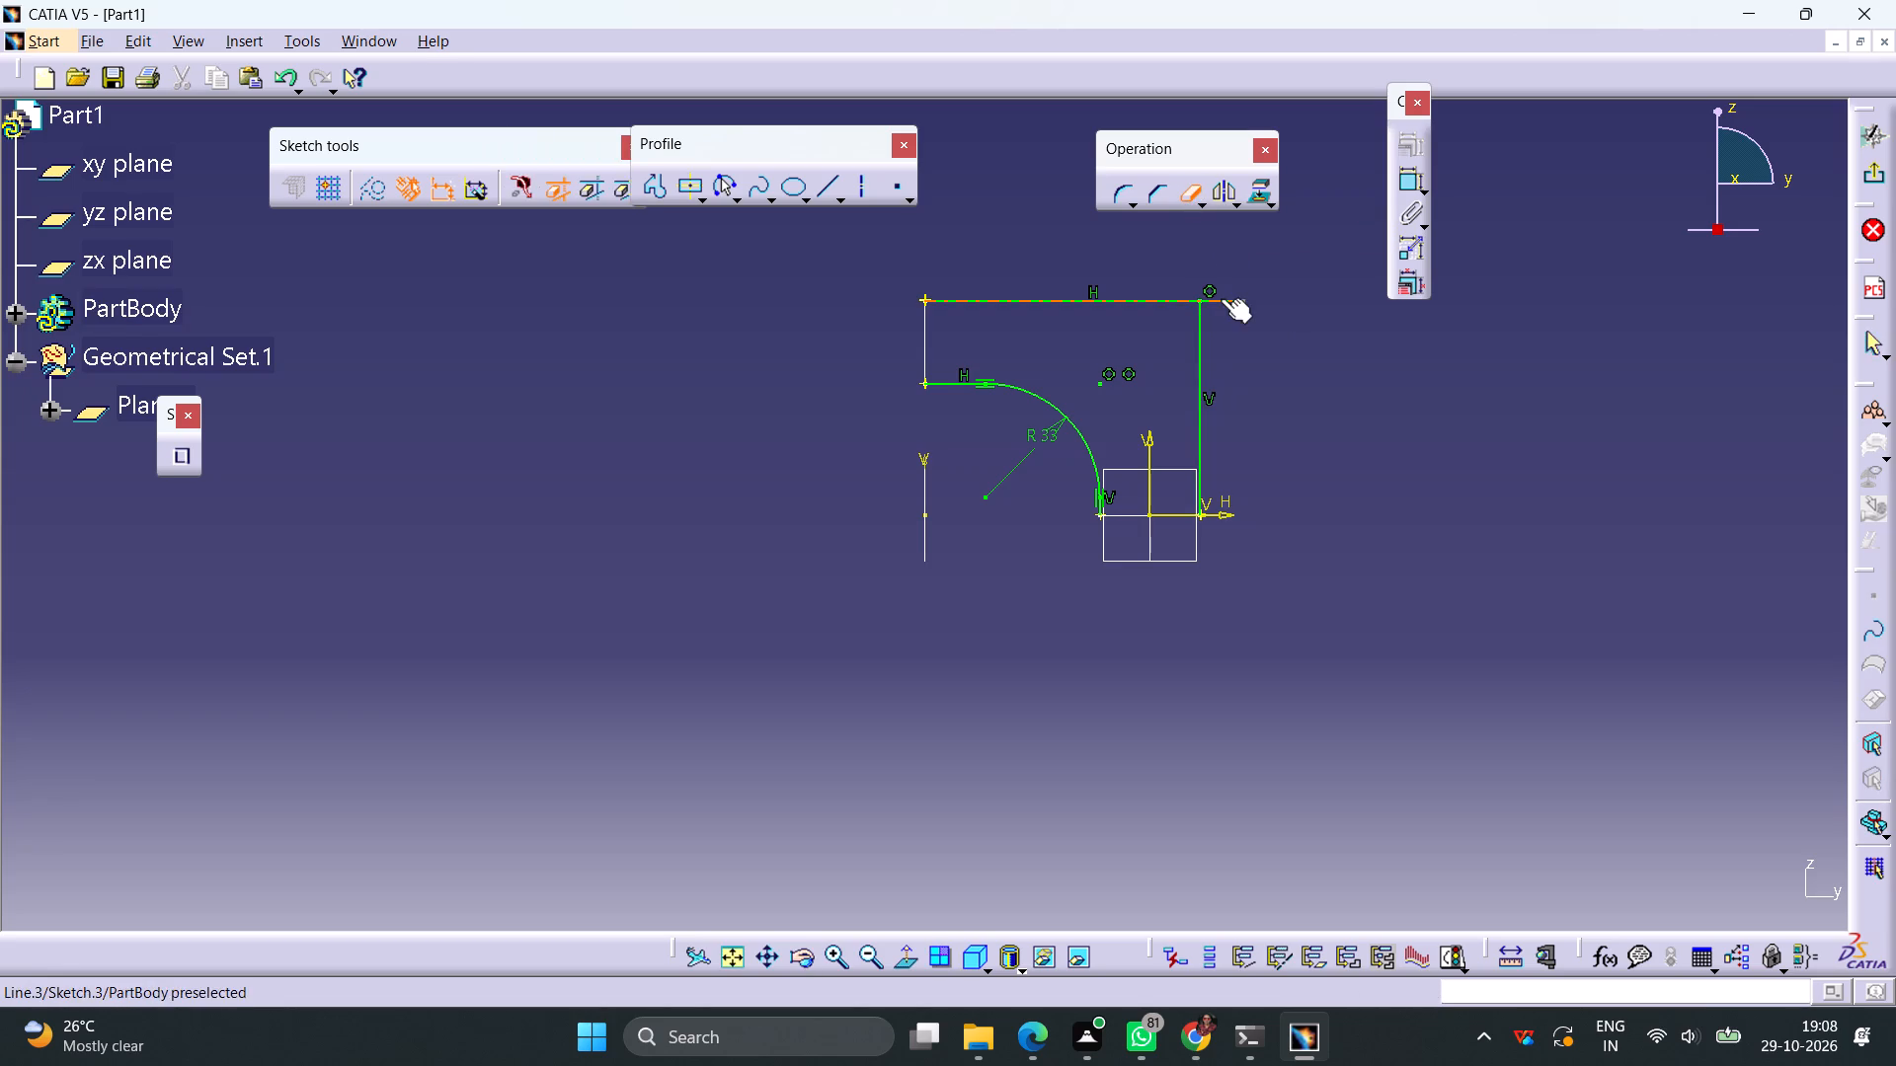
click(1221, 298)
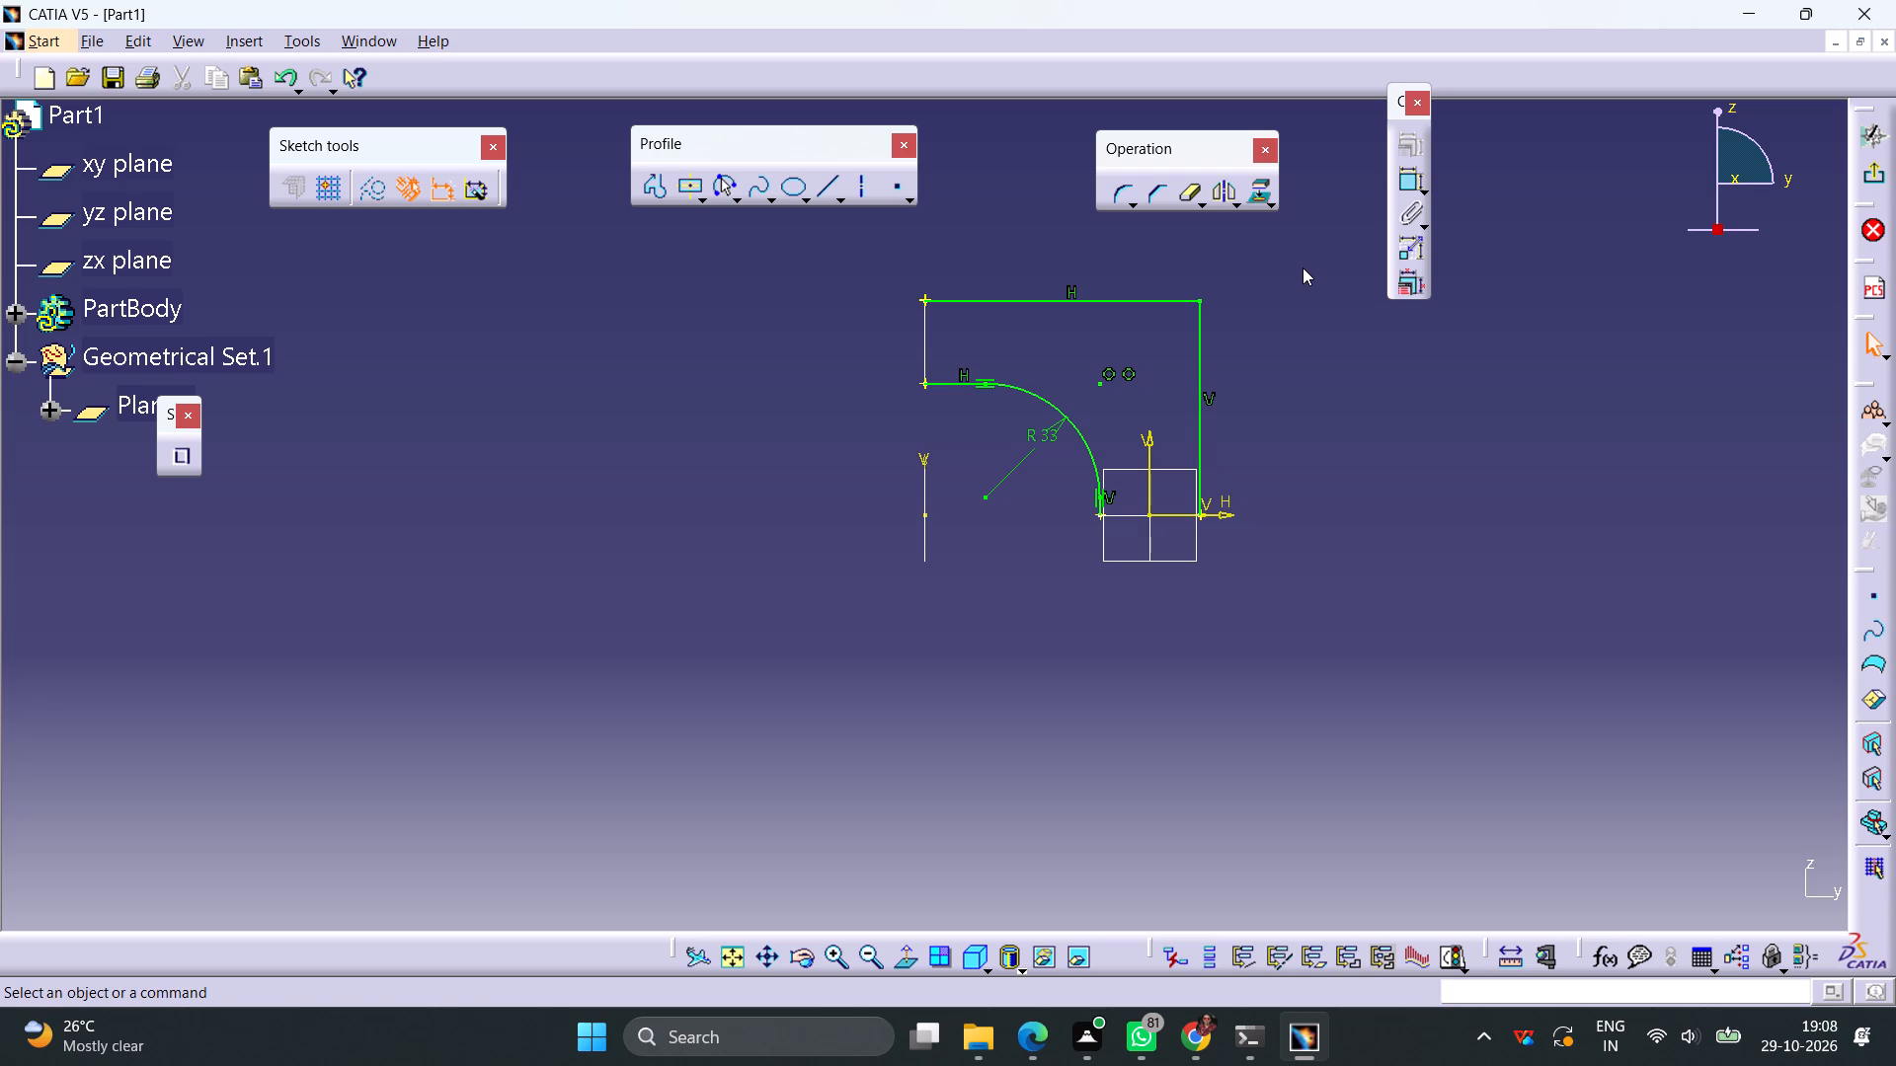
Round the corner between the outer lines, set its radius to 57 mm, and exit the guide sketch.
click(1117, 197)
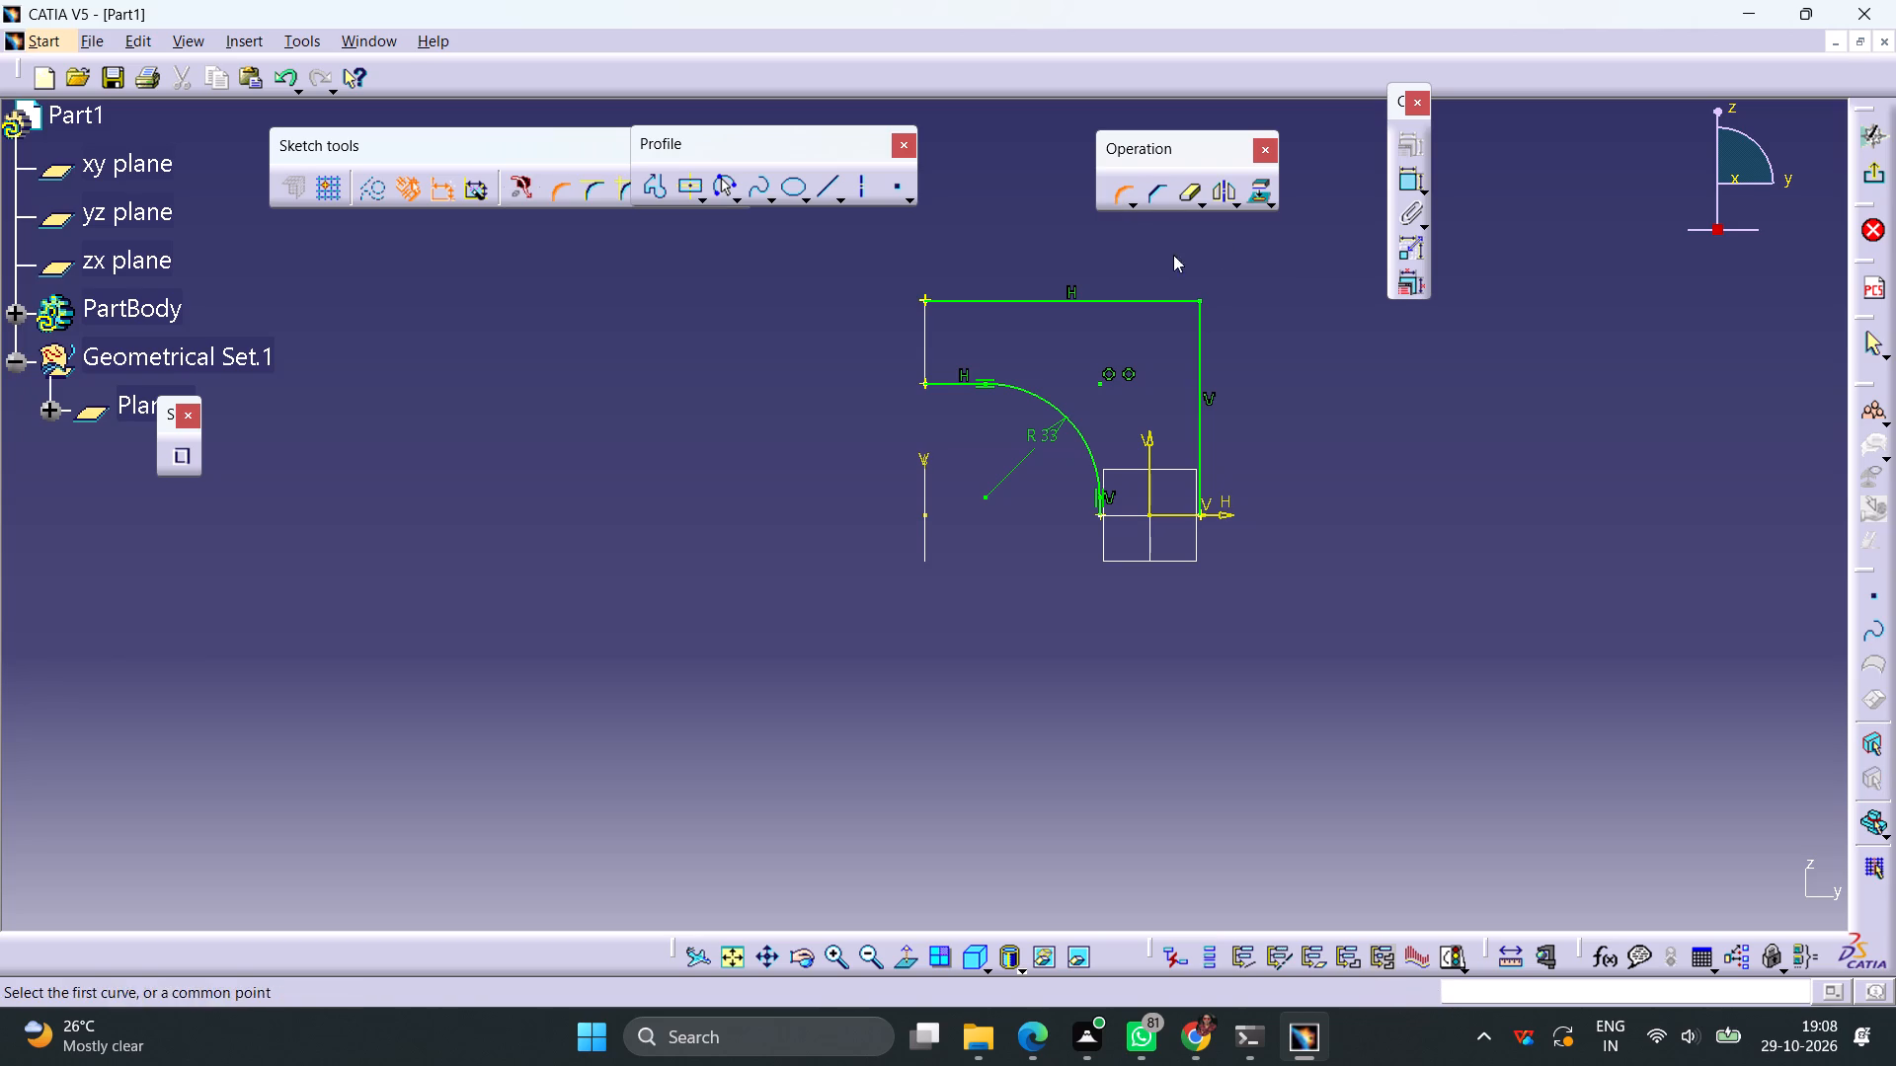
click(1198, 329)
click(1151, 301)
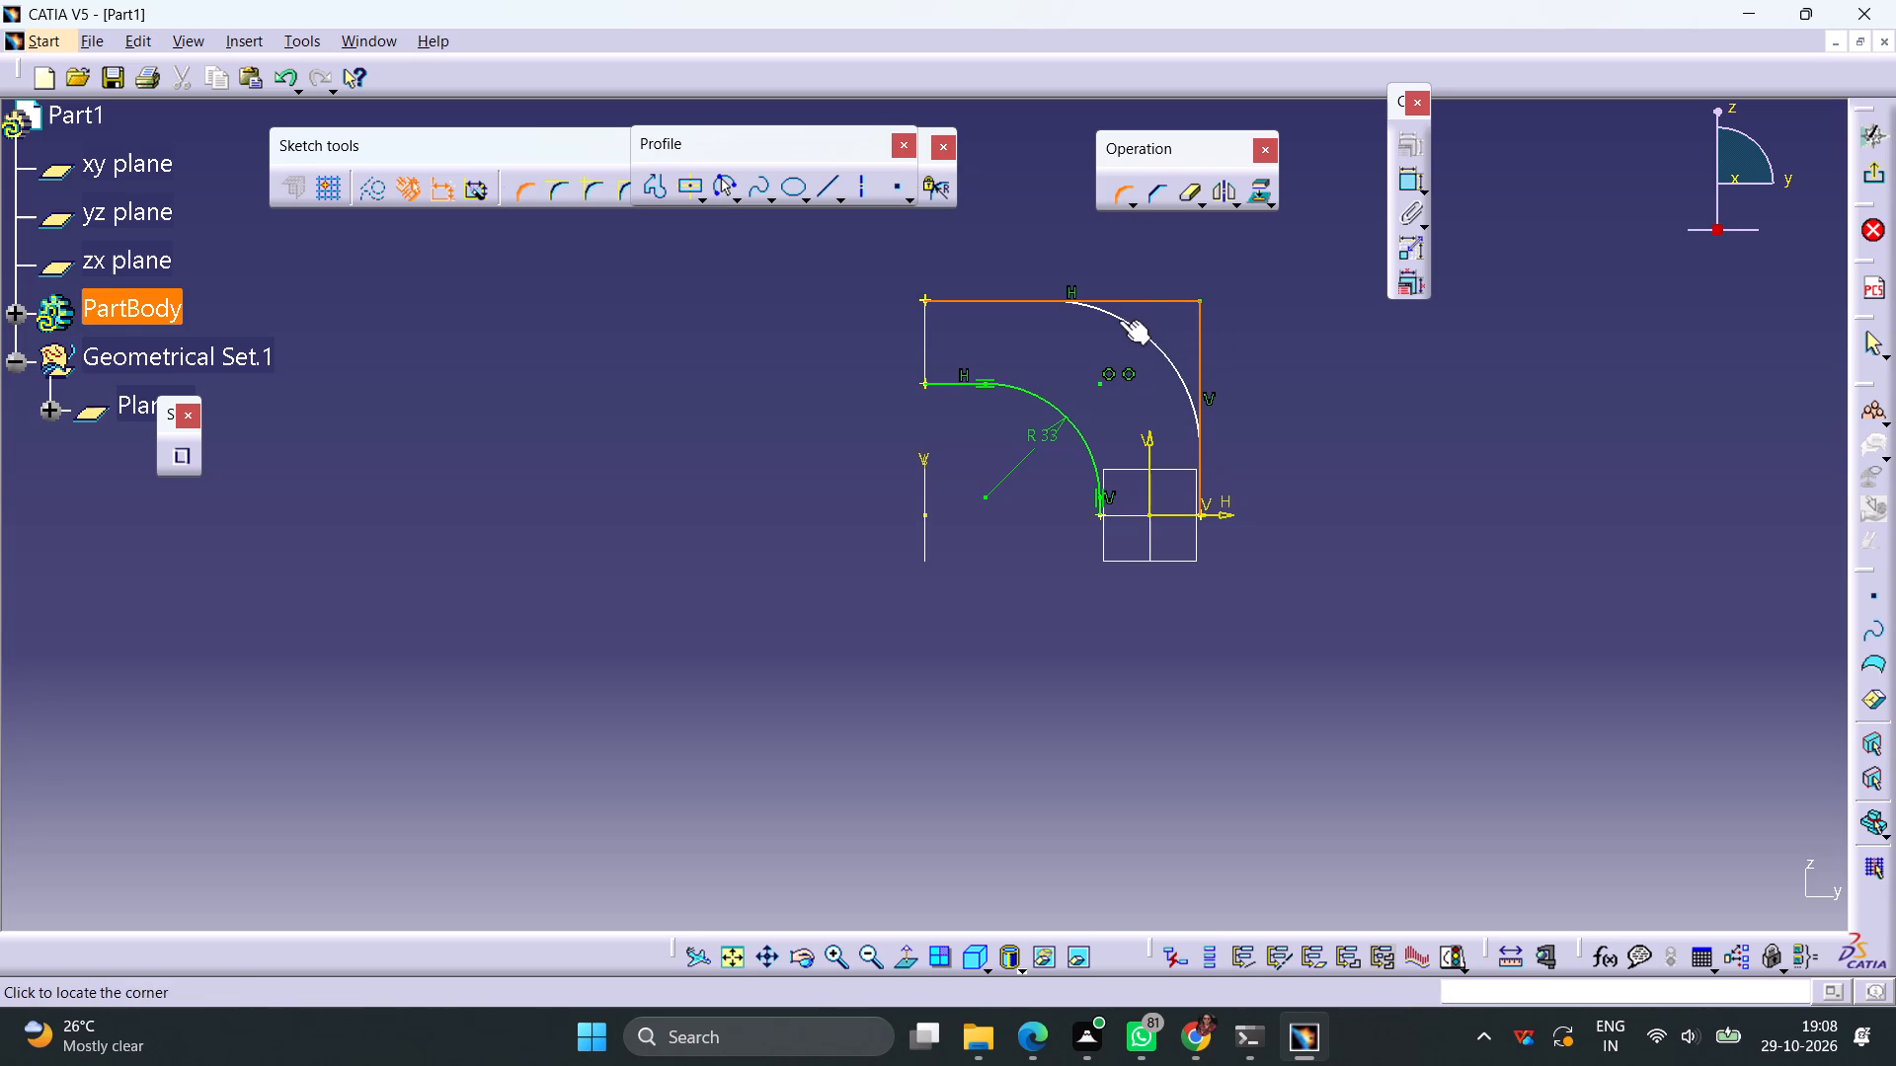
click(1119, 320)
double_click(1141, 355)
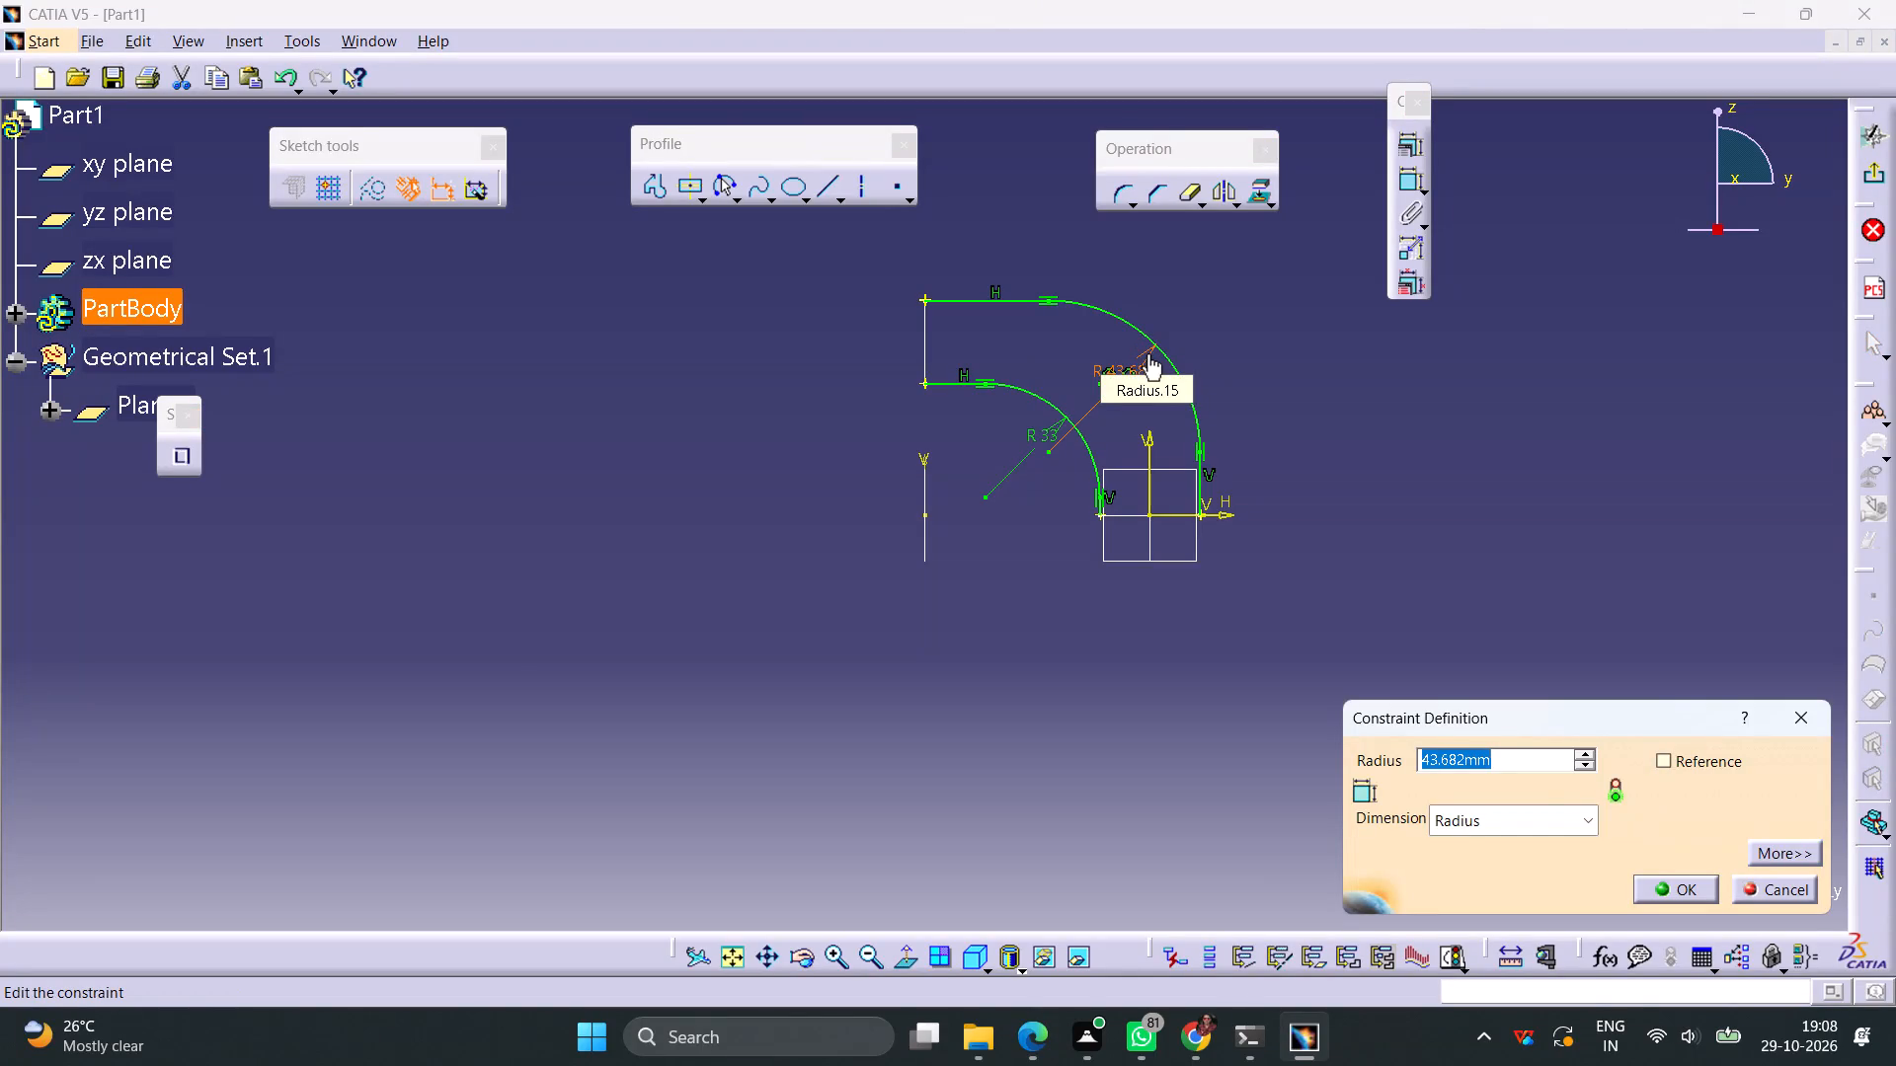
text(57)
key(Return)
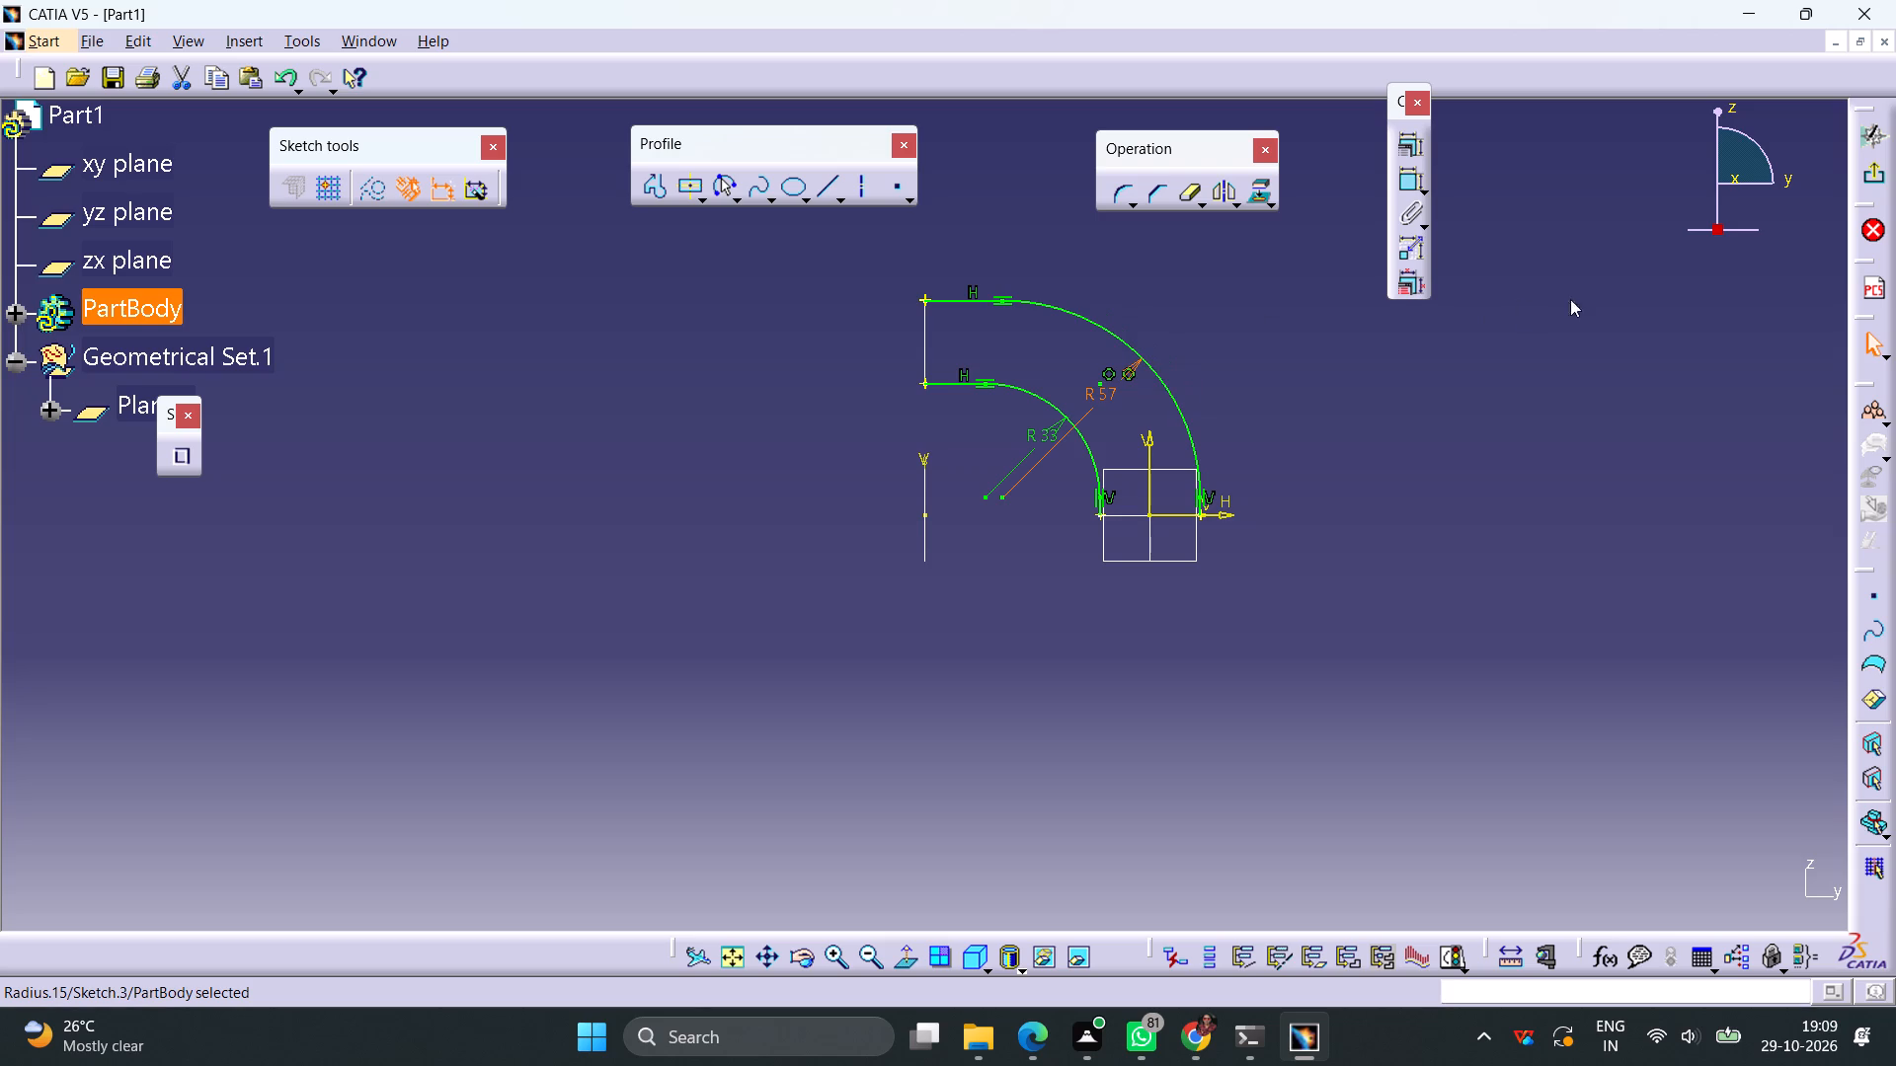
click(1865, 176)
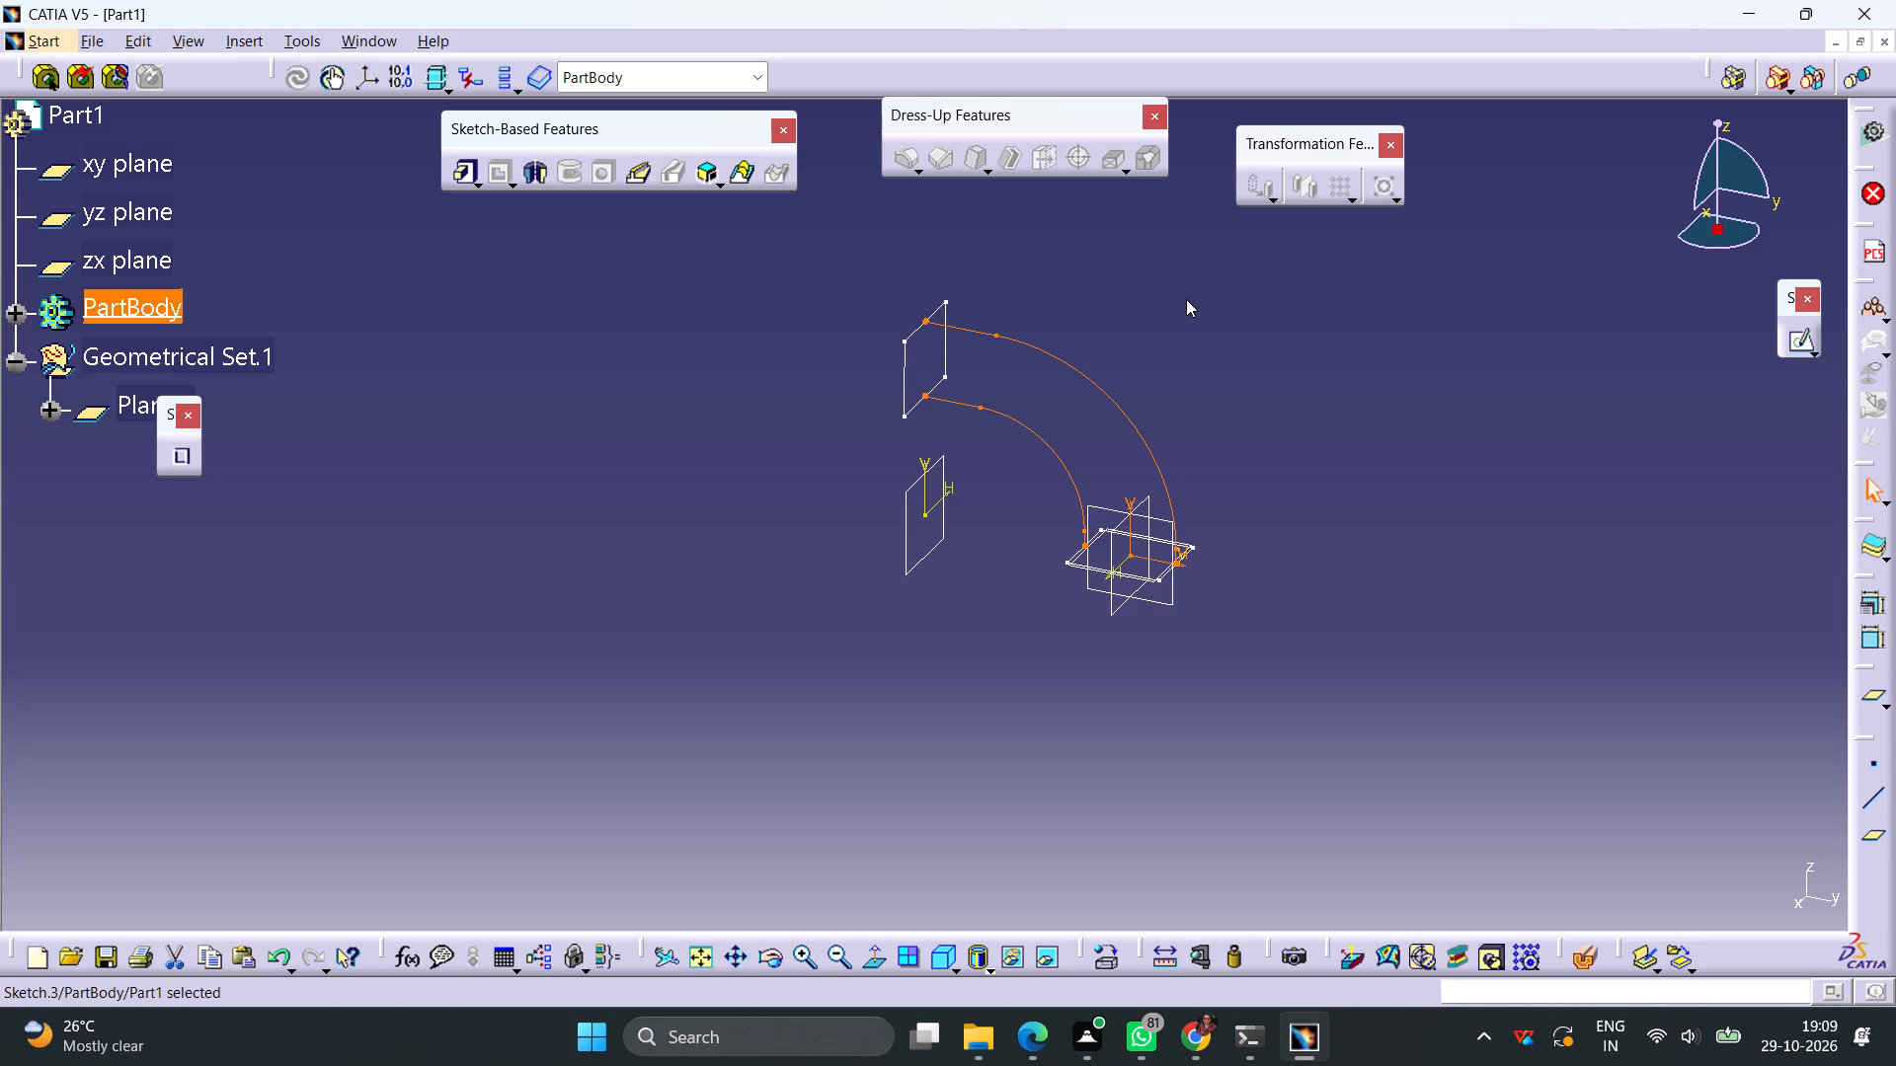
click(738, 267)
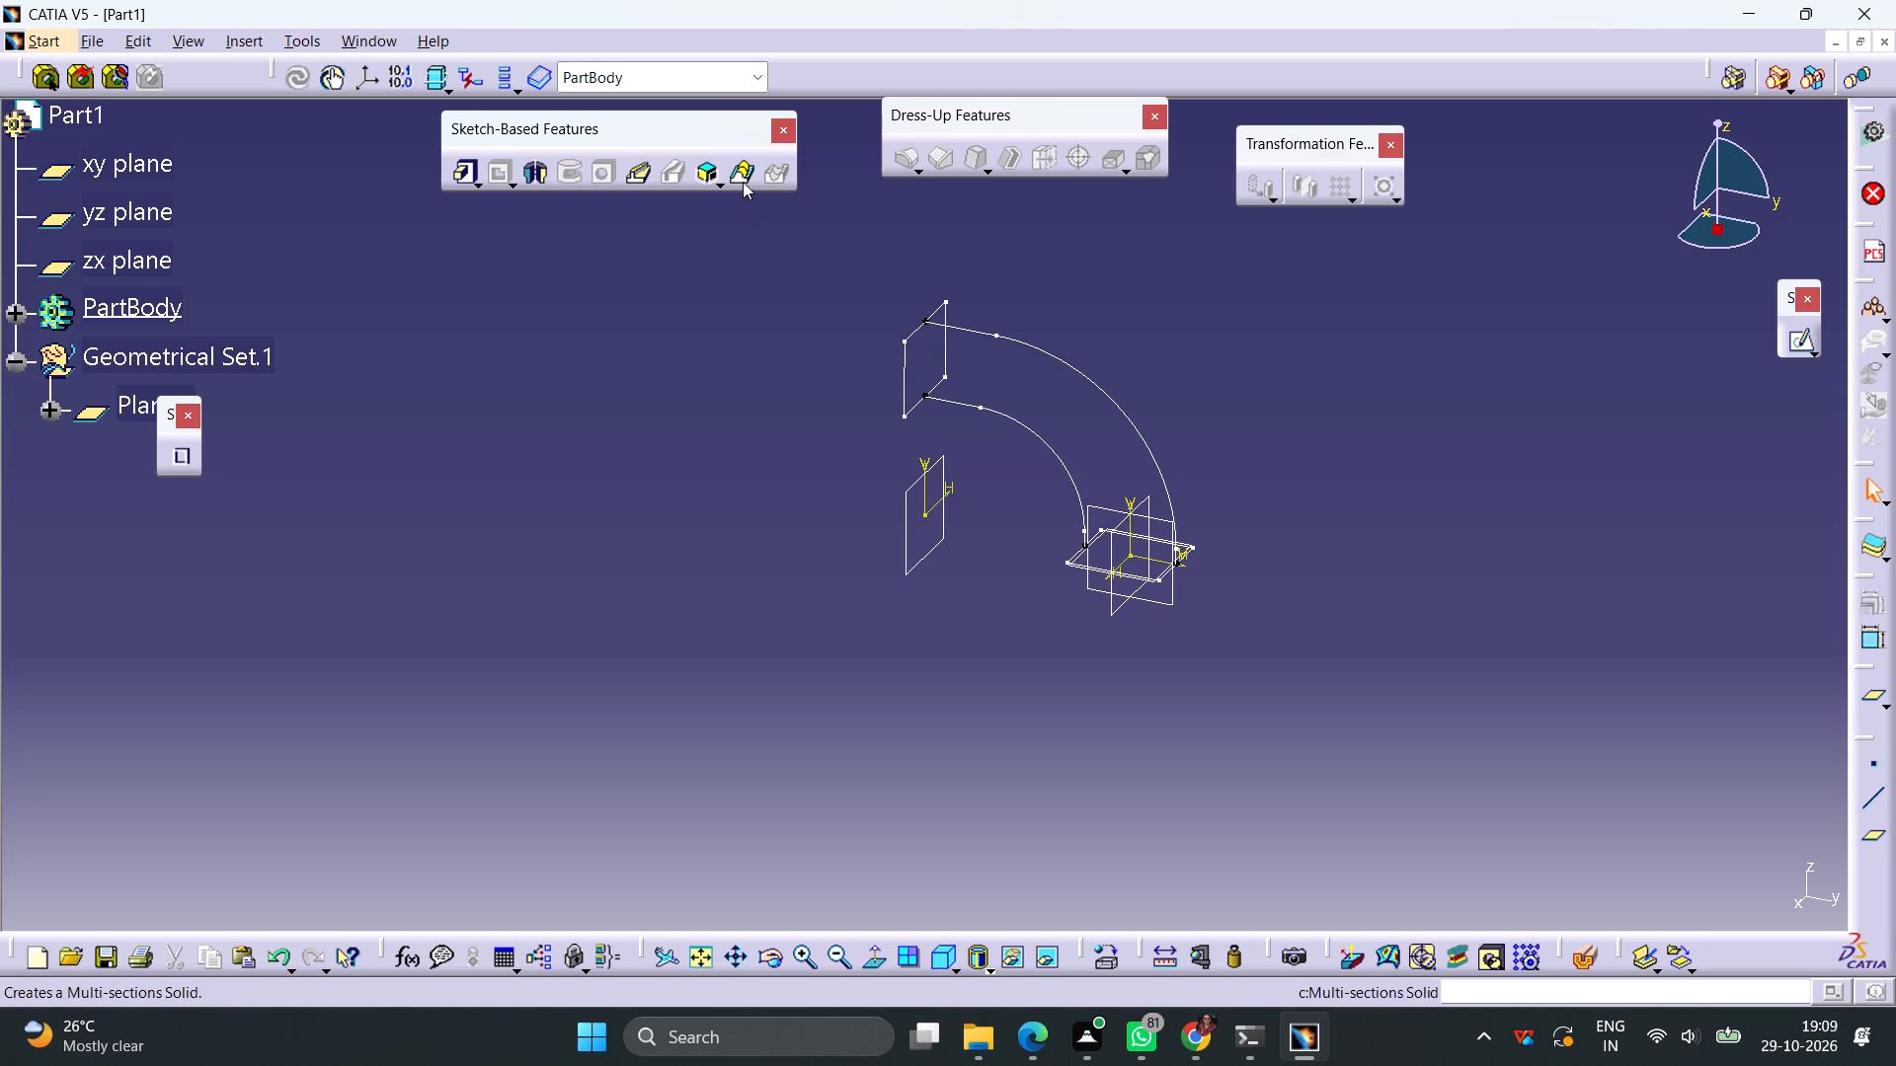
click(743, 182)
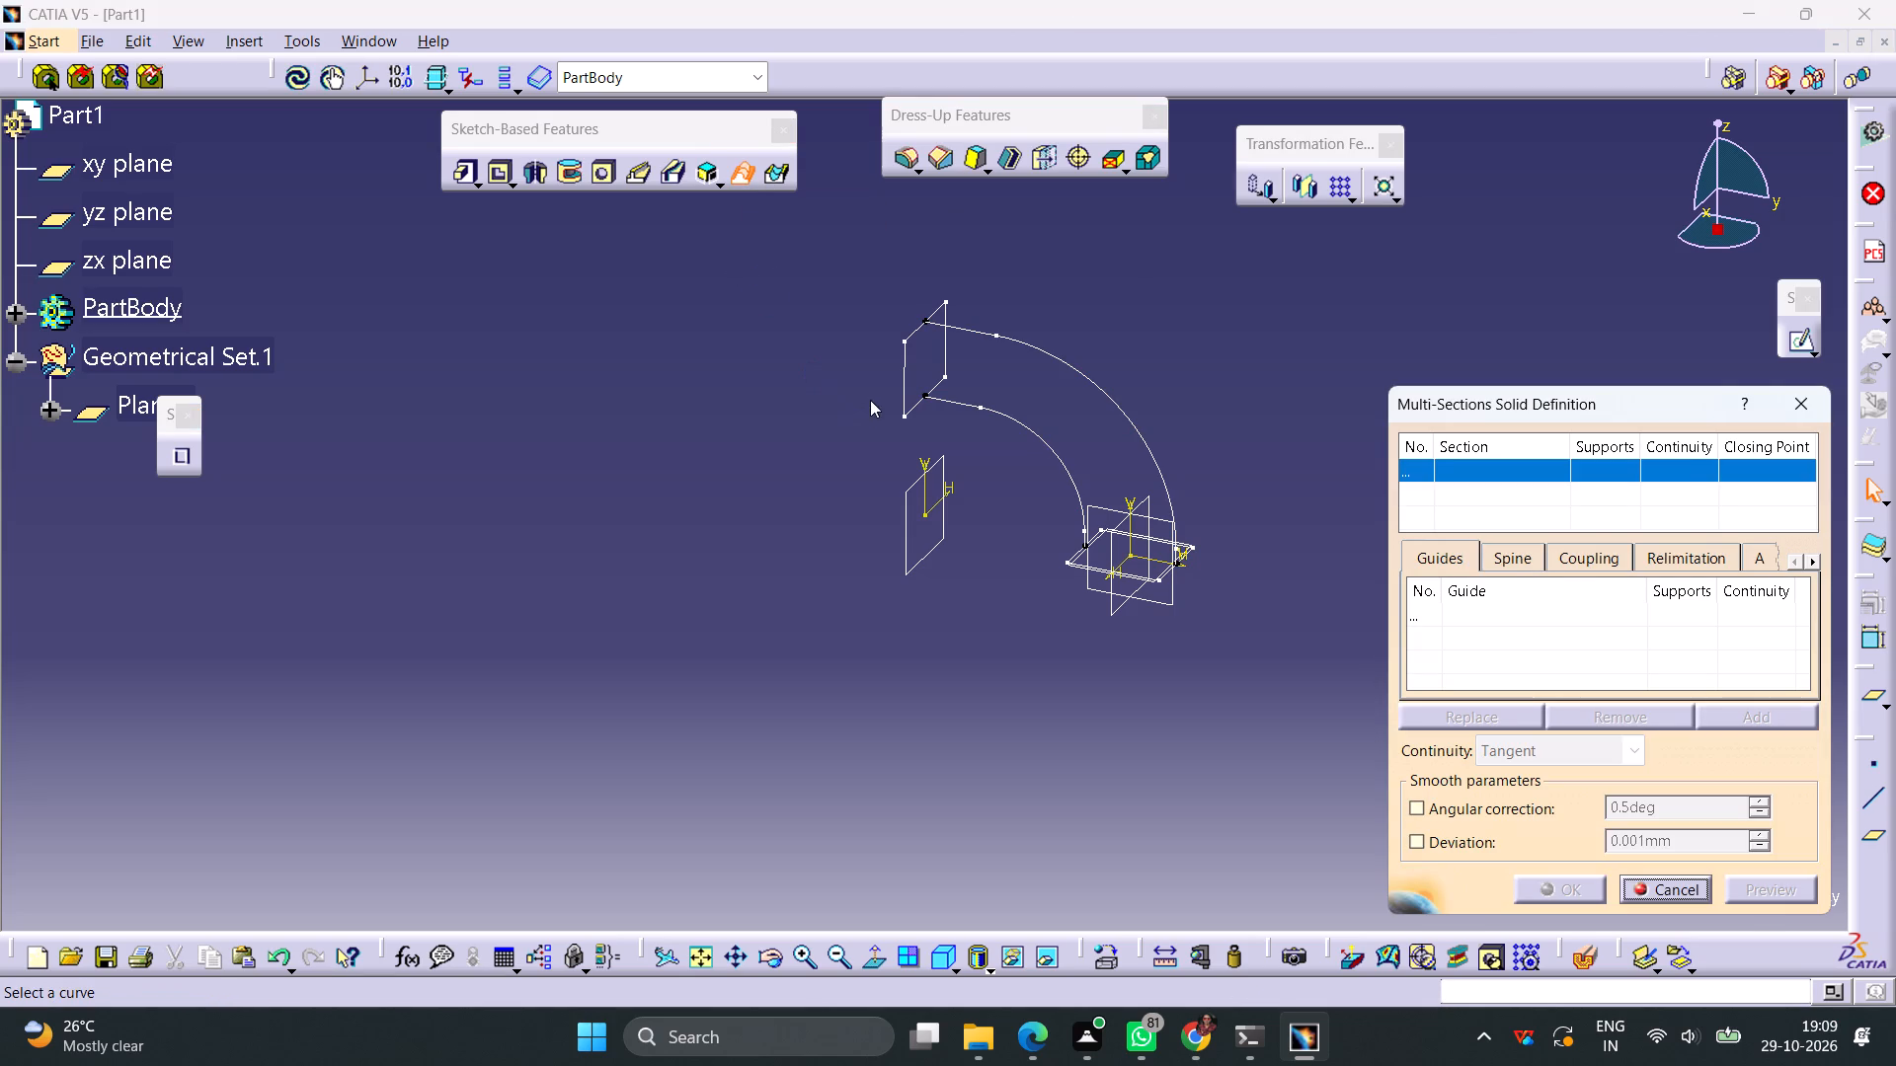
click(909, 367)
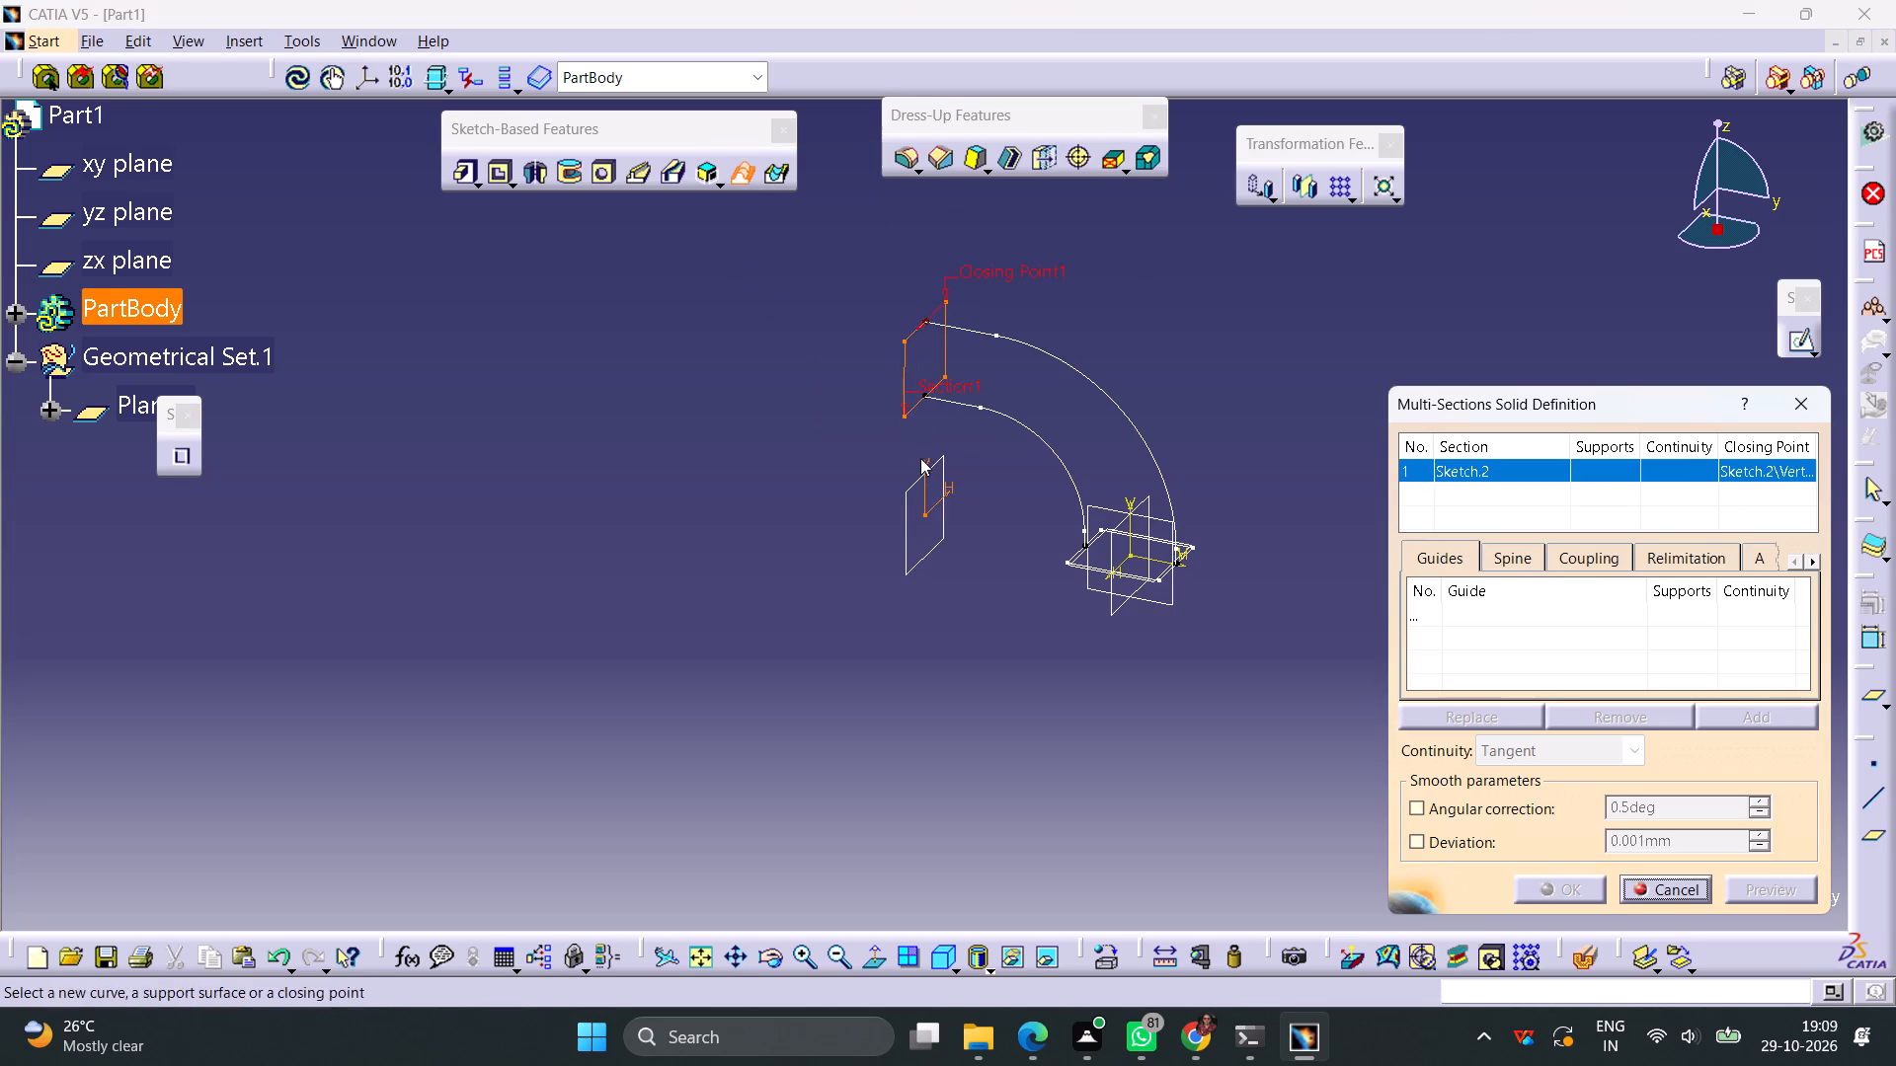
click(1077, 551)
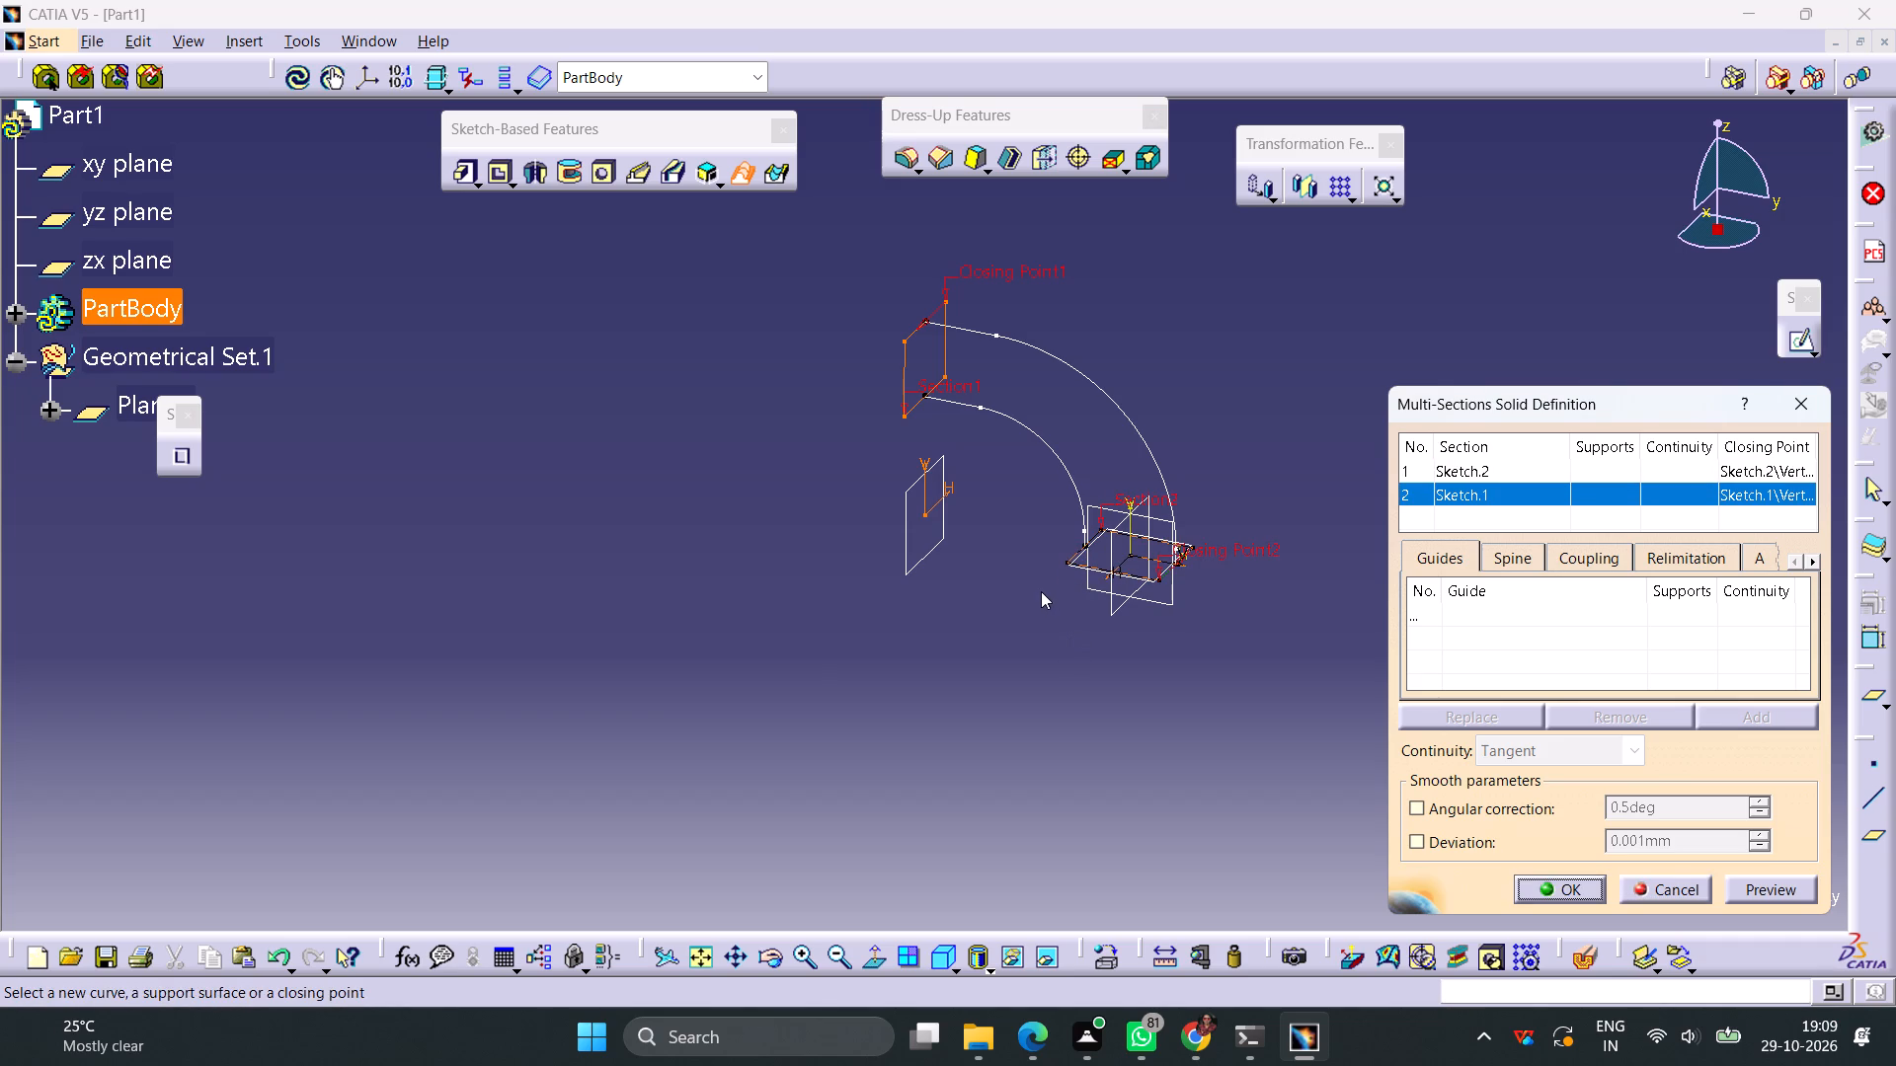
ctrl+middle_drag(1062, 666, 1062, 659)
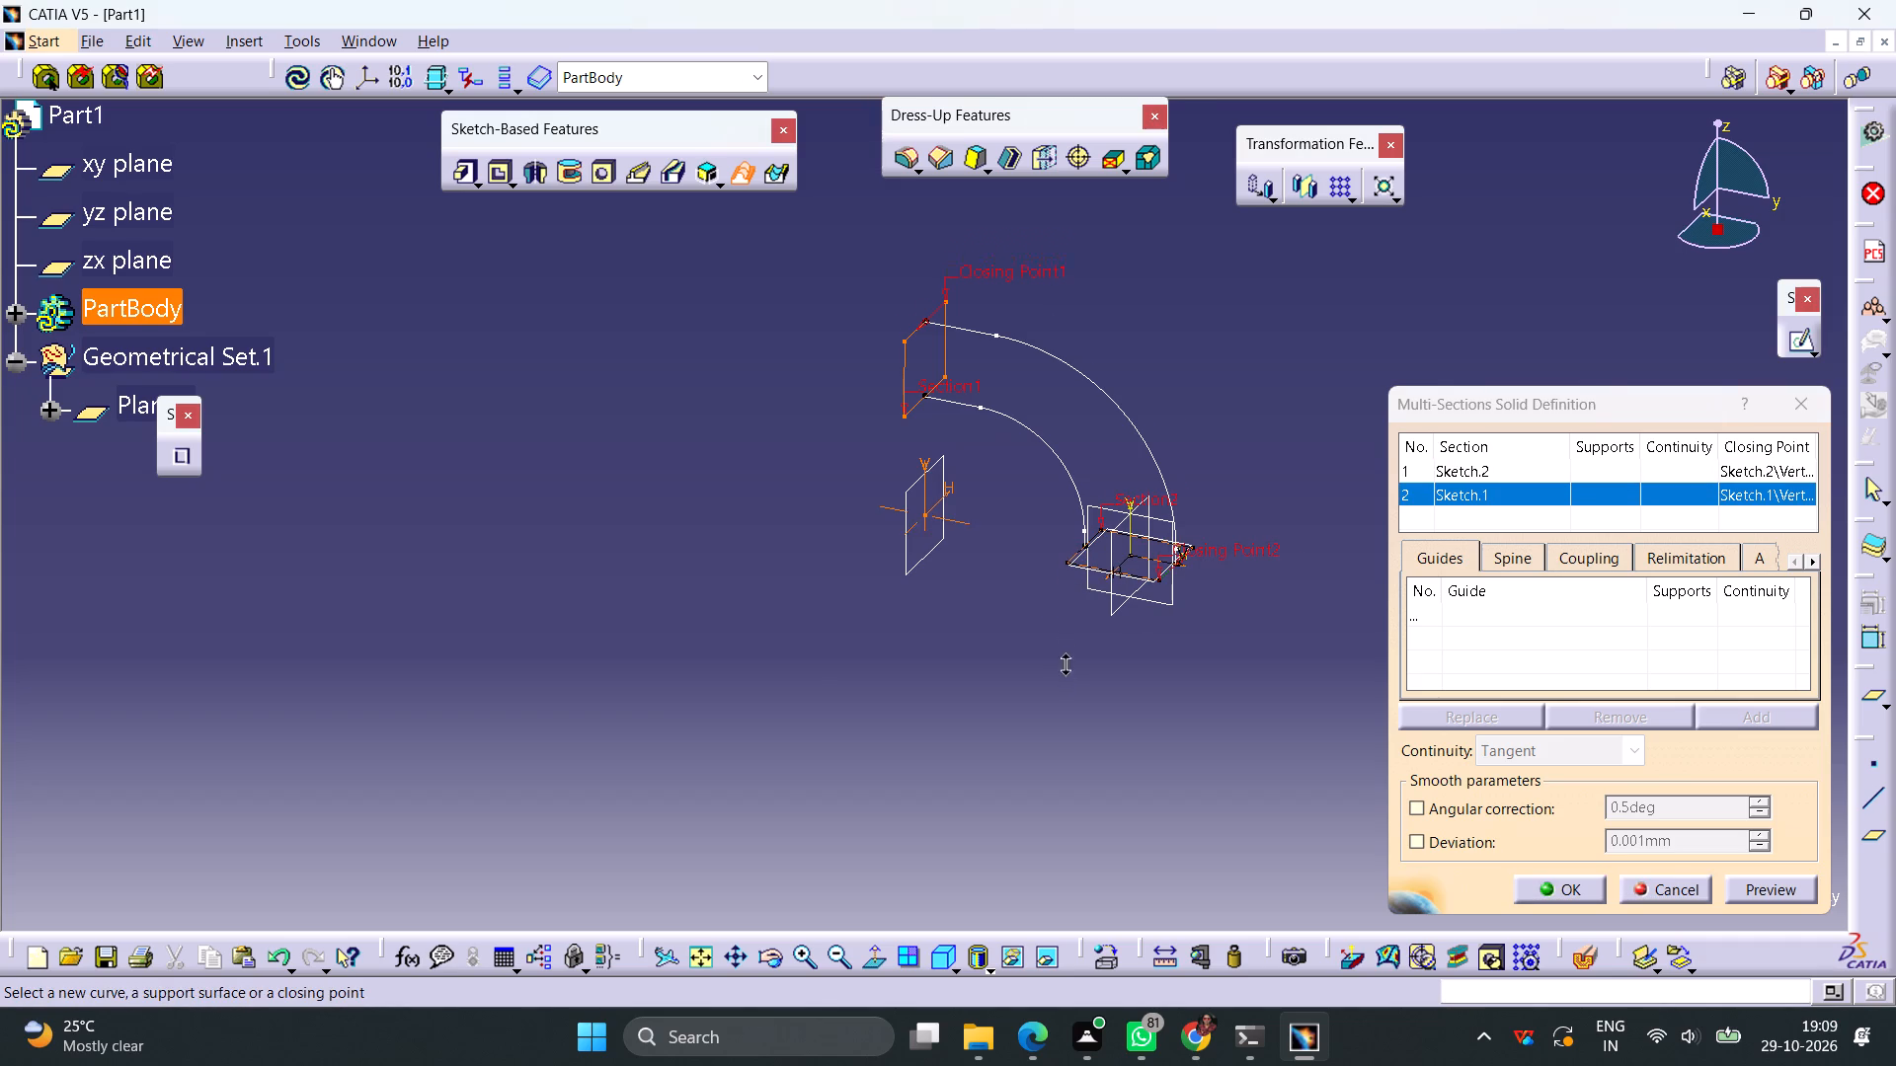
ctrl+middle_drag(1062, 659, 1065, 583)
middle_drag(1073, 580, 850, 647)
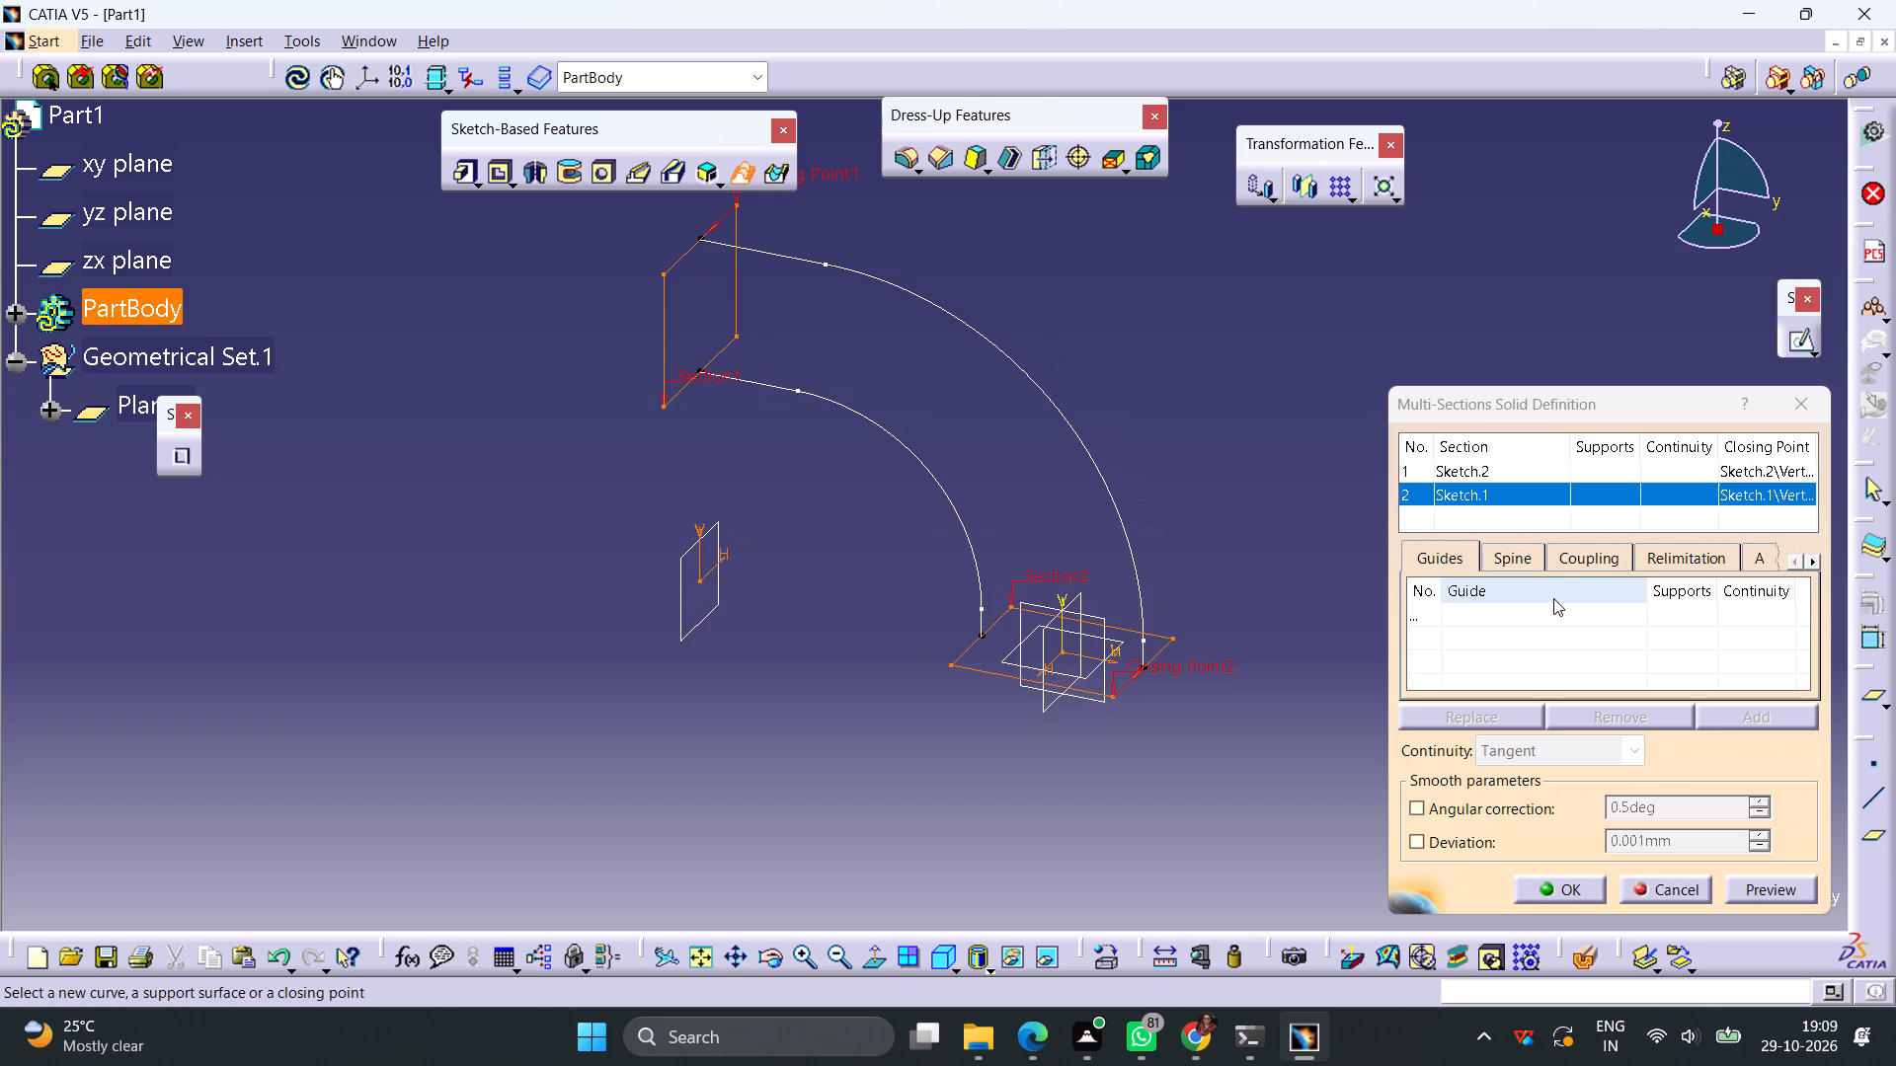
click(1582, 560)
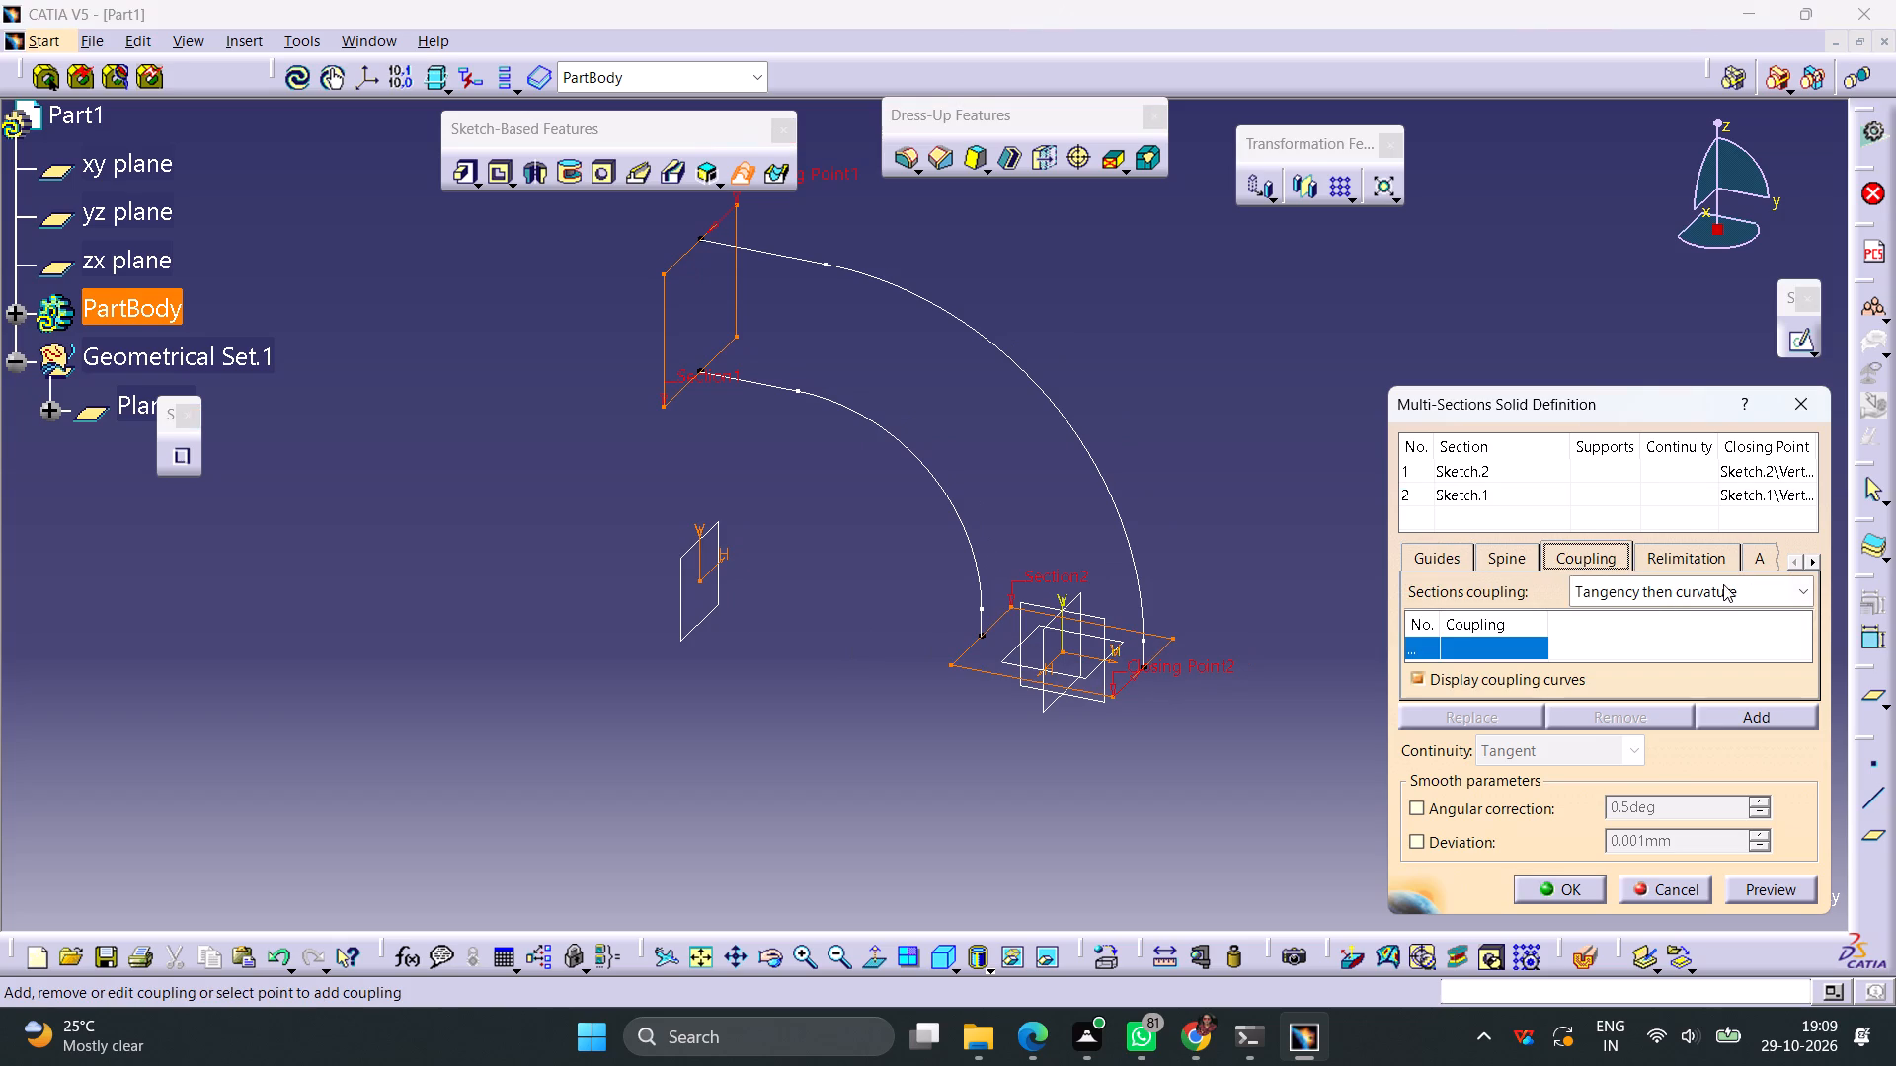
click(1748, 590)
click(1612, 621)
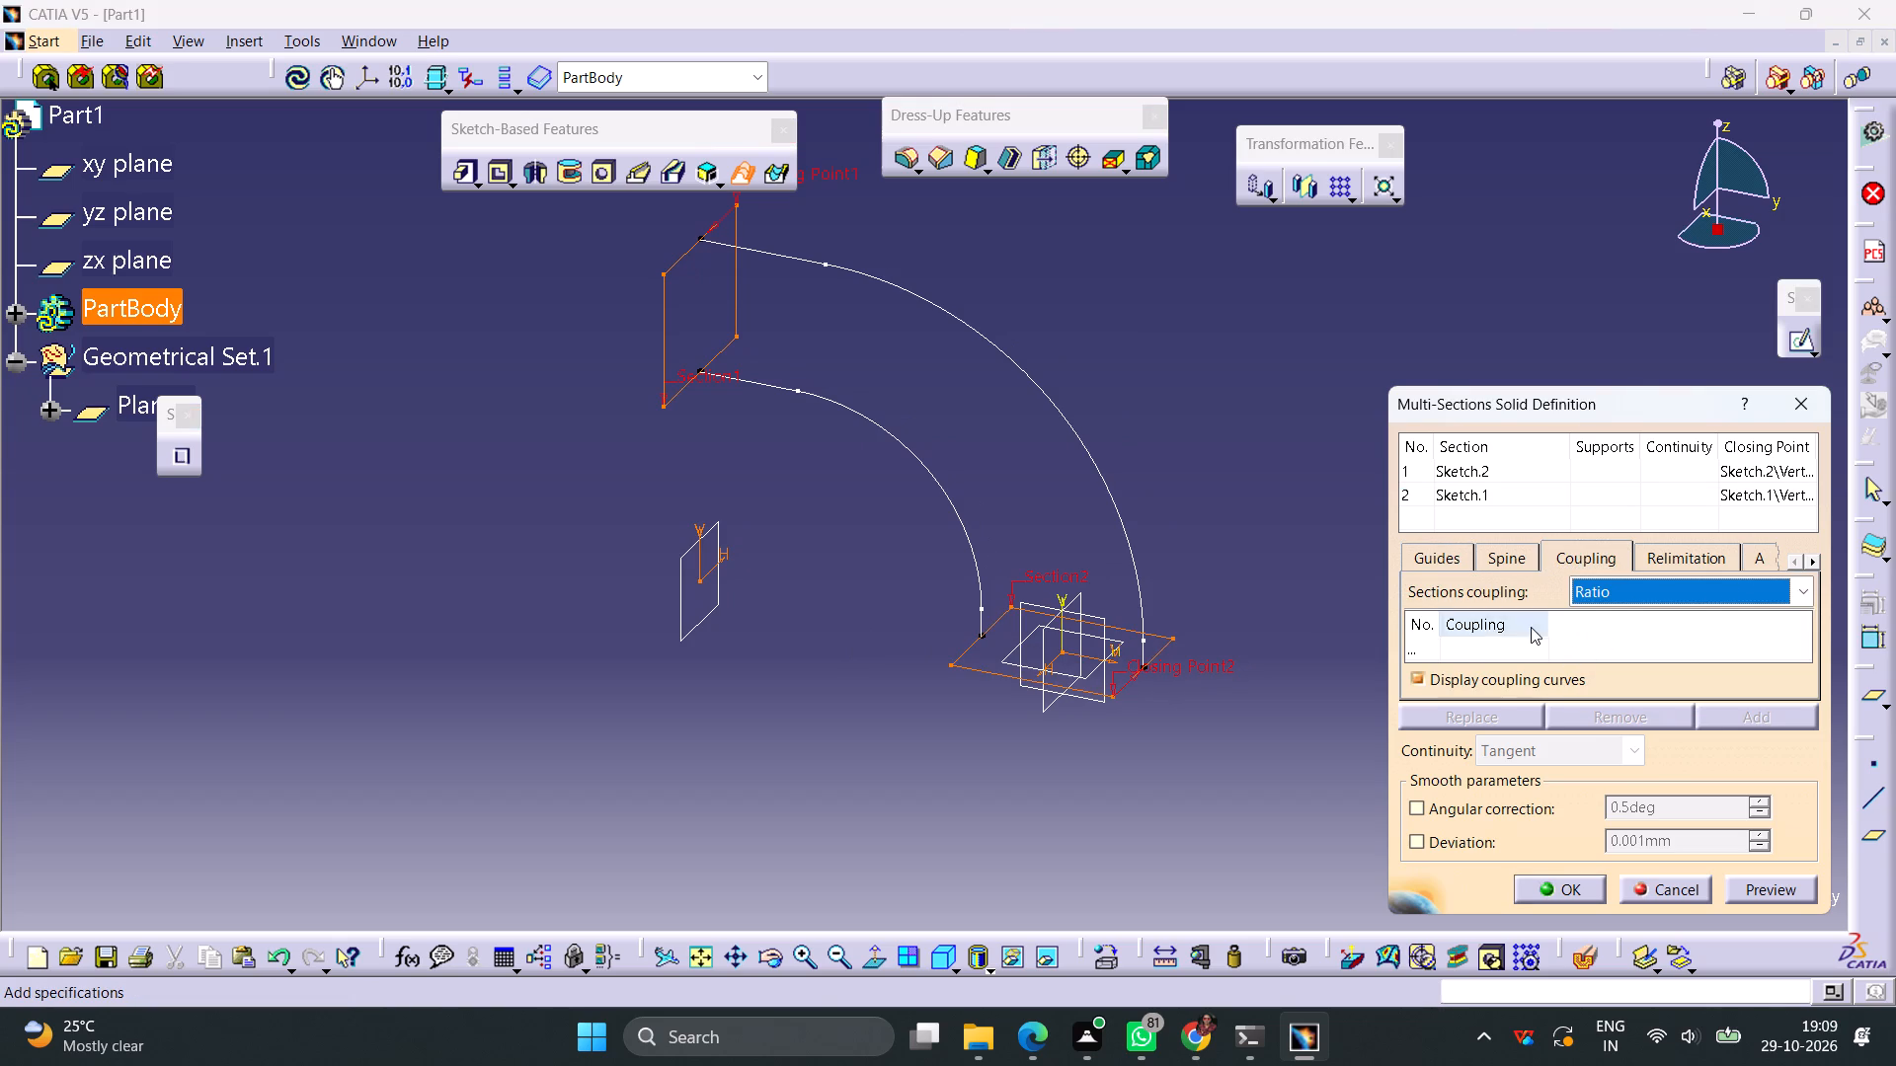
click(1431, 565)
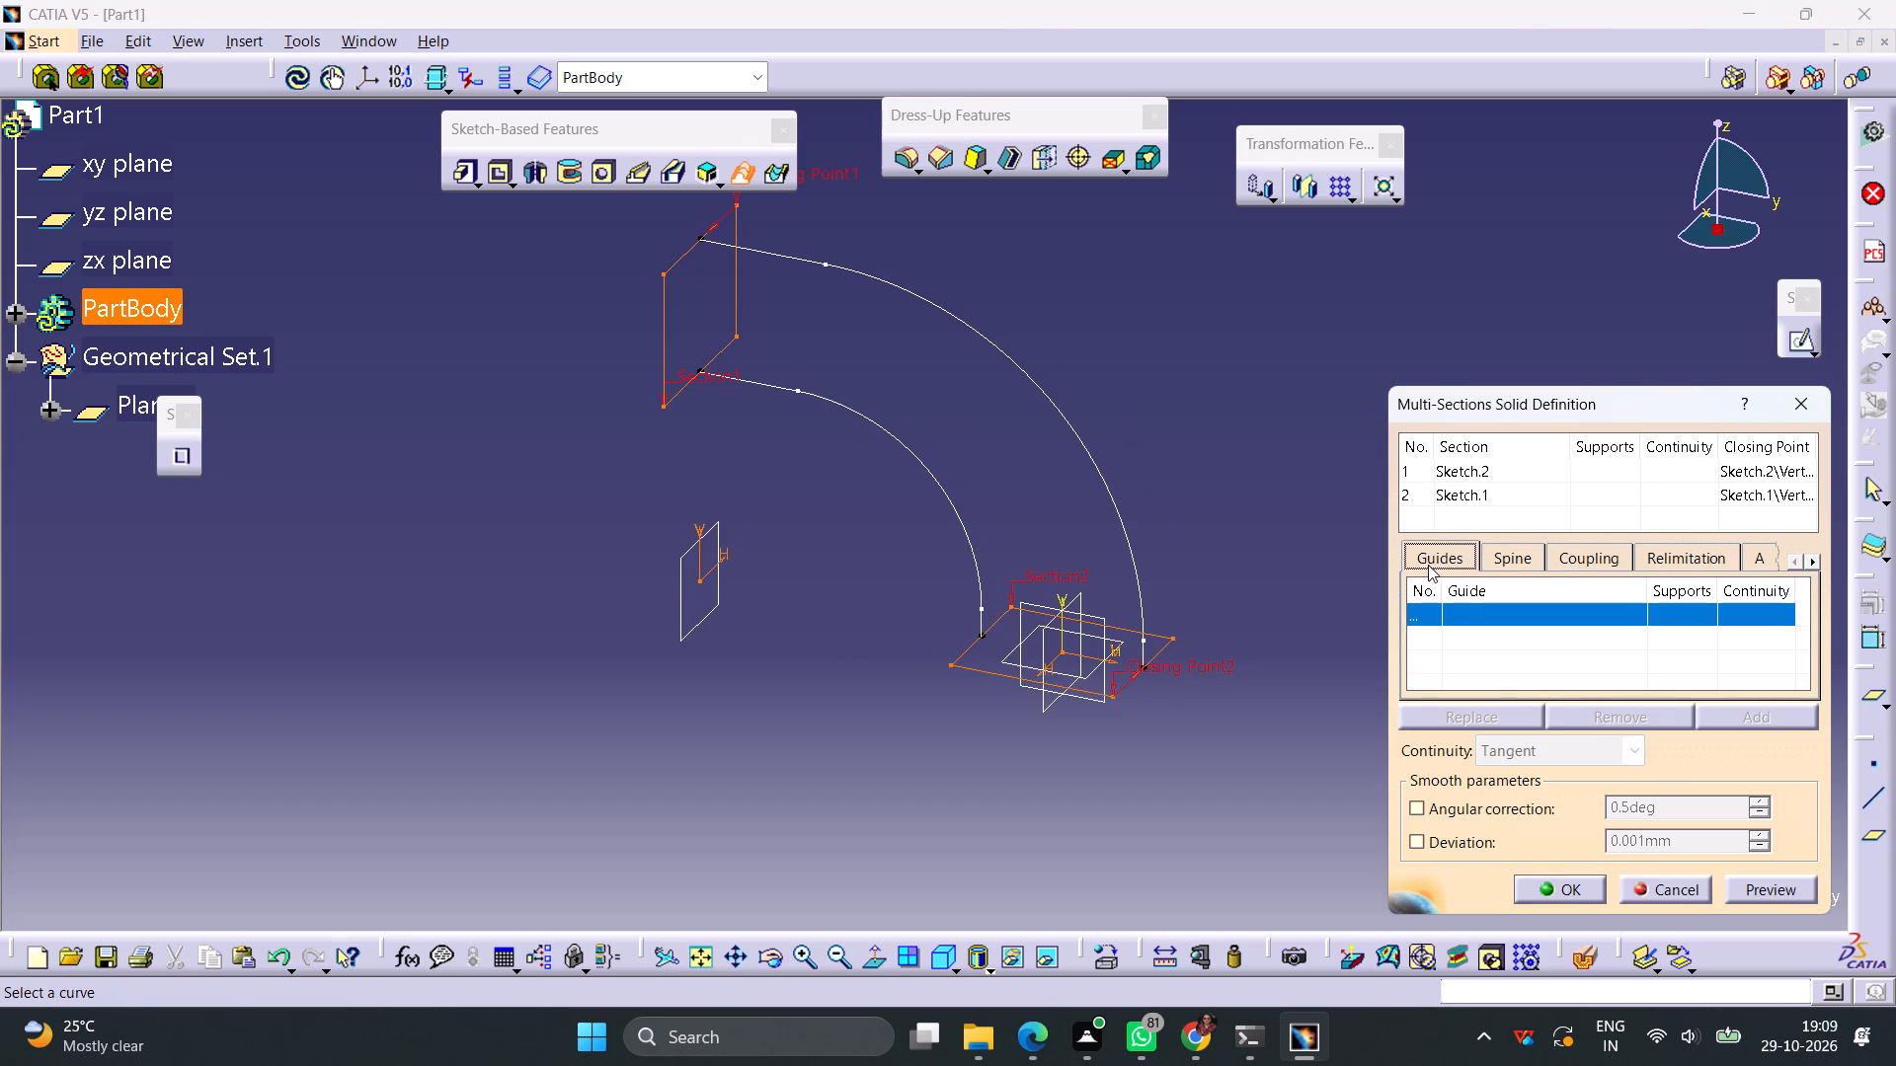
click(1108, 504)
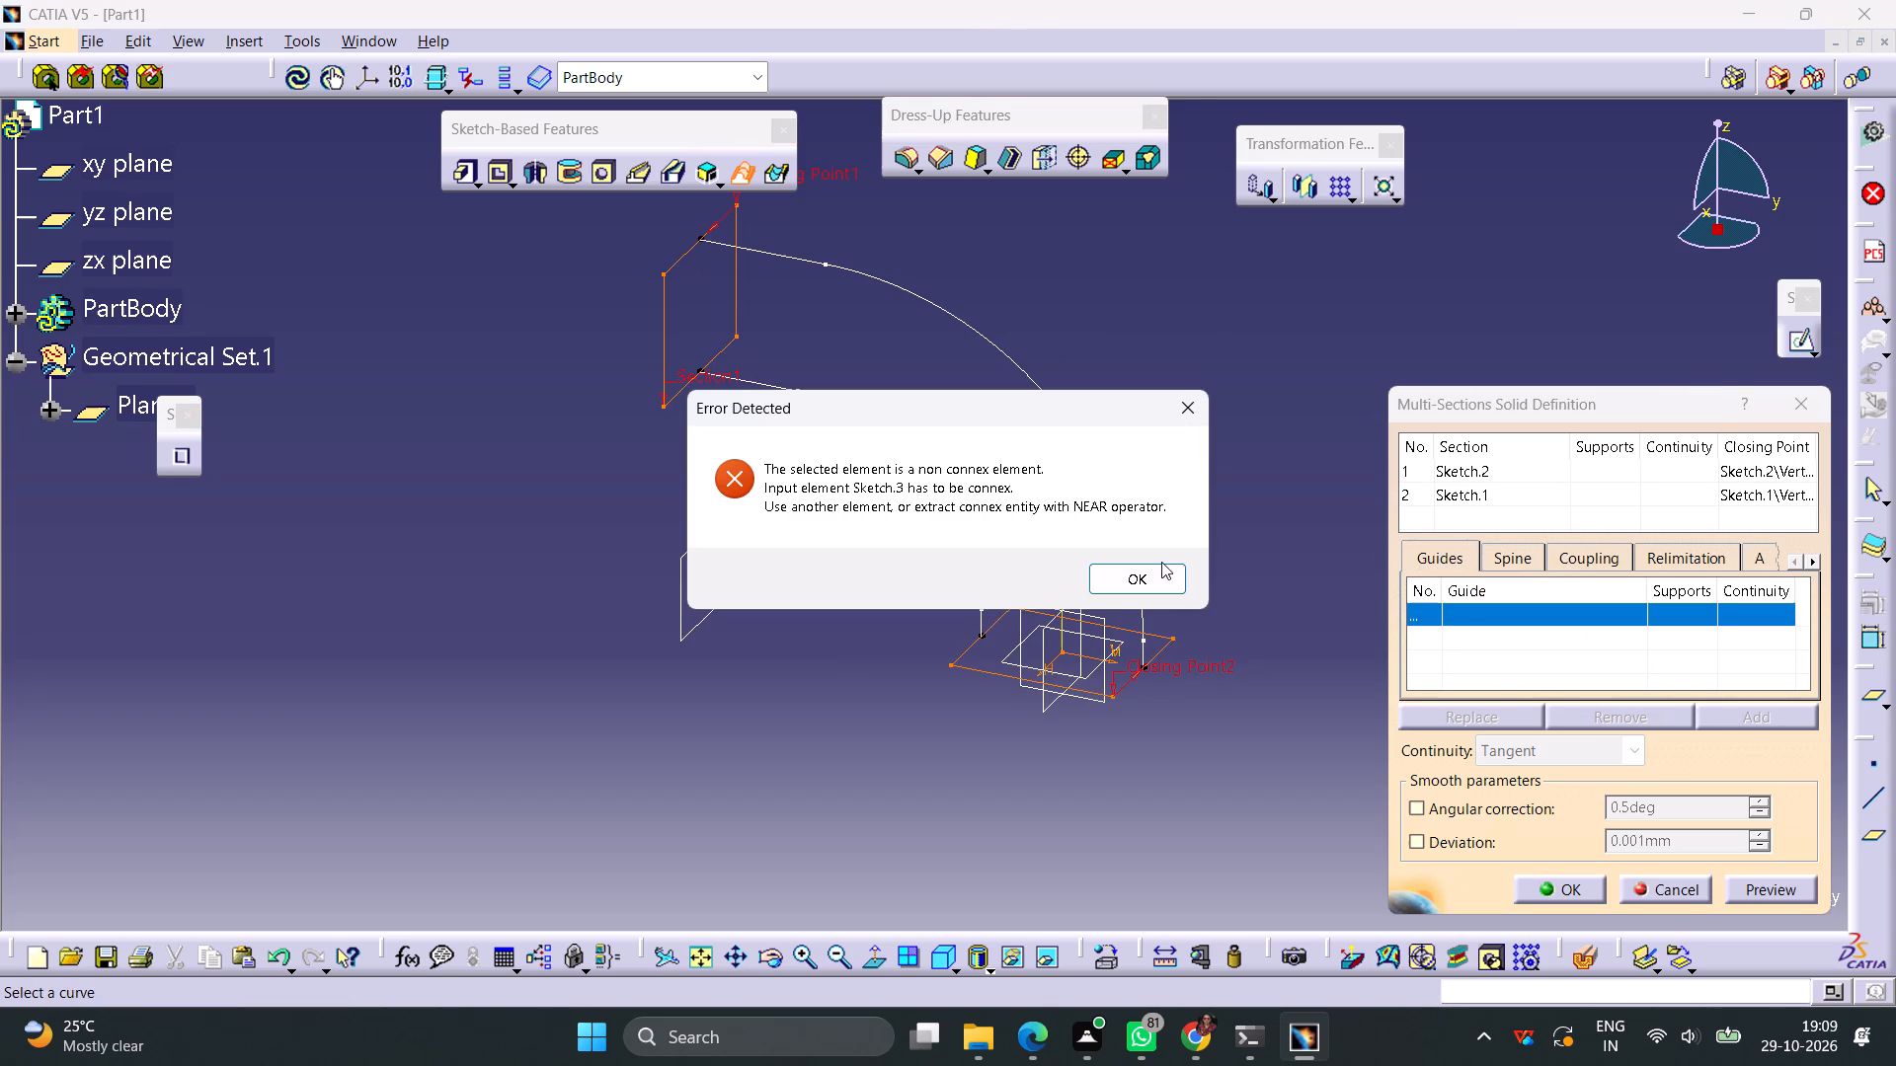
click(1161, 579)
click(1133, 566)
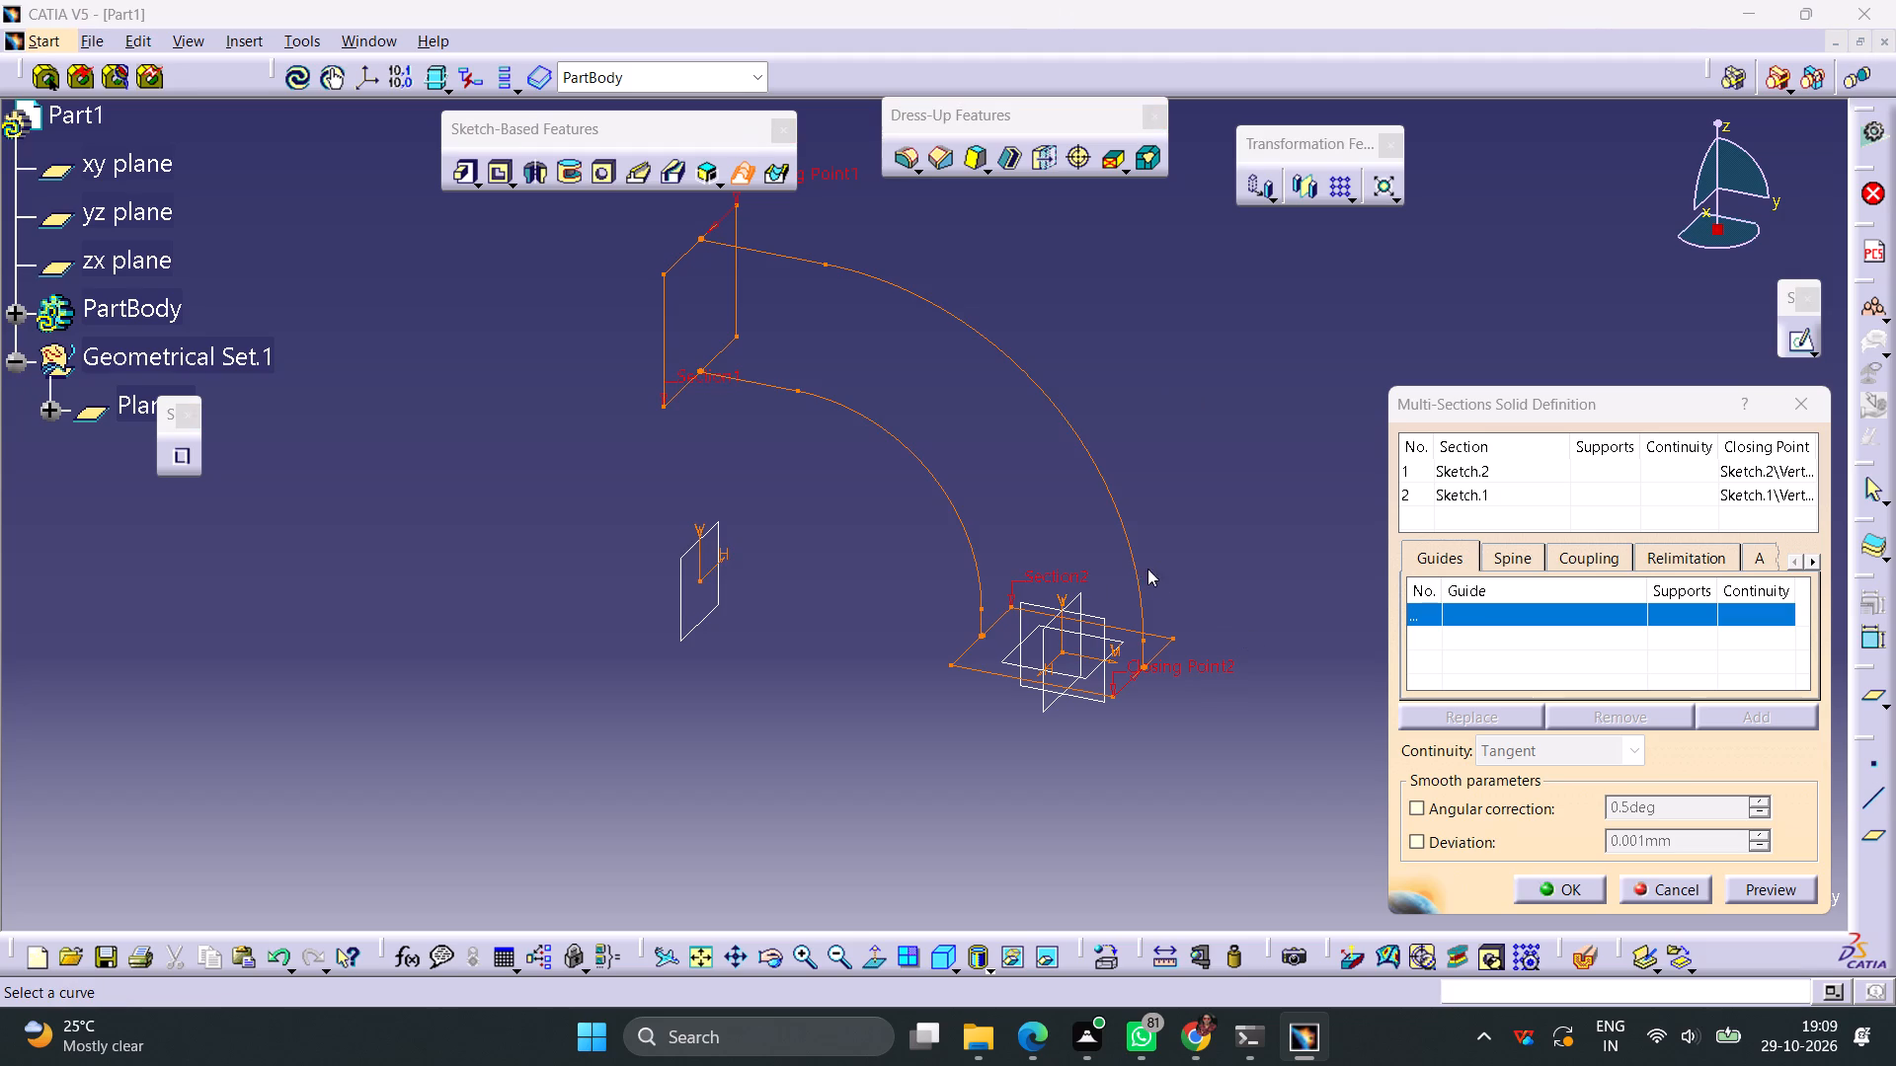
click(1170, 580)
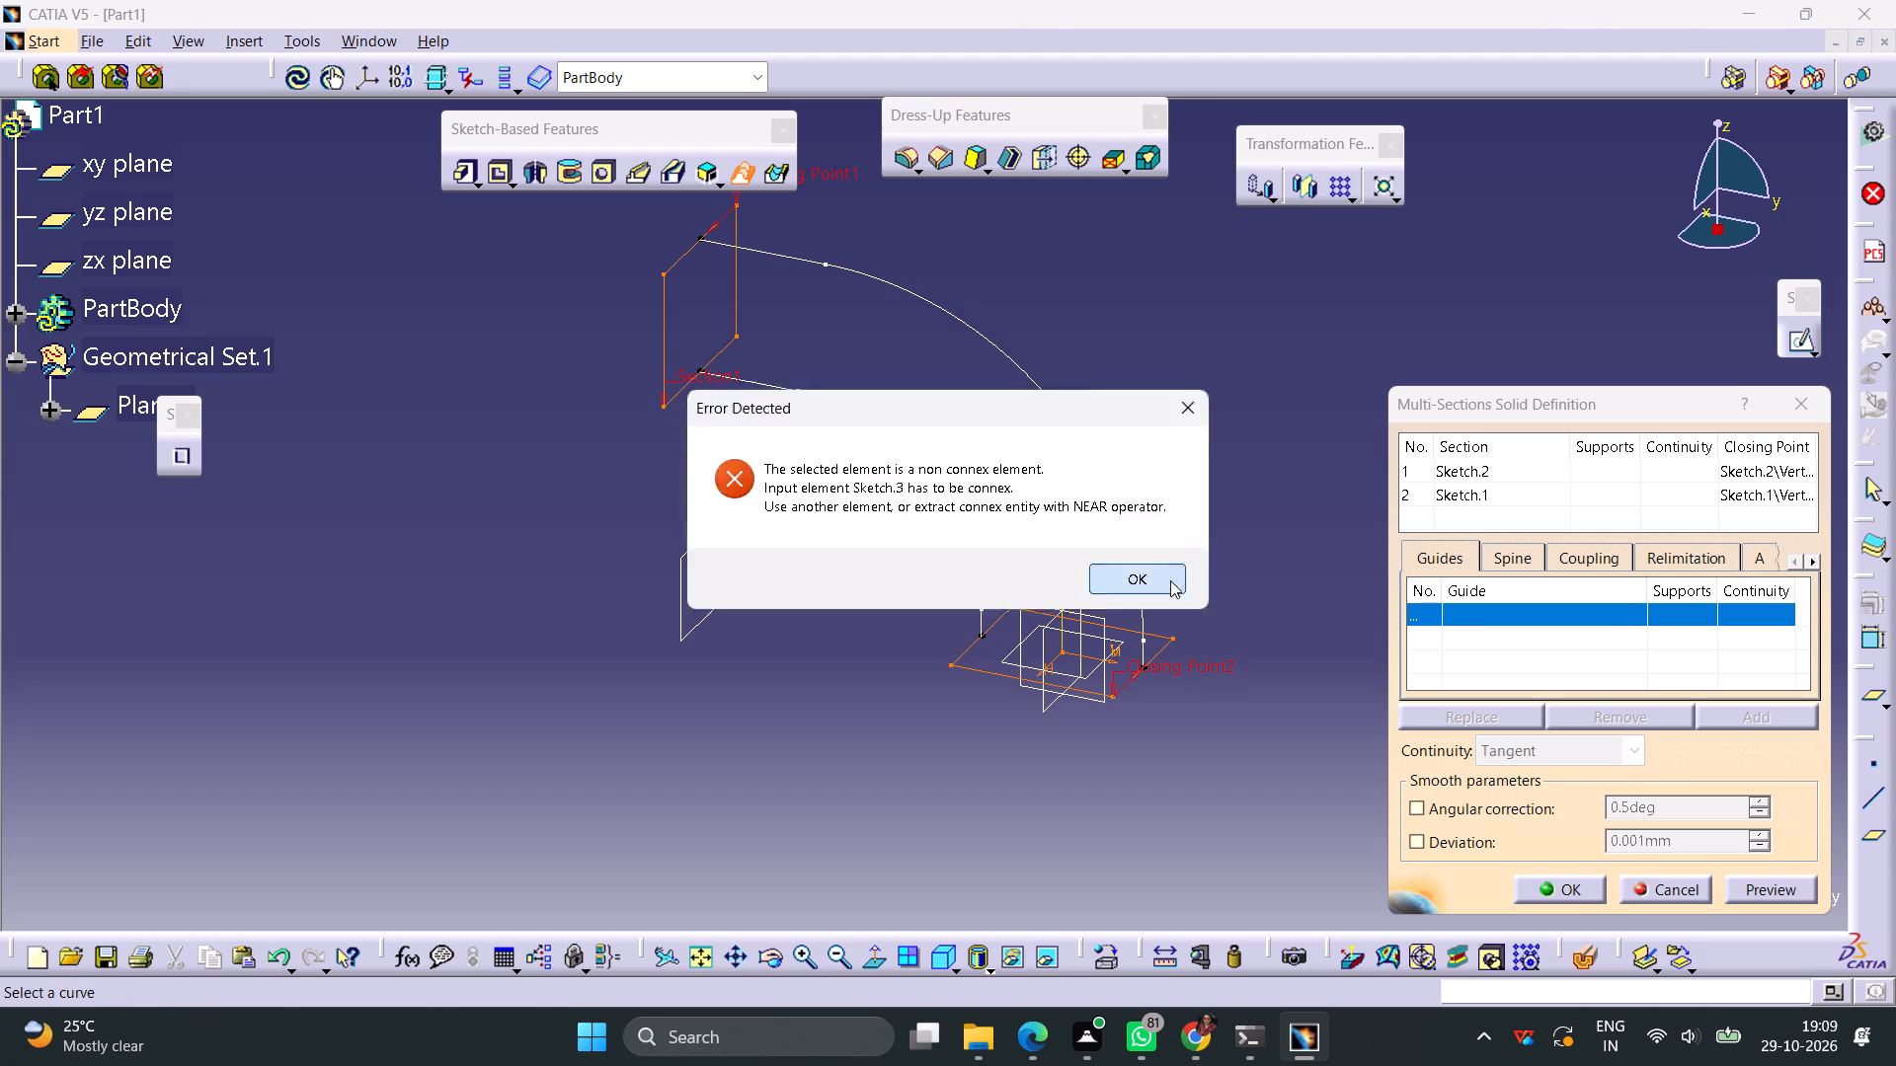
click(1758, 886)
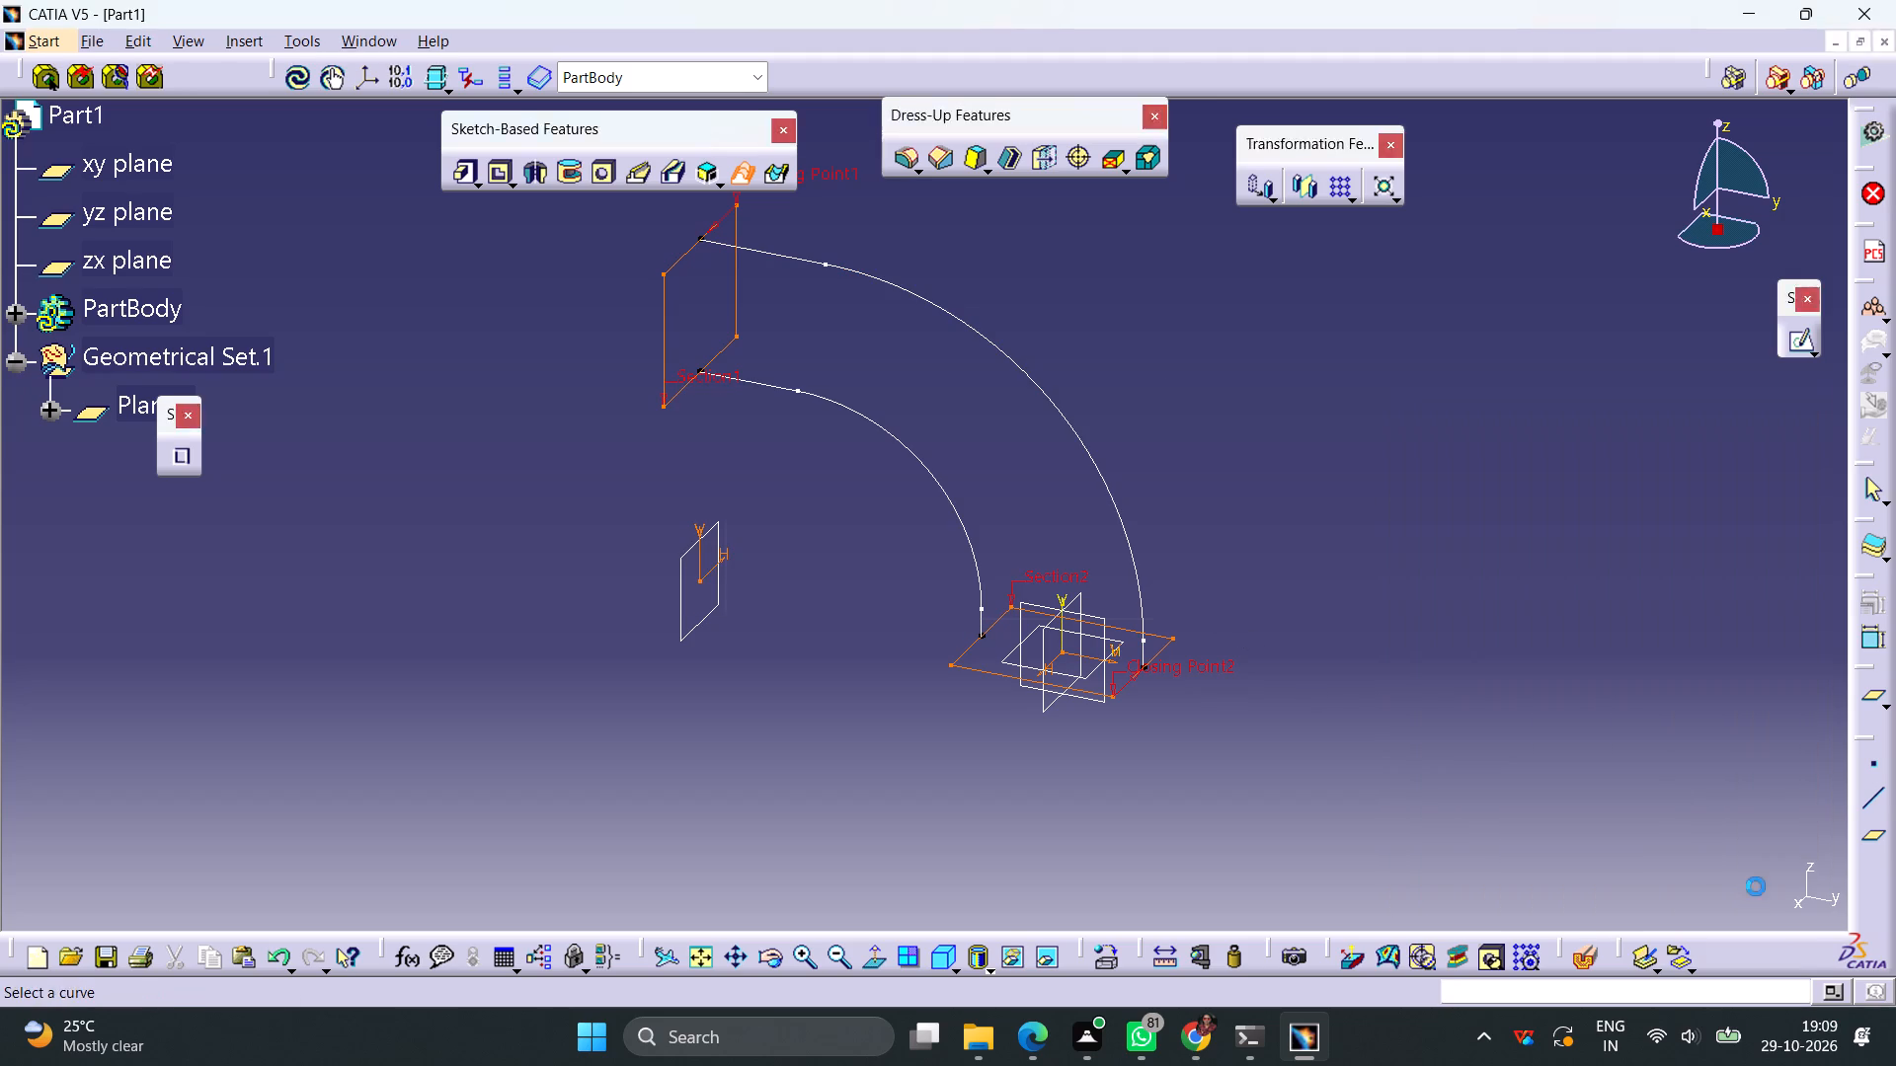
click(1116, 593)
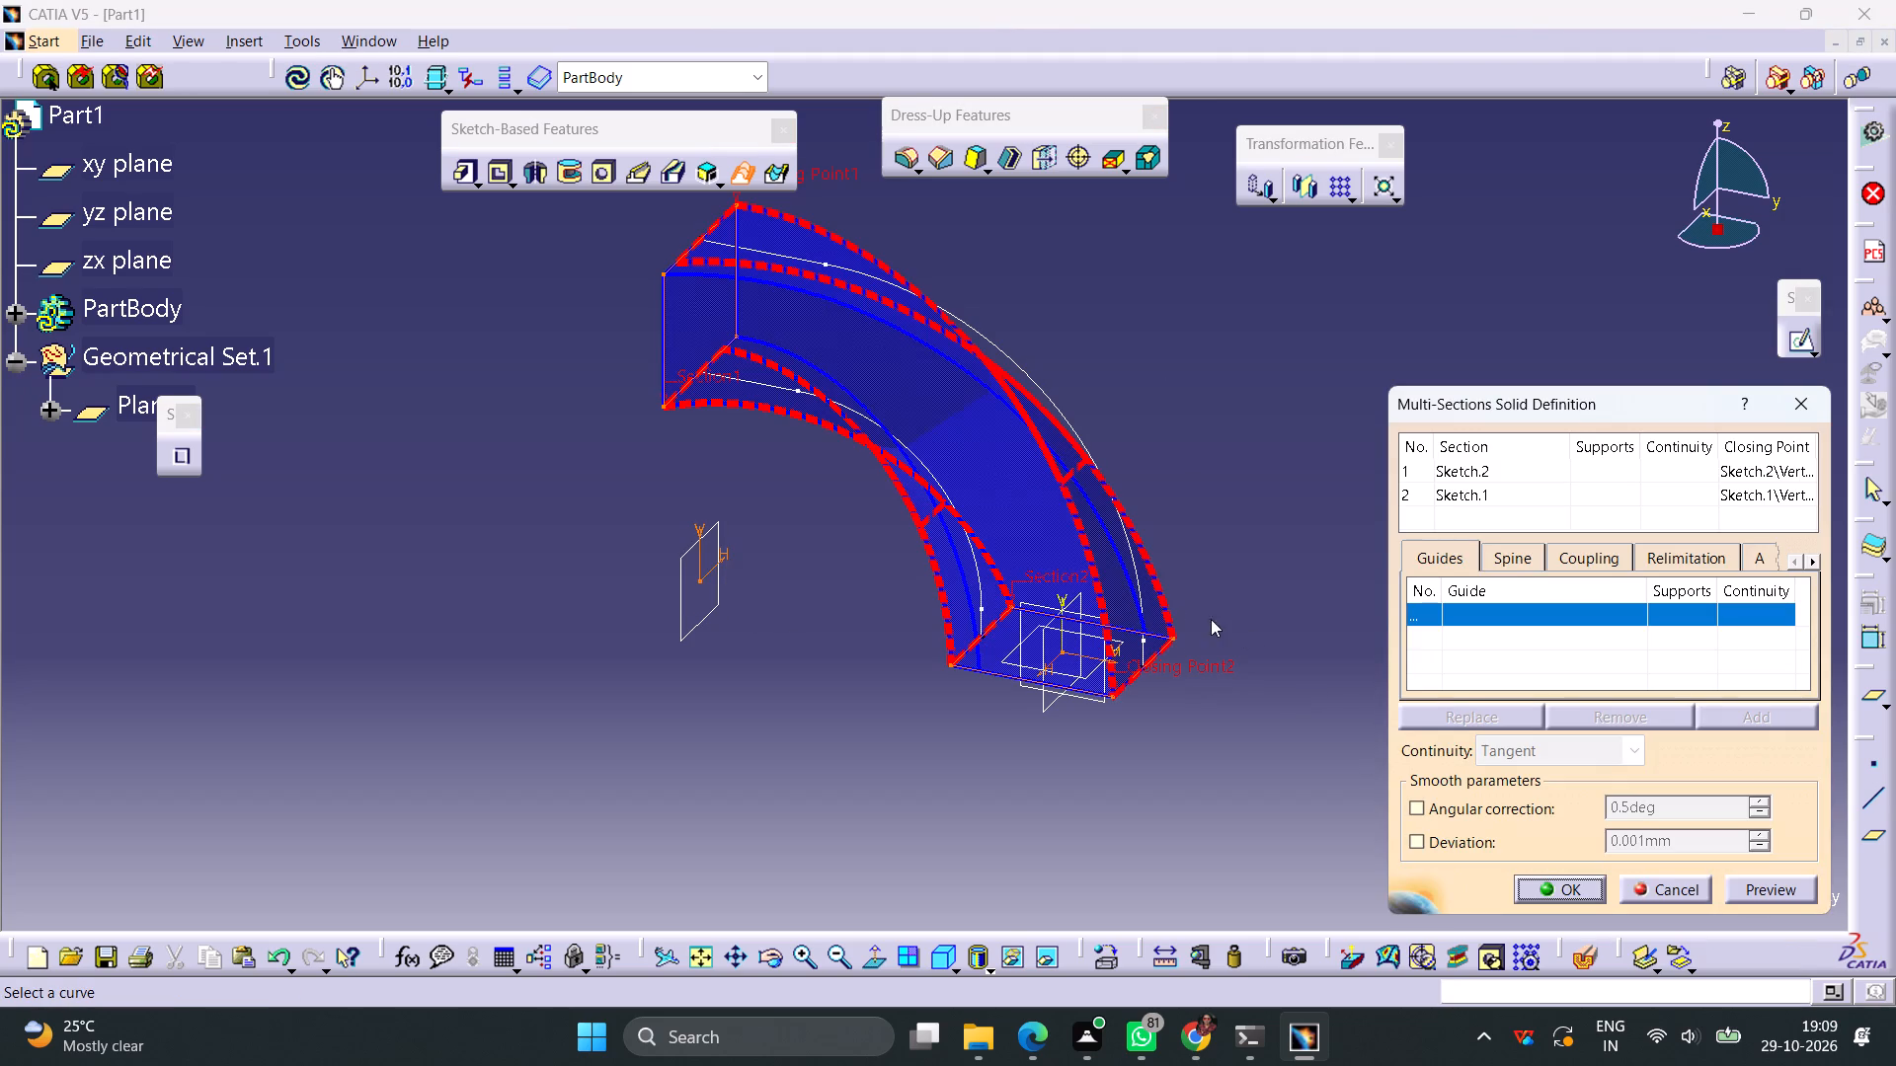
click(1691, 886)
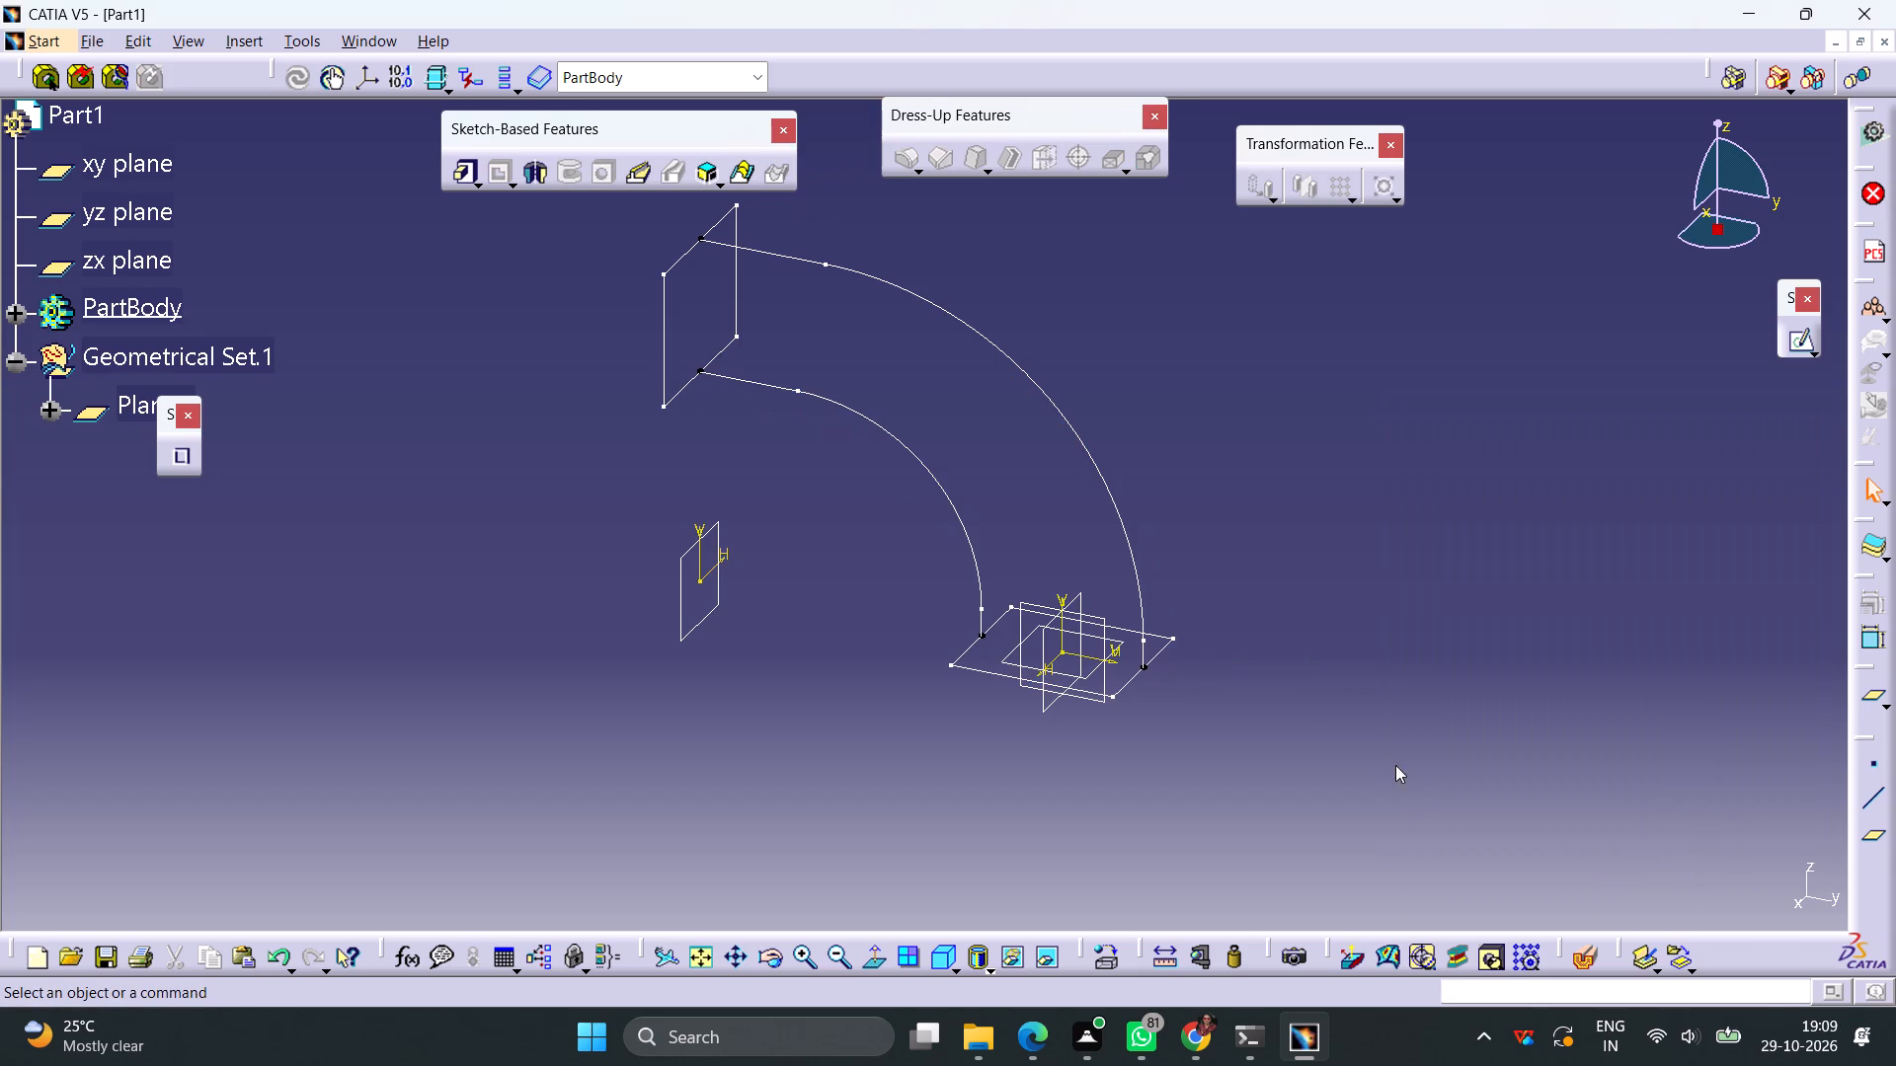
Reopen the guide sketch, delete the outer R57 arc with its vertical and horizontal lines, and exit the sketch.
double_click(1134, 581)
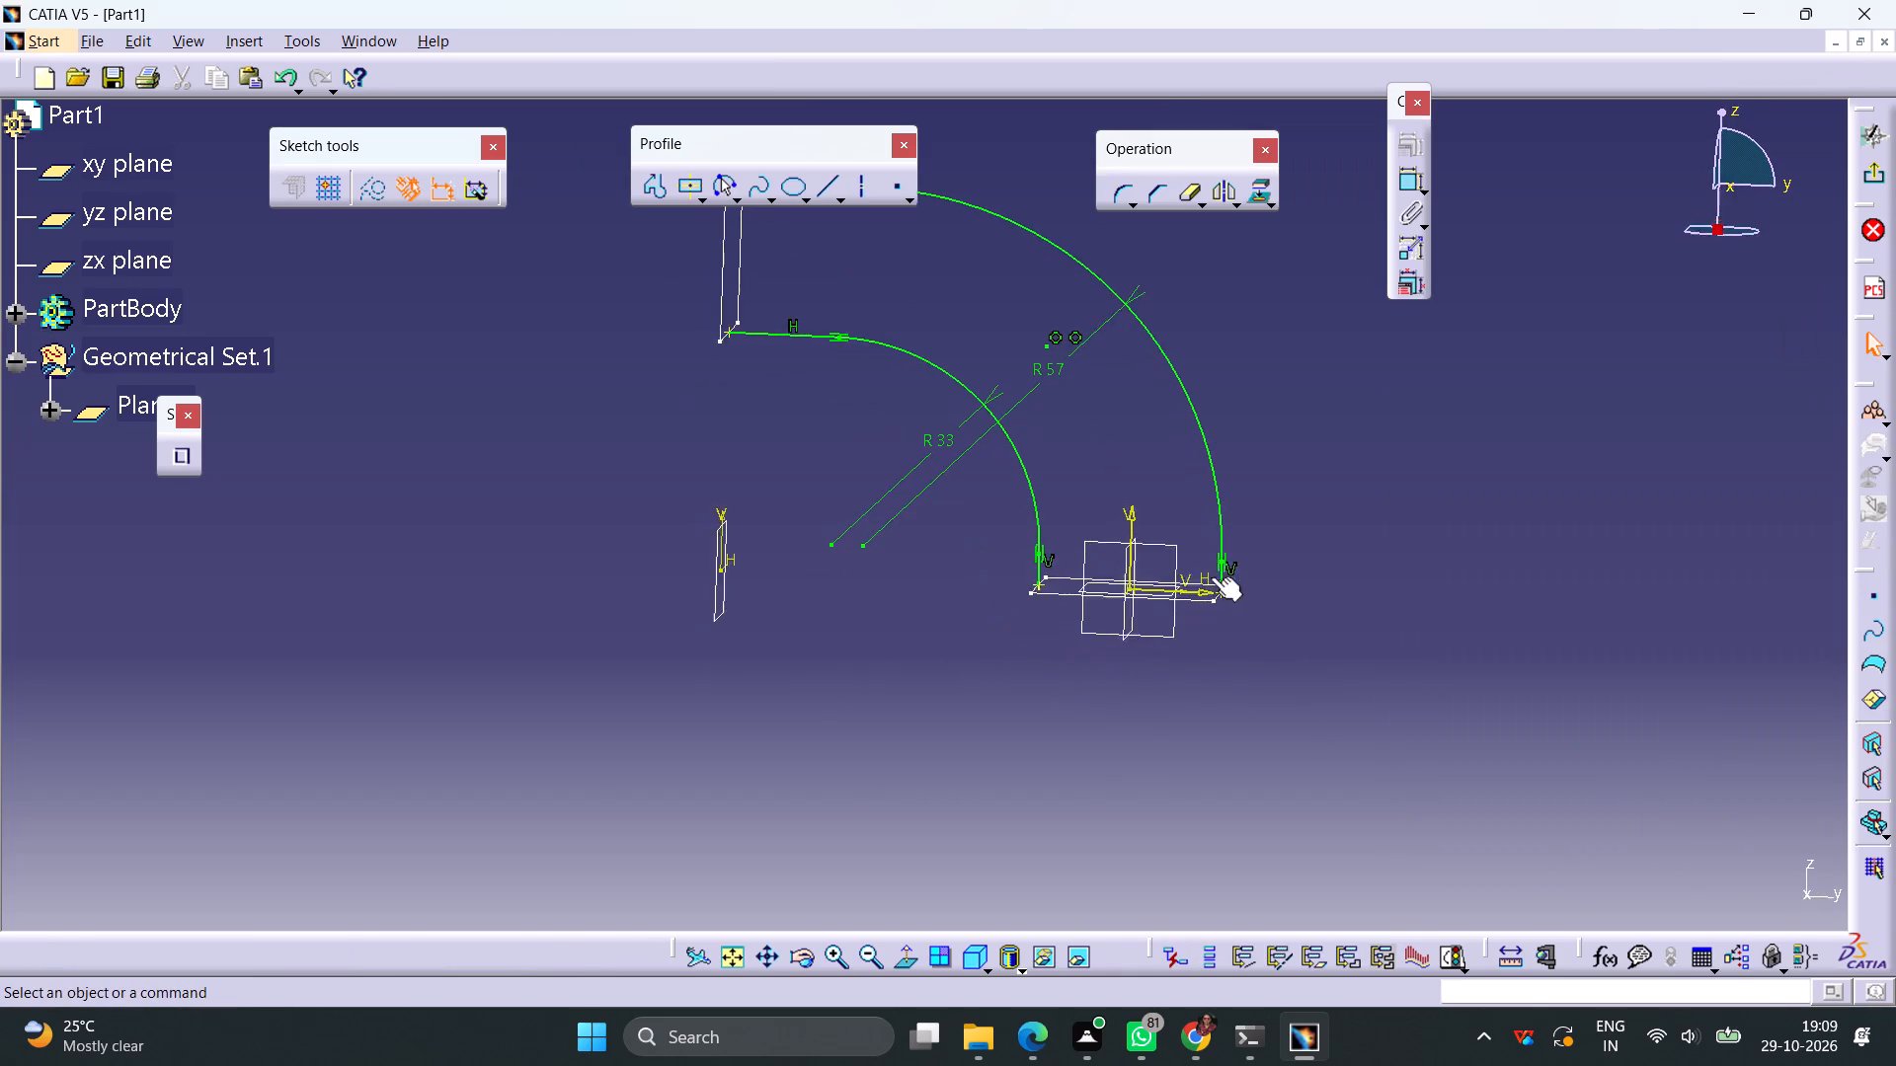
click(1208, 481)
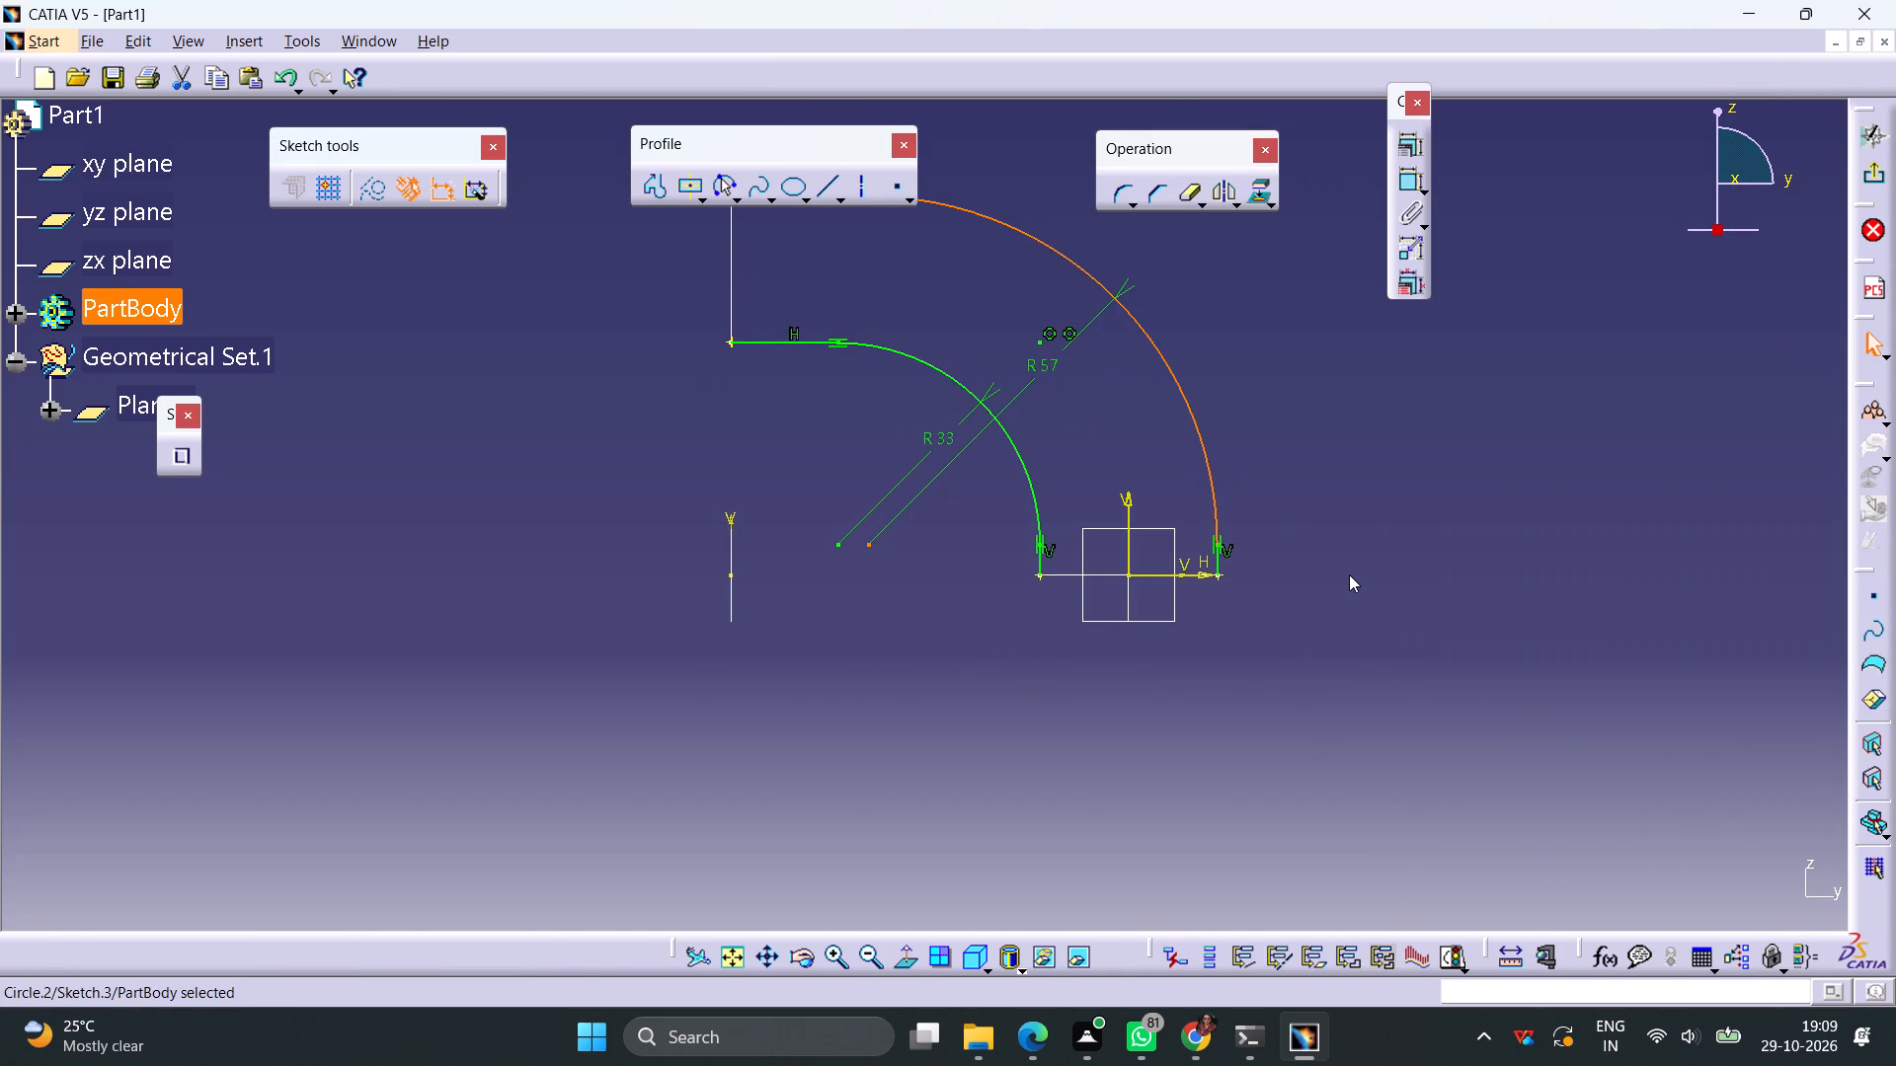
key(Delete)
click(1220, 560)
key(Delete)
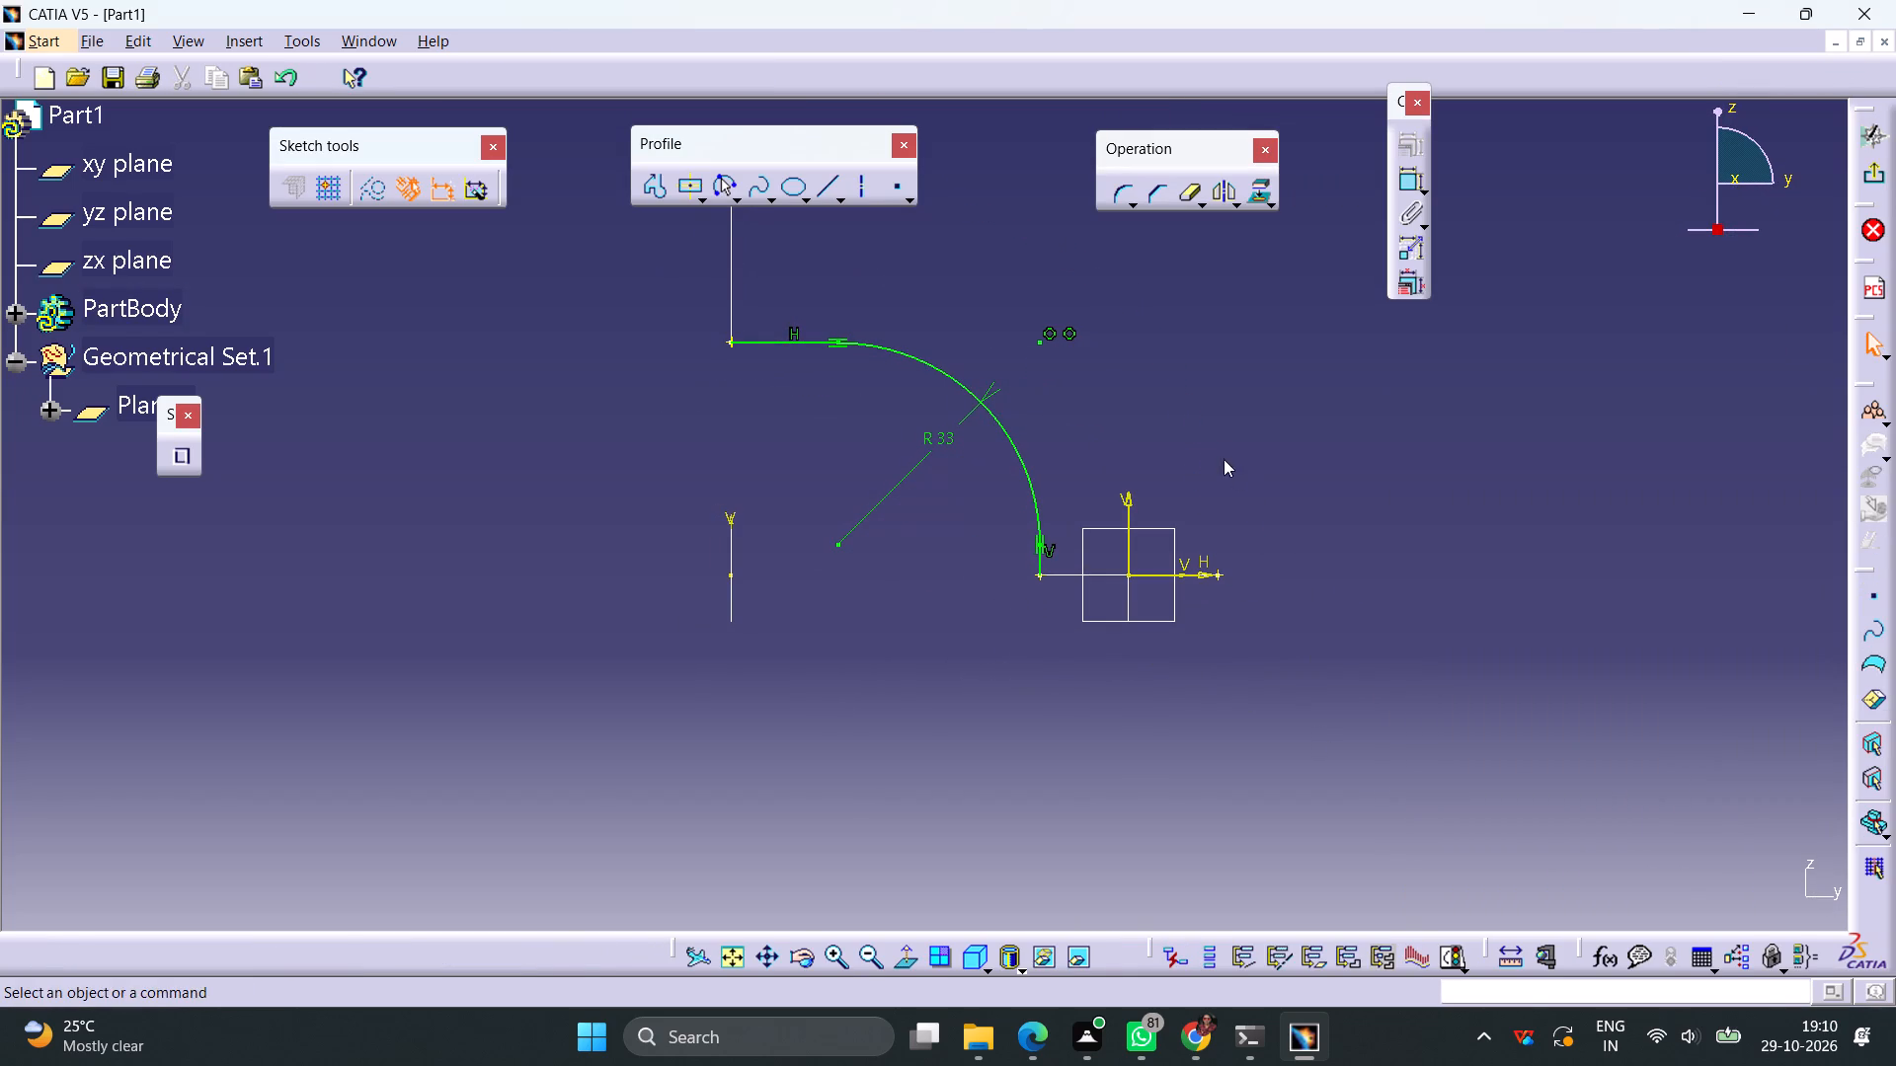
middle_drag(1215, 452, 1212, 623)
click(769, 366)
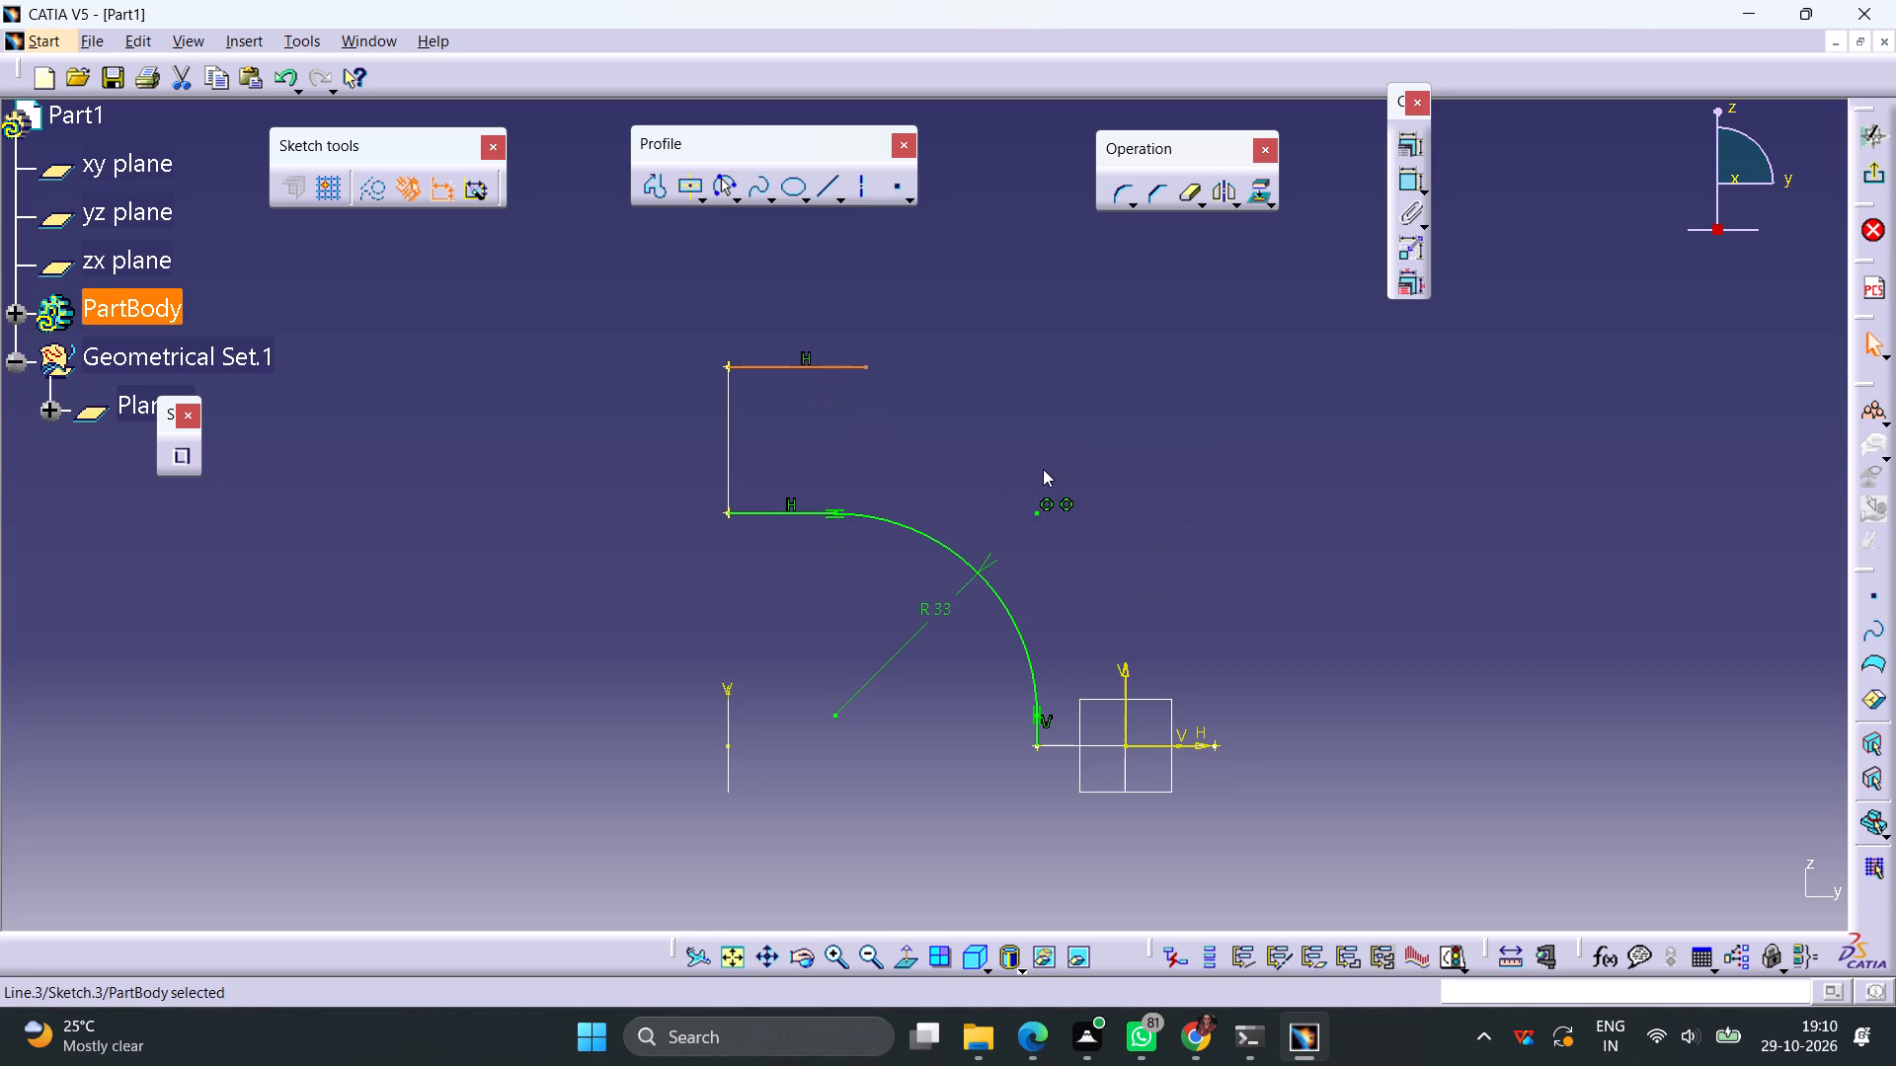
key(Delete)
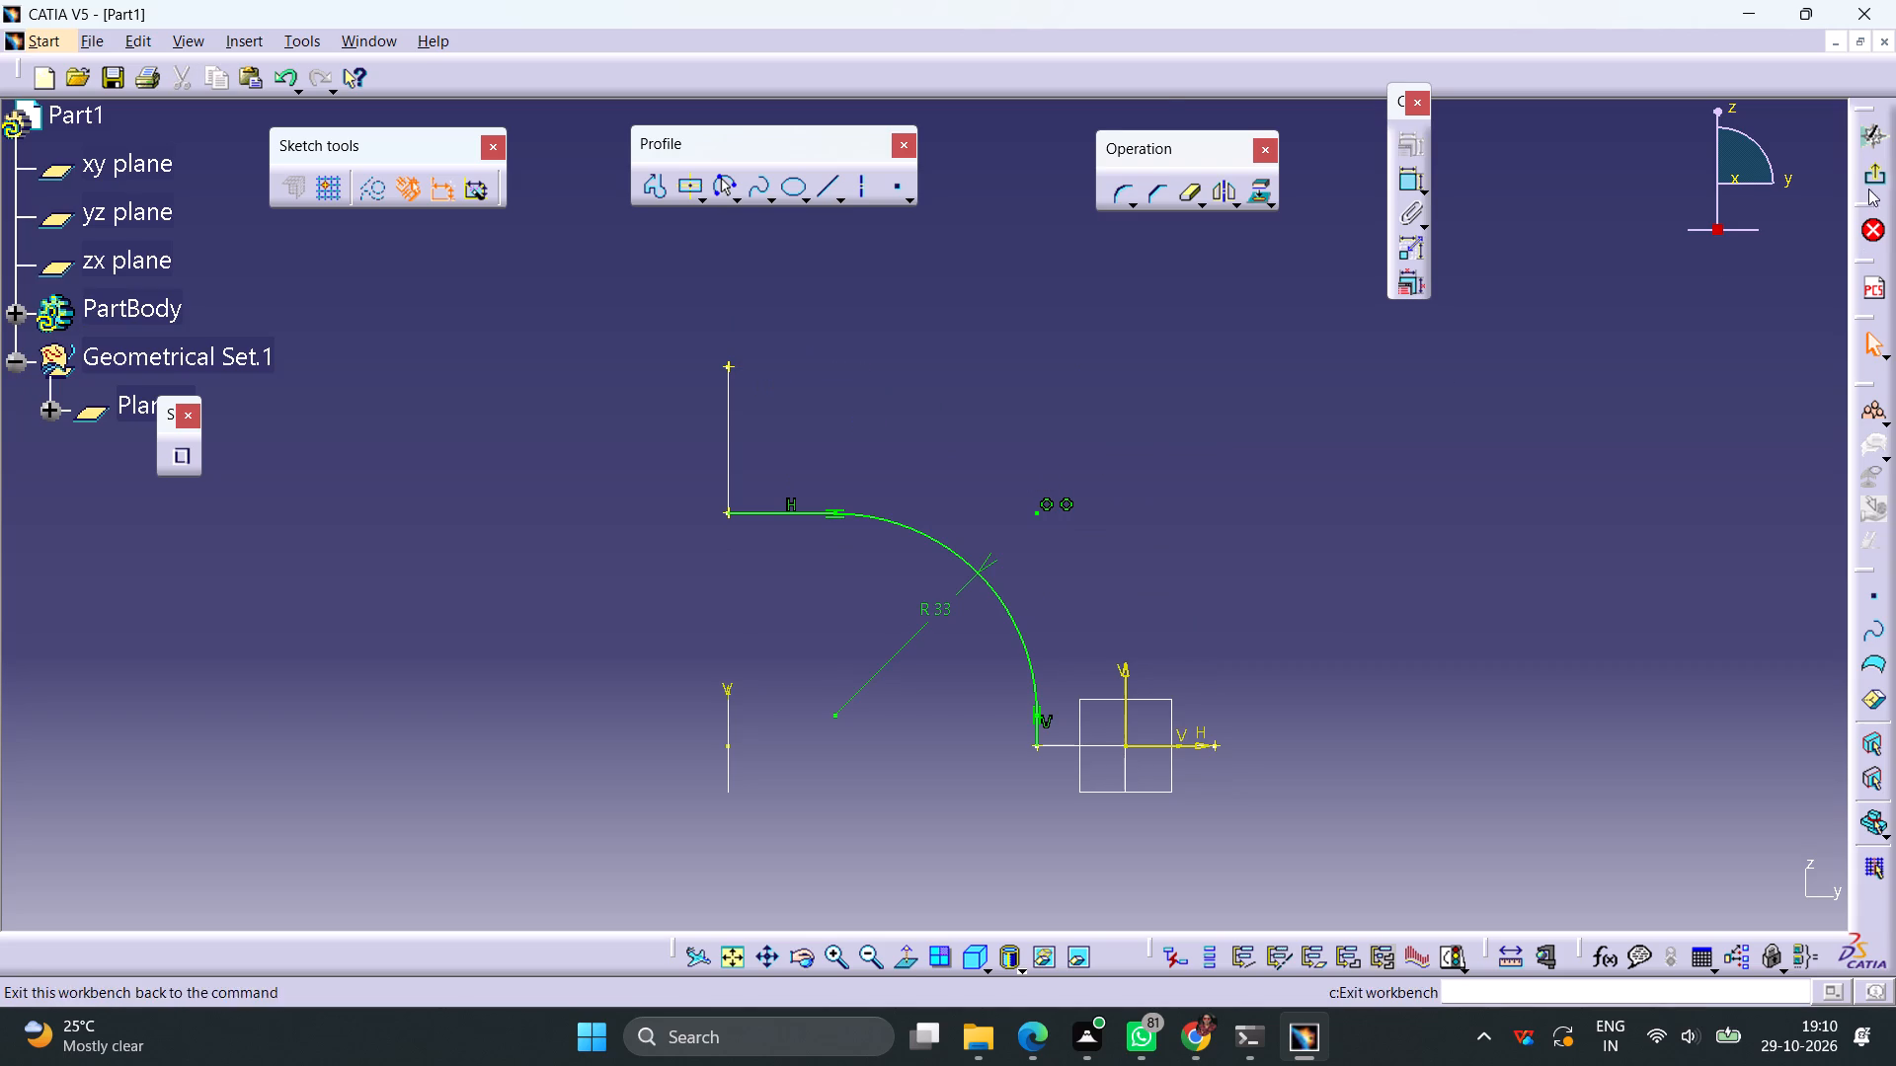
click(1868, 179)
click(1077, 434)
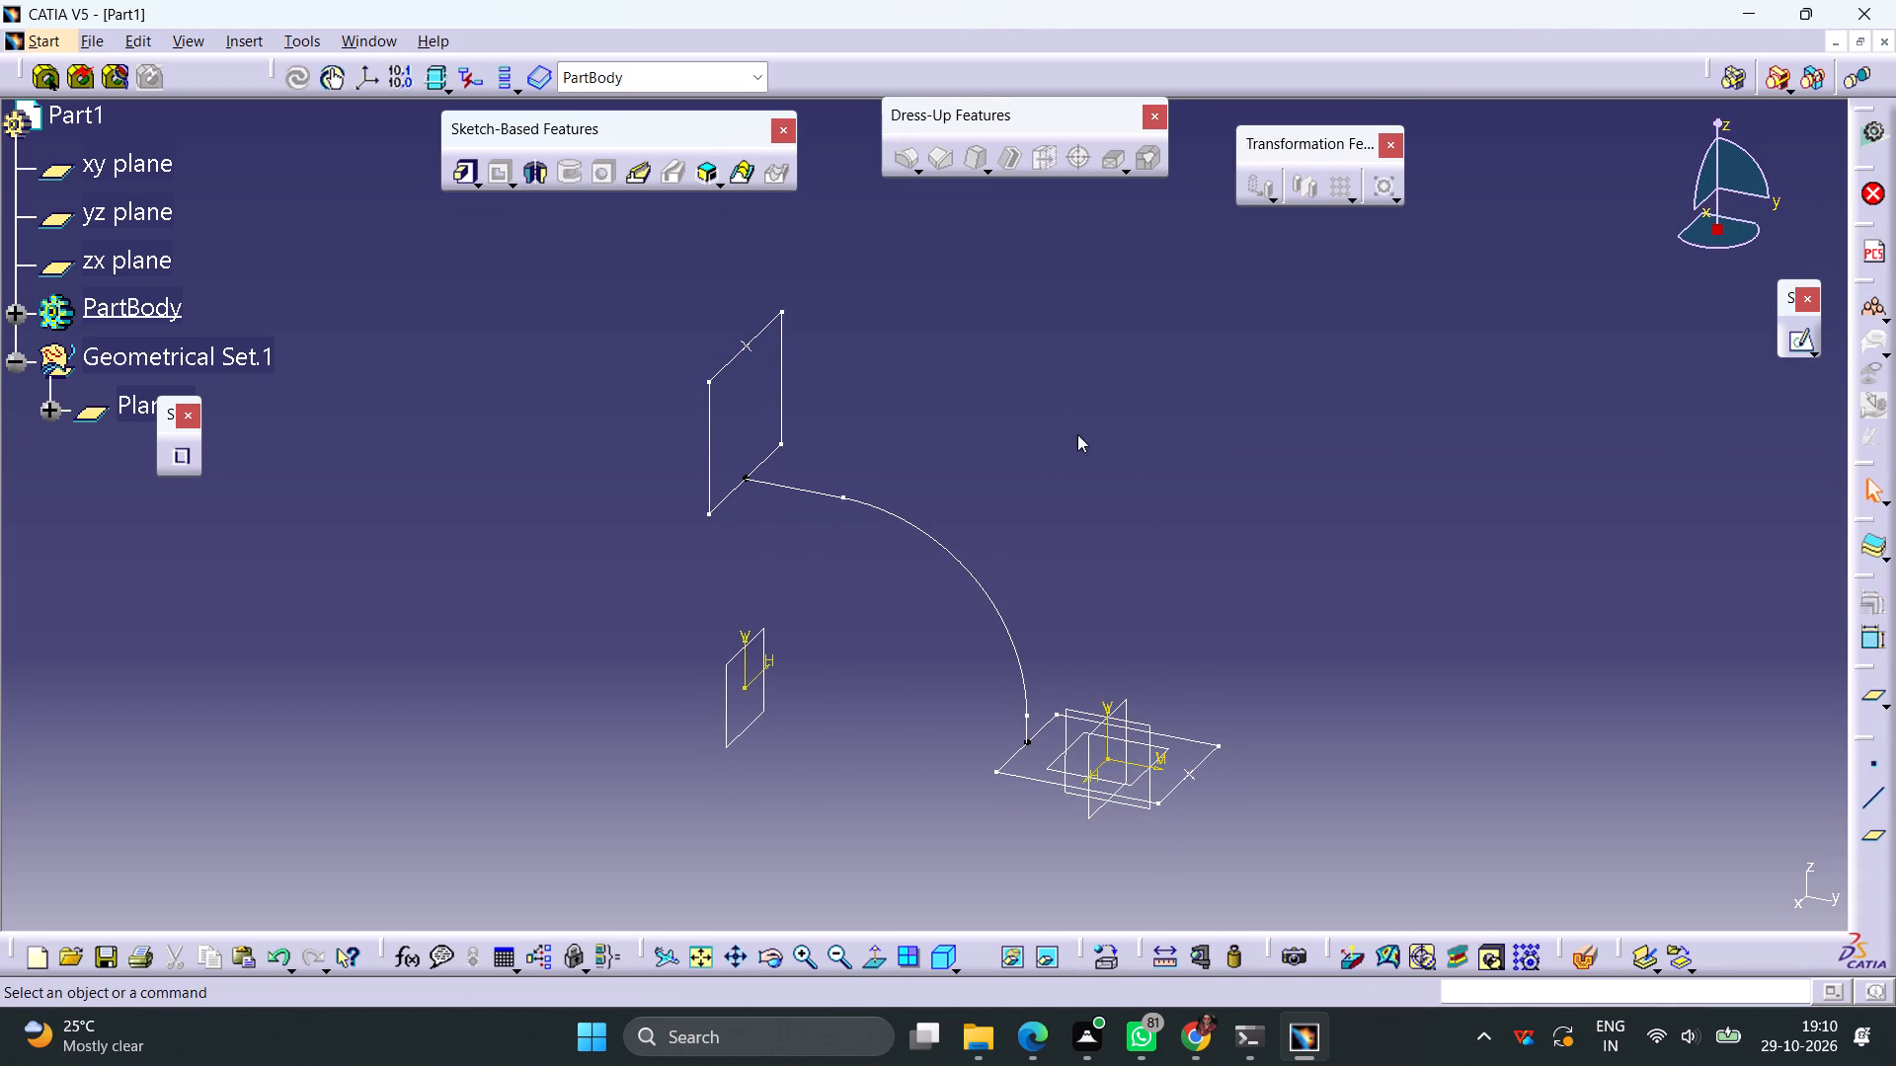
Start a new sketch on the yz plane and project the upper profile's top point and the base profile's far point onto it.
click(1150, 740)
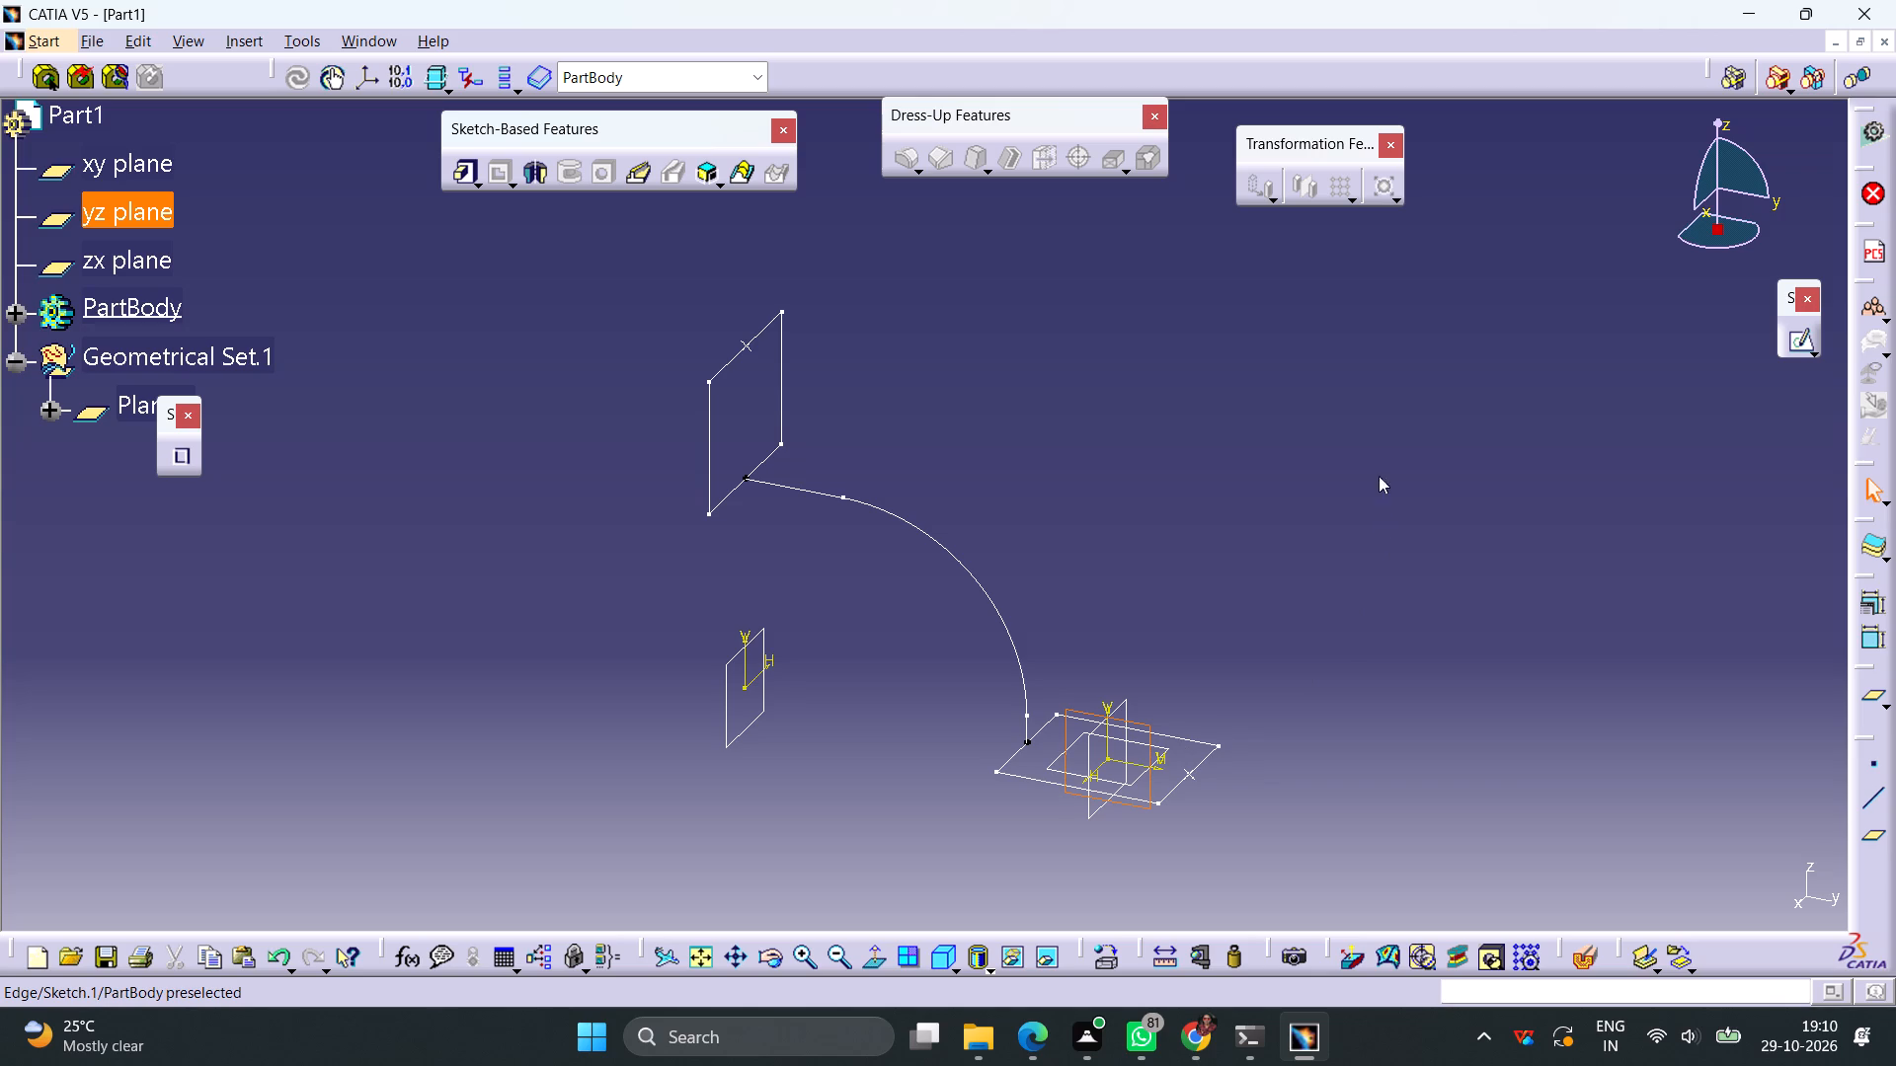
click(1795, 346)
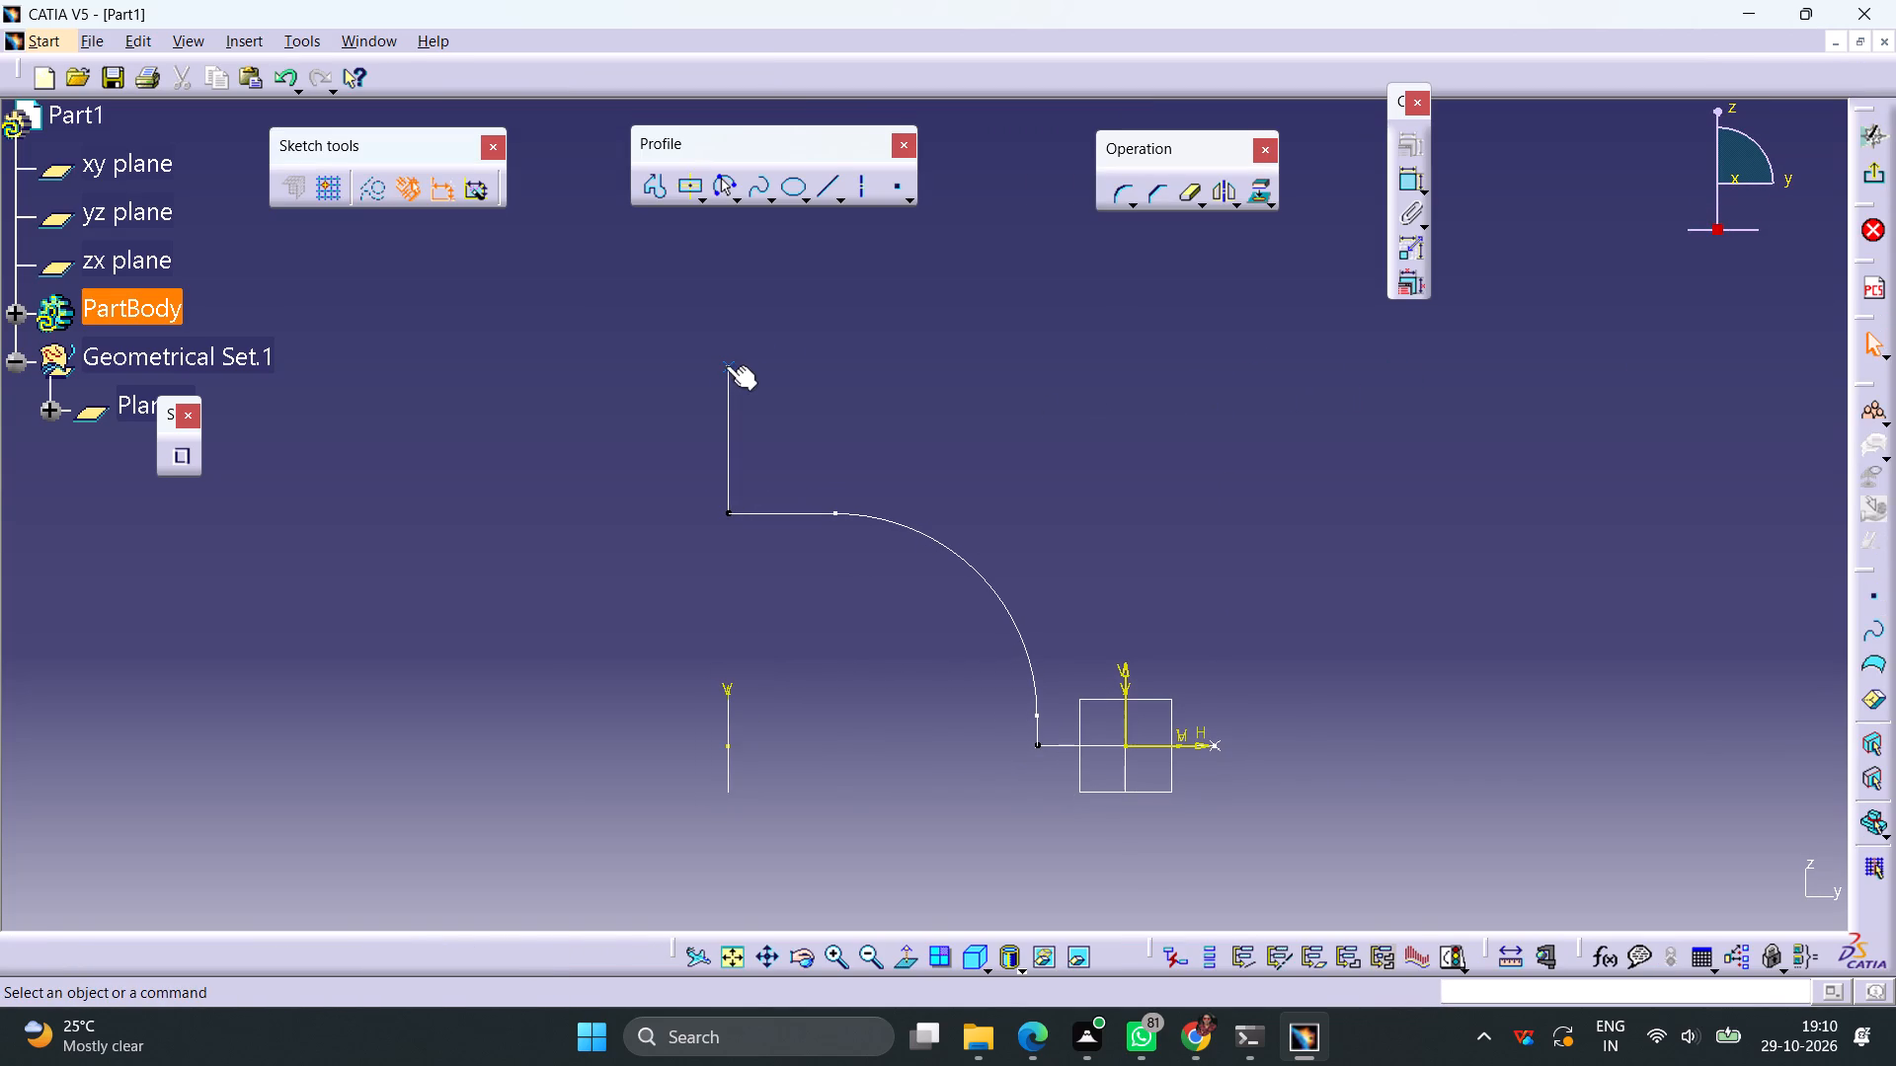
click(726, 365)
click(1248, 193)
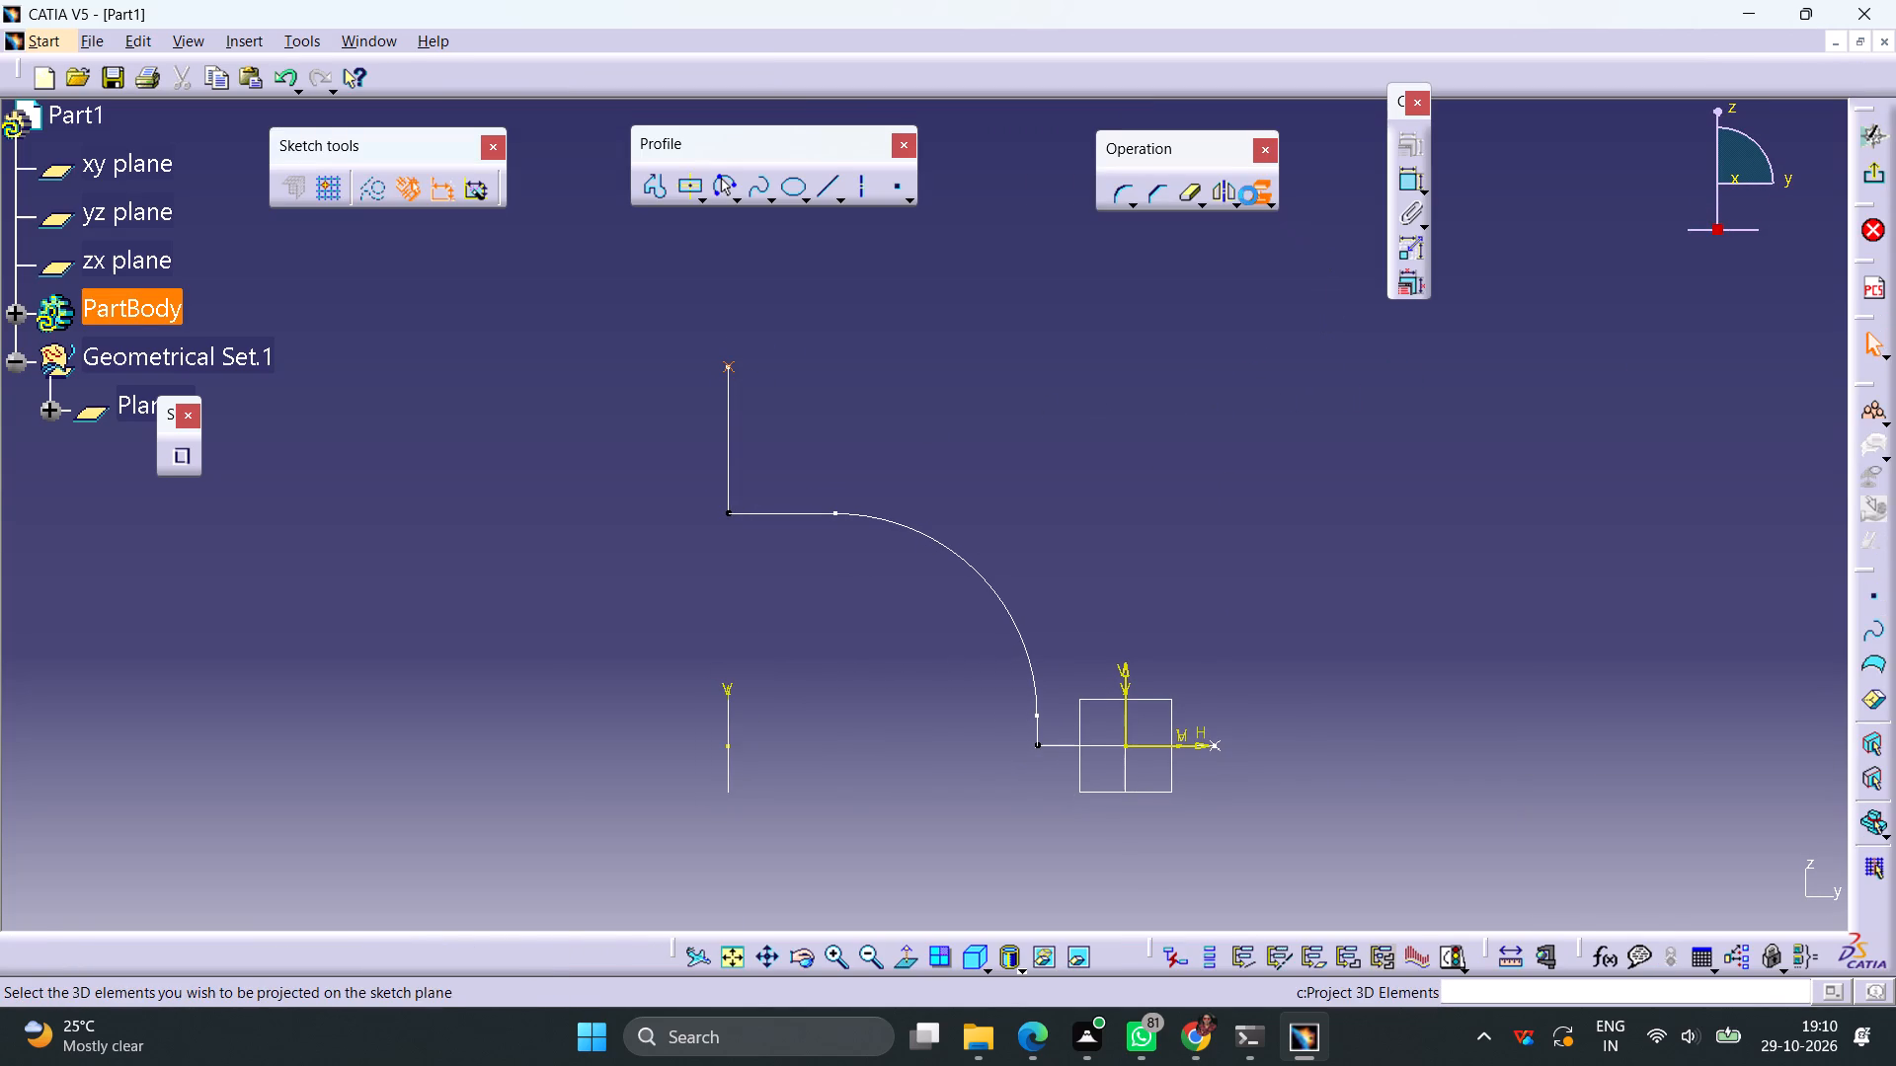
click(1654, 877)
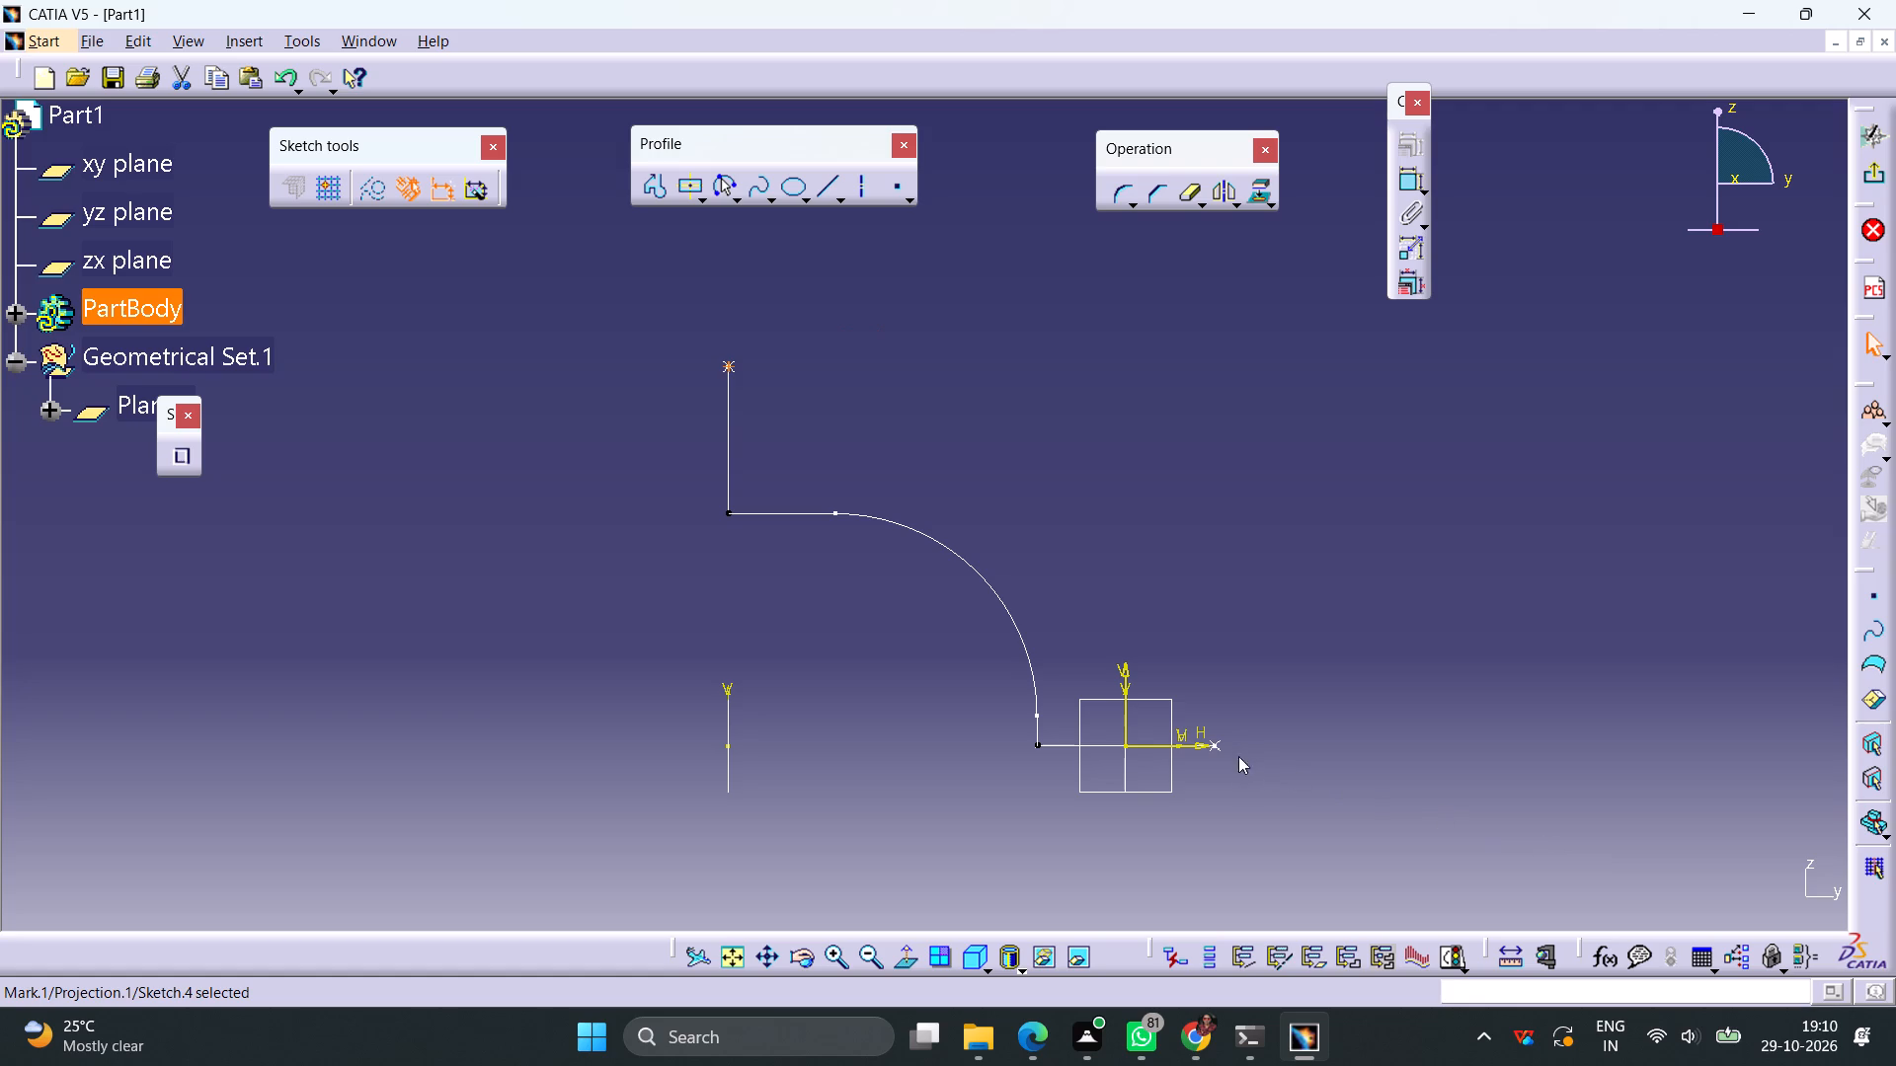
click(1218, 746)
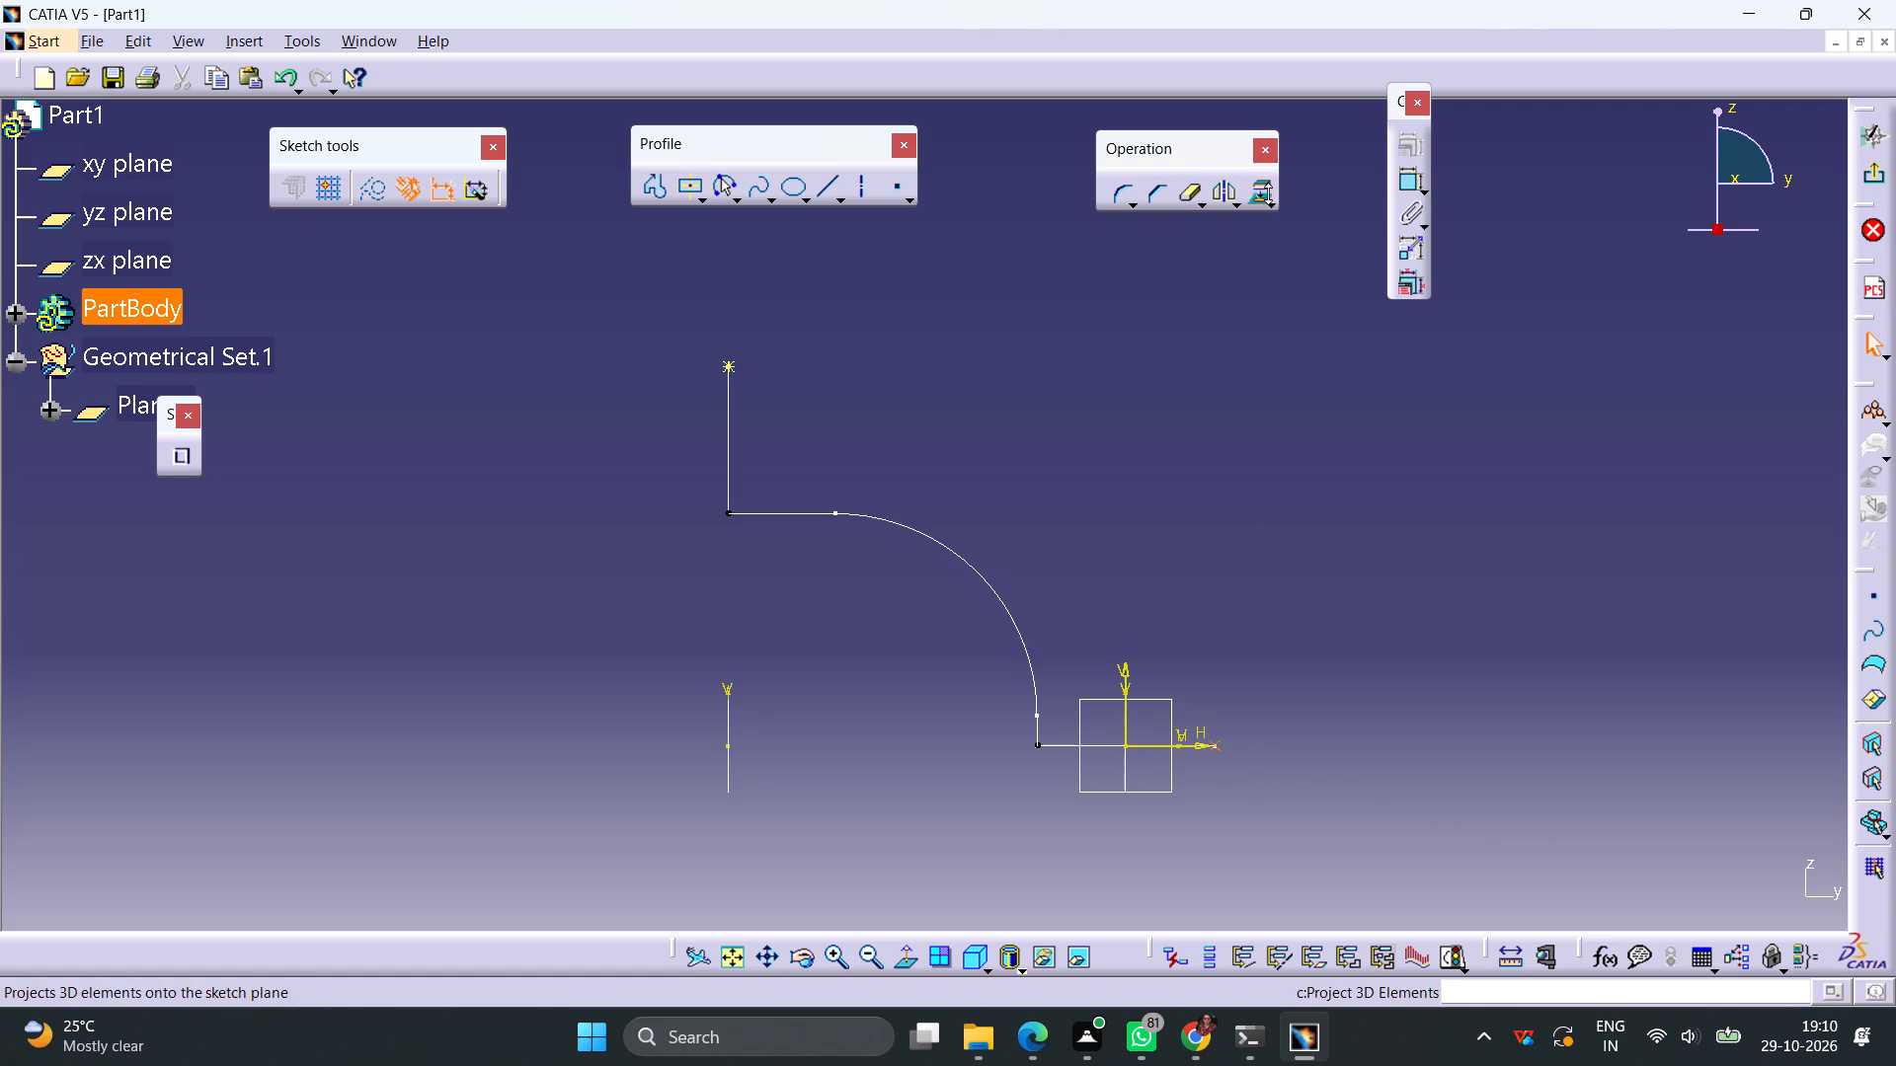
click(1248, 195)
click(1663, 877)
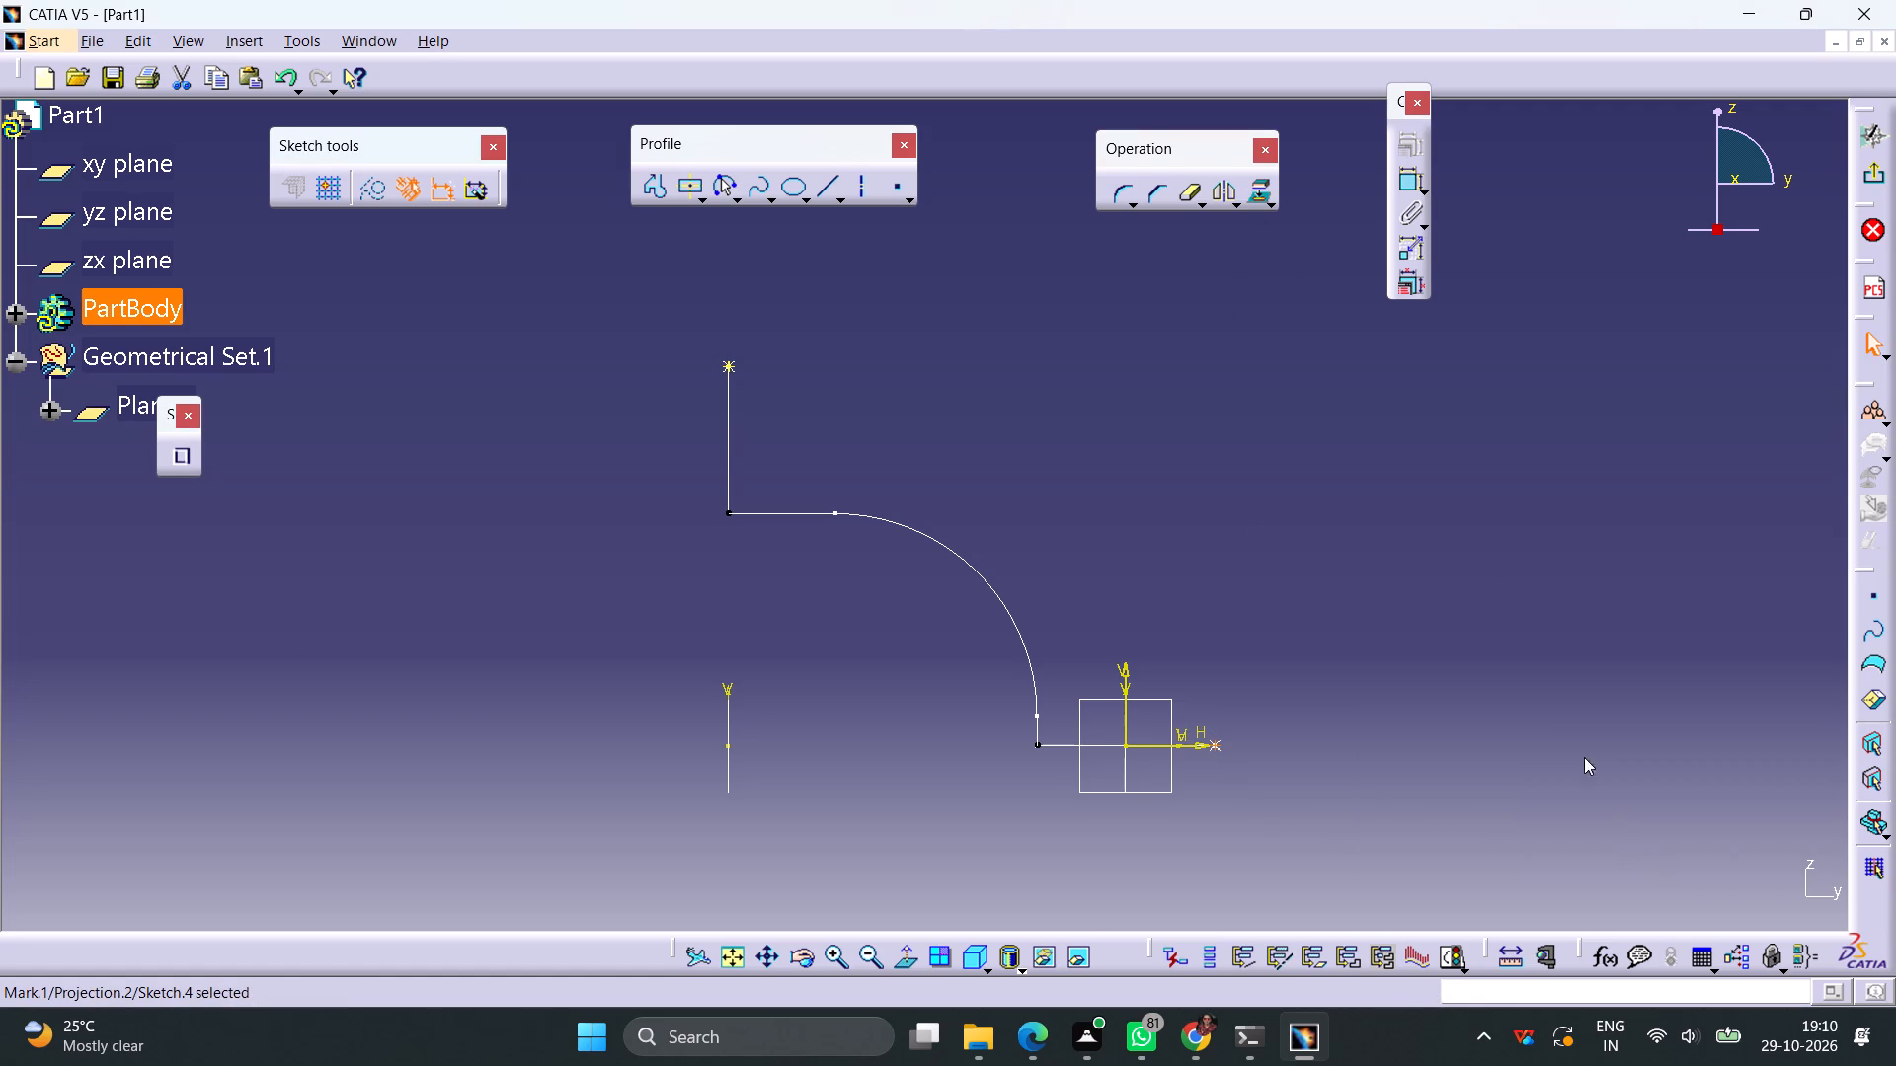
Draw a horizontal line from the upper projected point and a vertical line from the base projected point, crossing it.
click(826, 181)
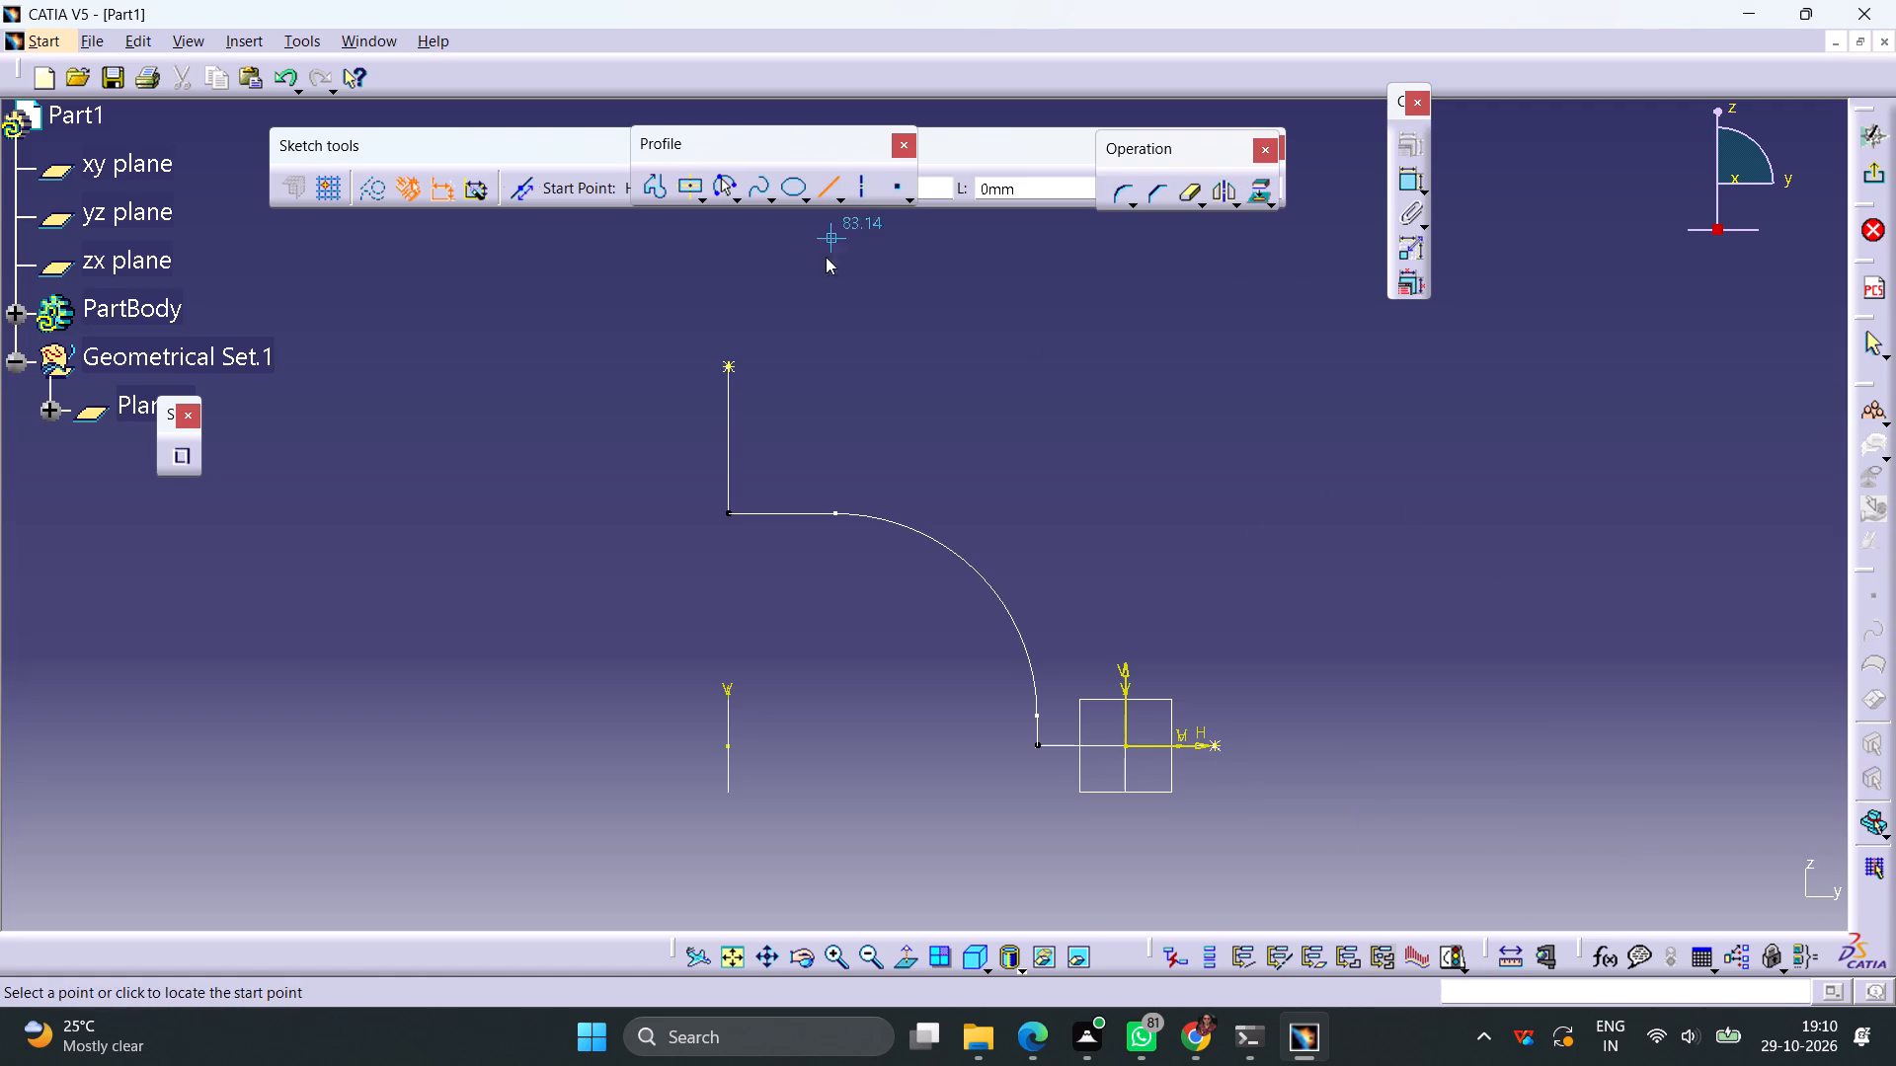
click(732, 363)
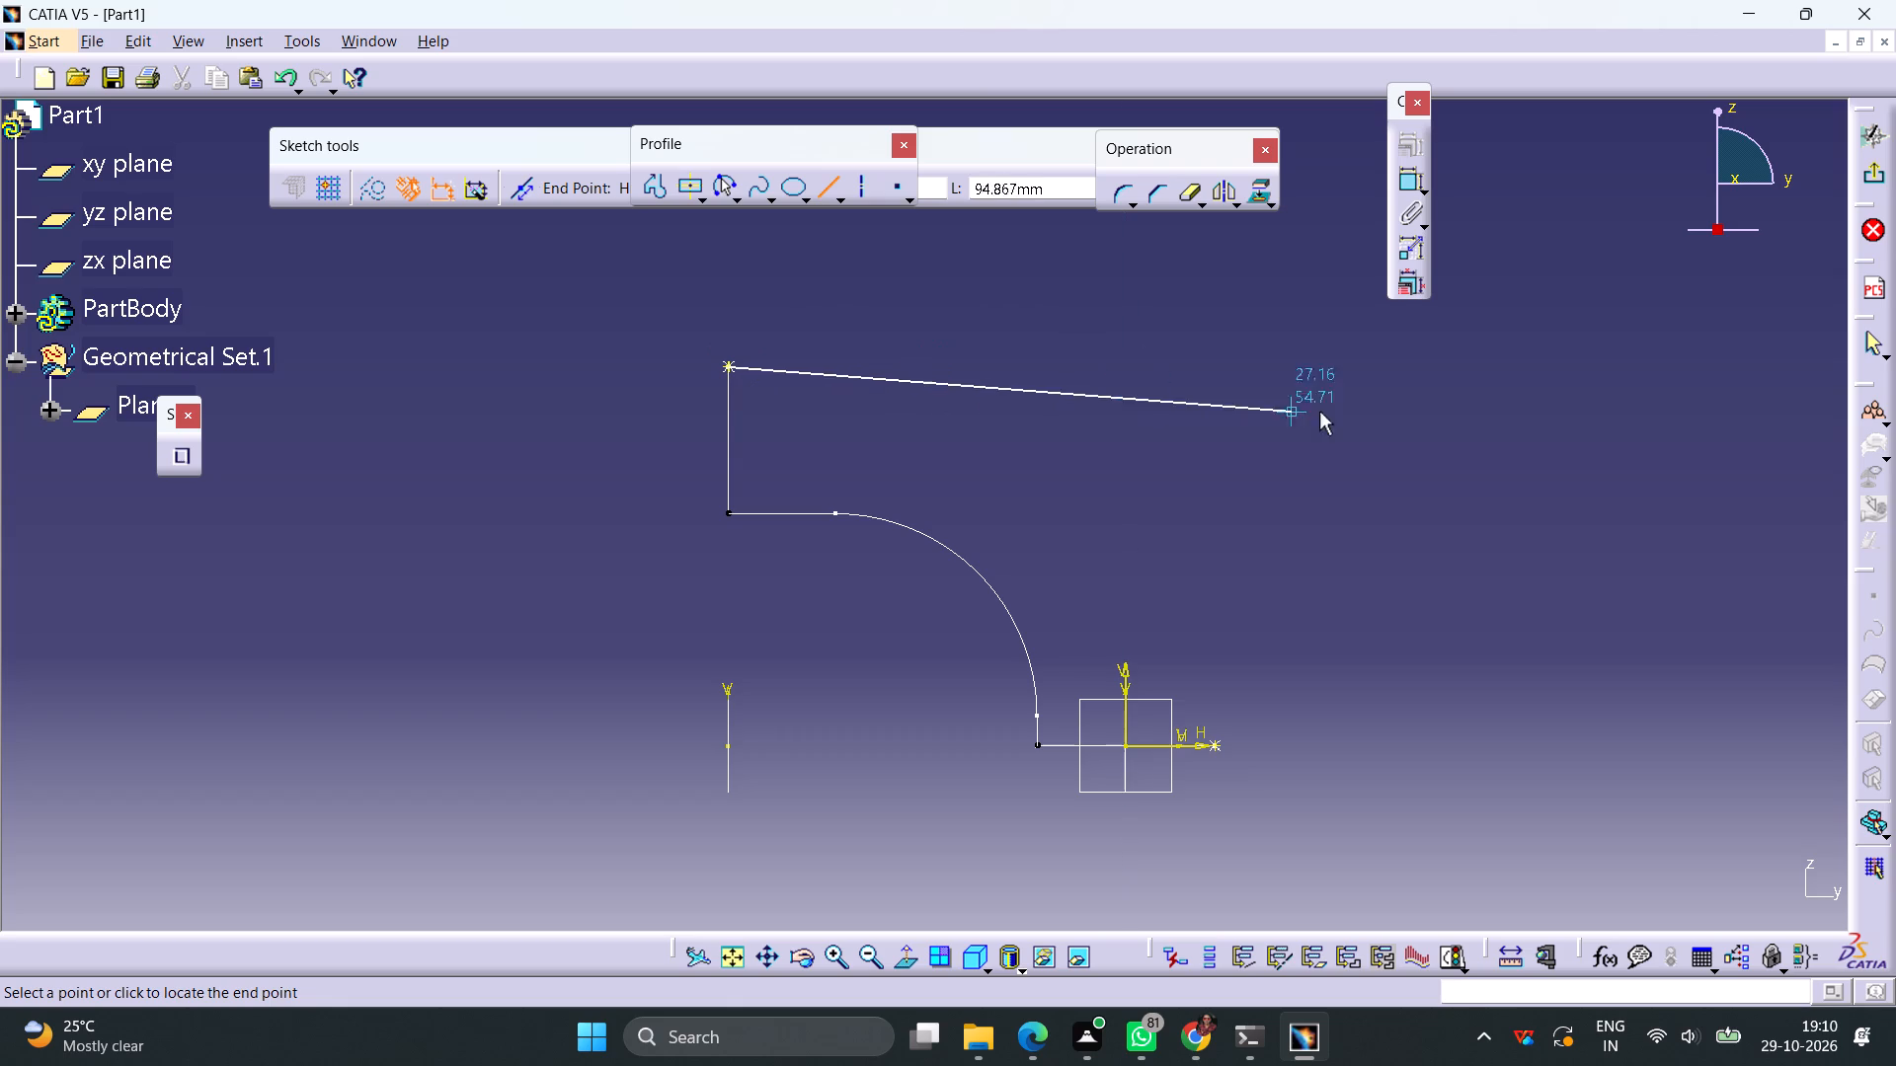
click(1341, 369)
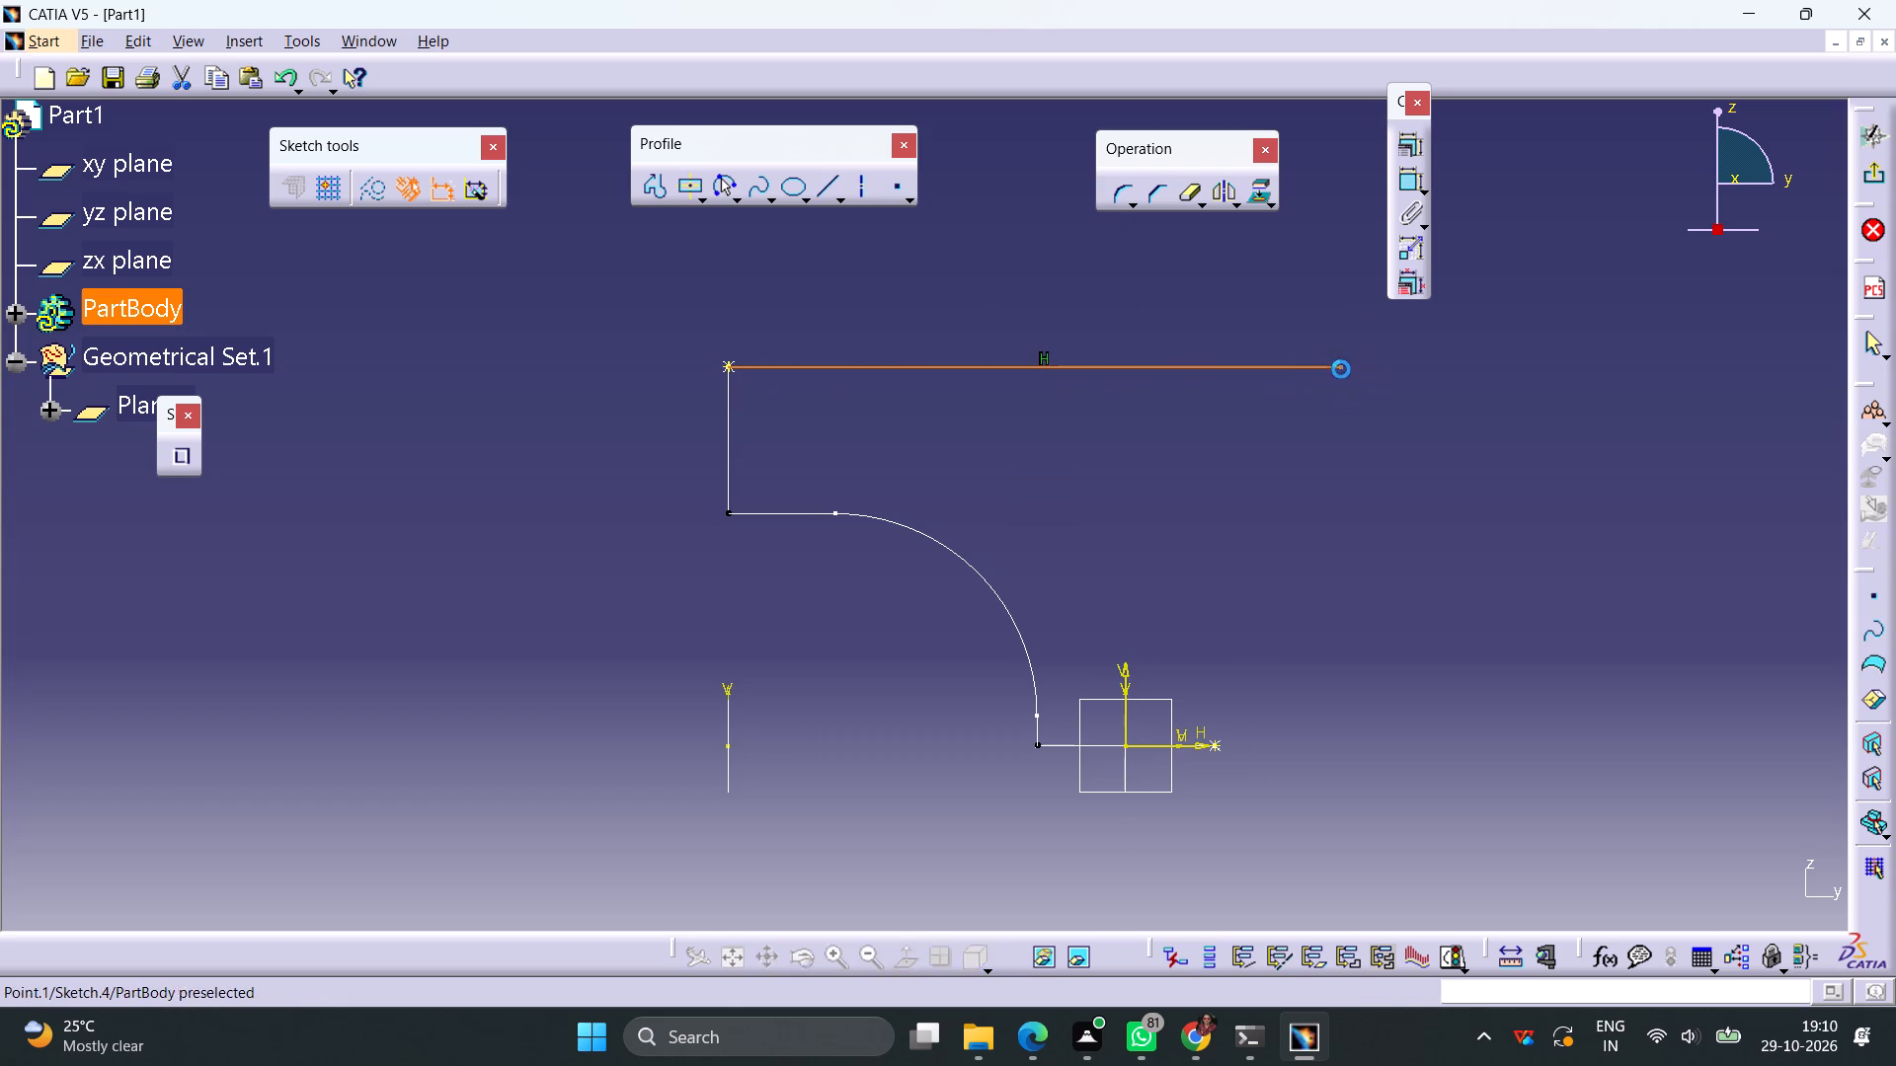
click(823, 186)
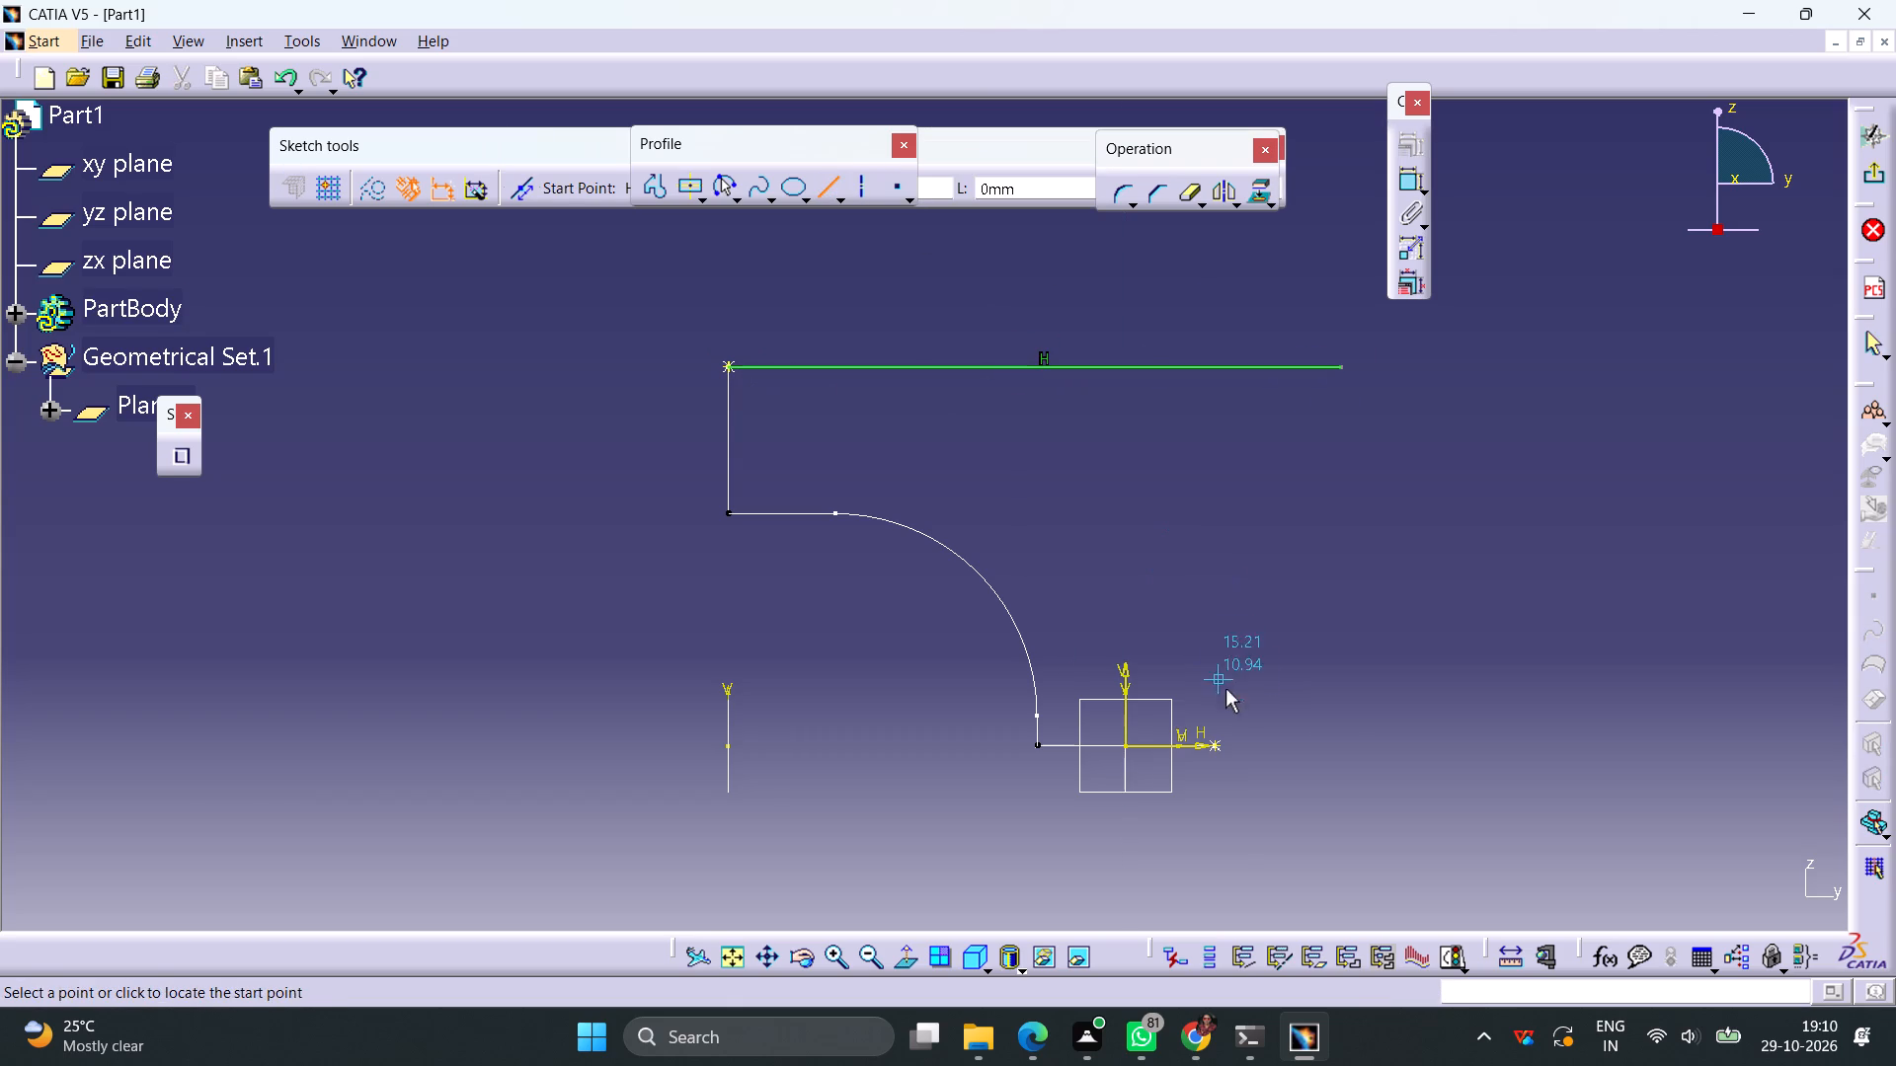
click(1214, 749)
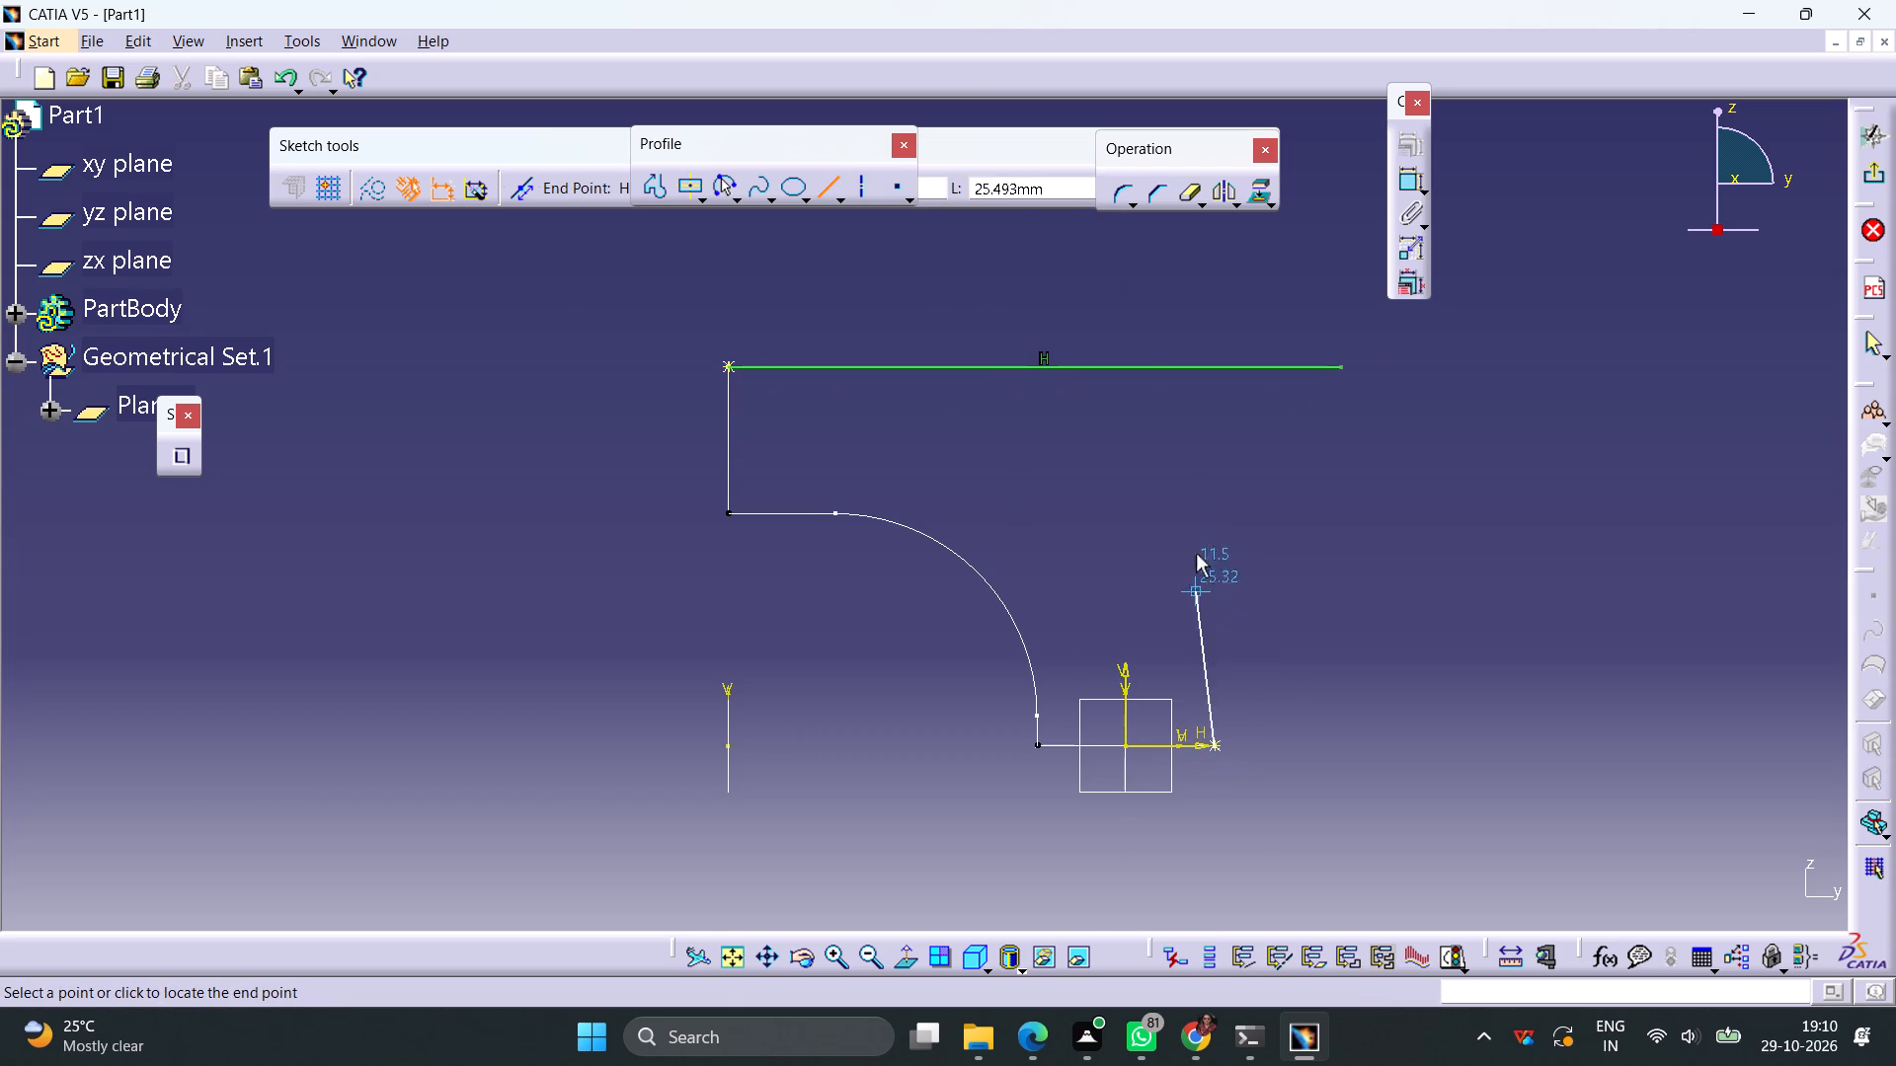
click(1213, 274)
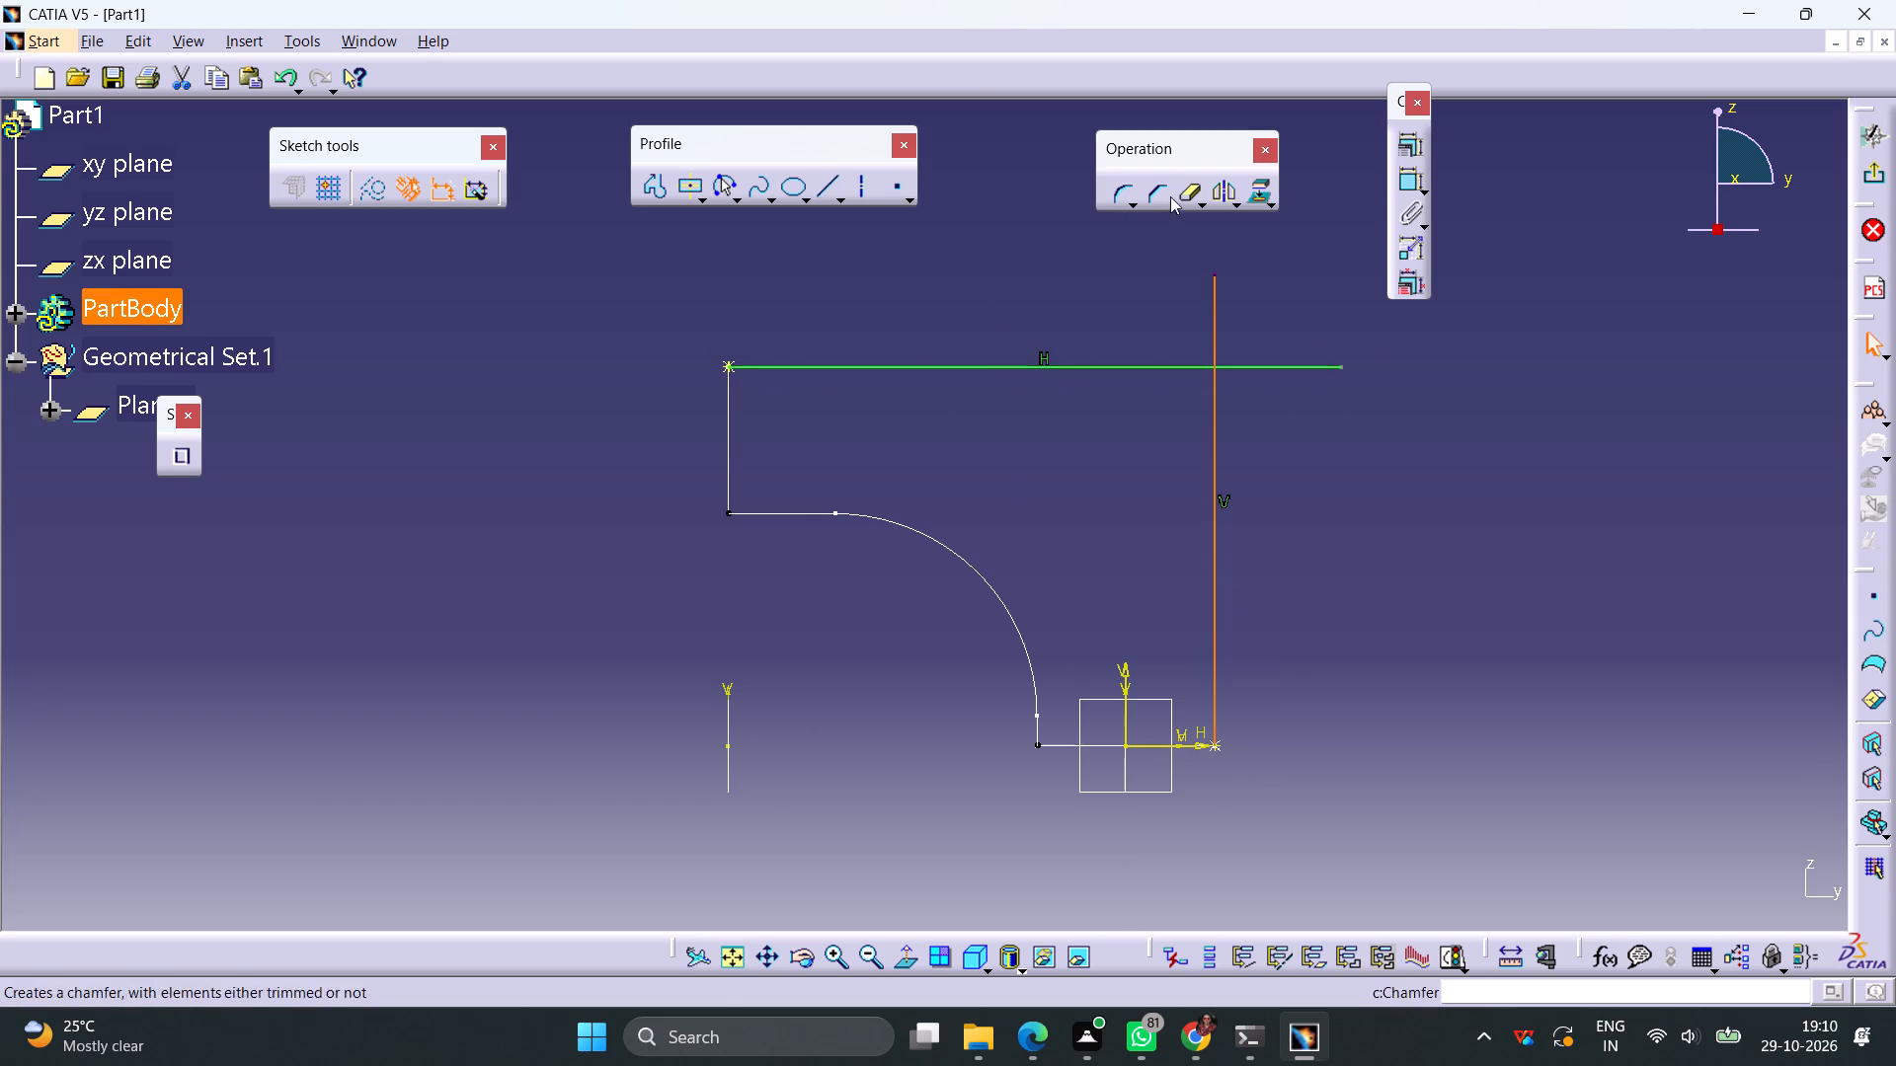
Quick-trim the overhanging ends of the vertical and horizontal lines at their intersection.
click(1178, 196)
click(1215, 305)
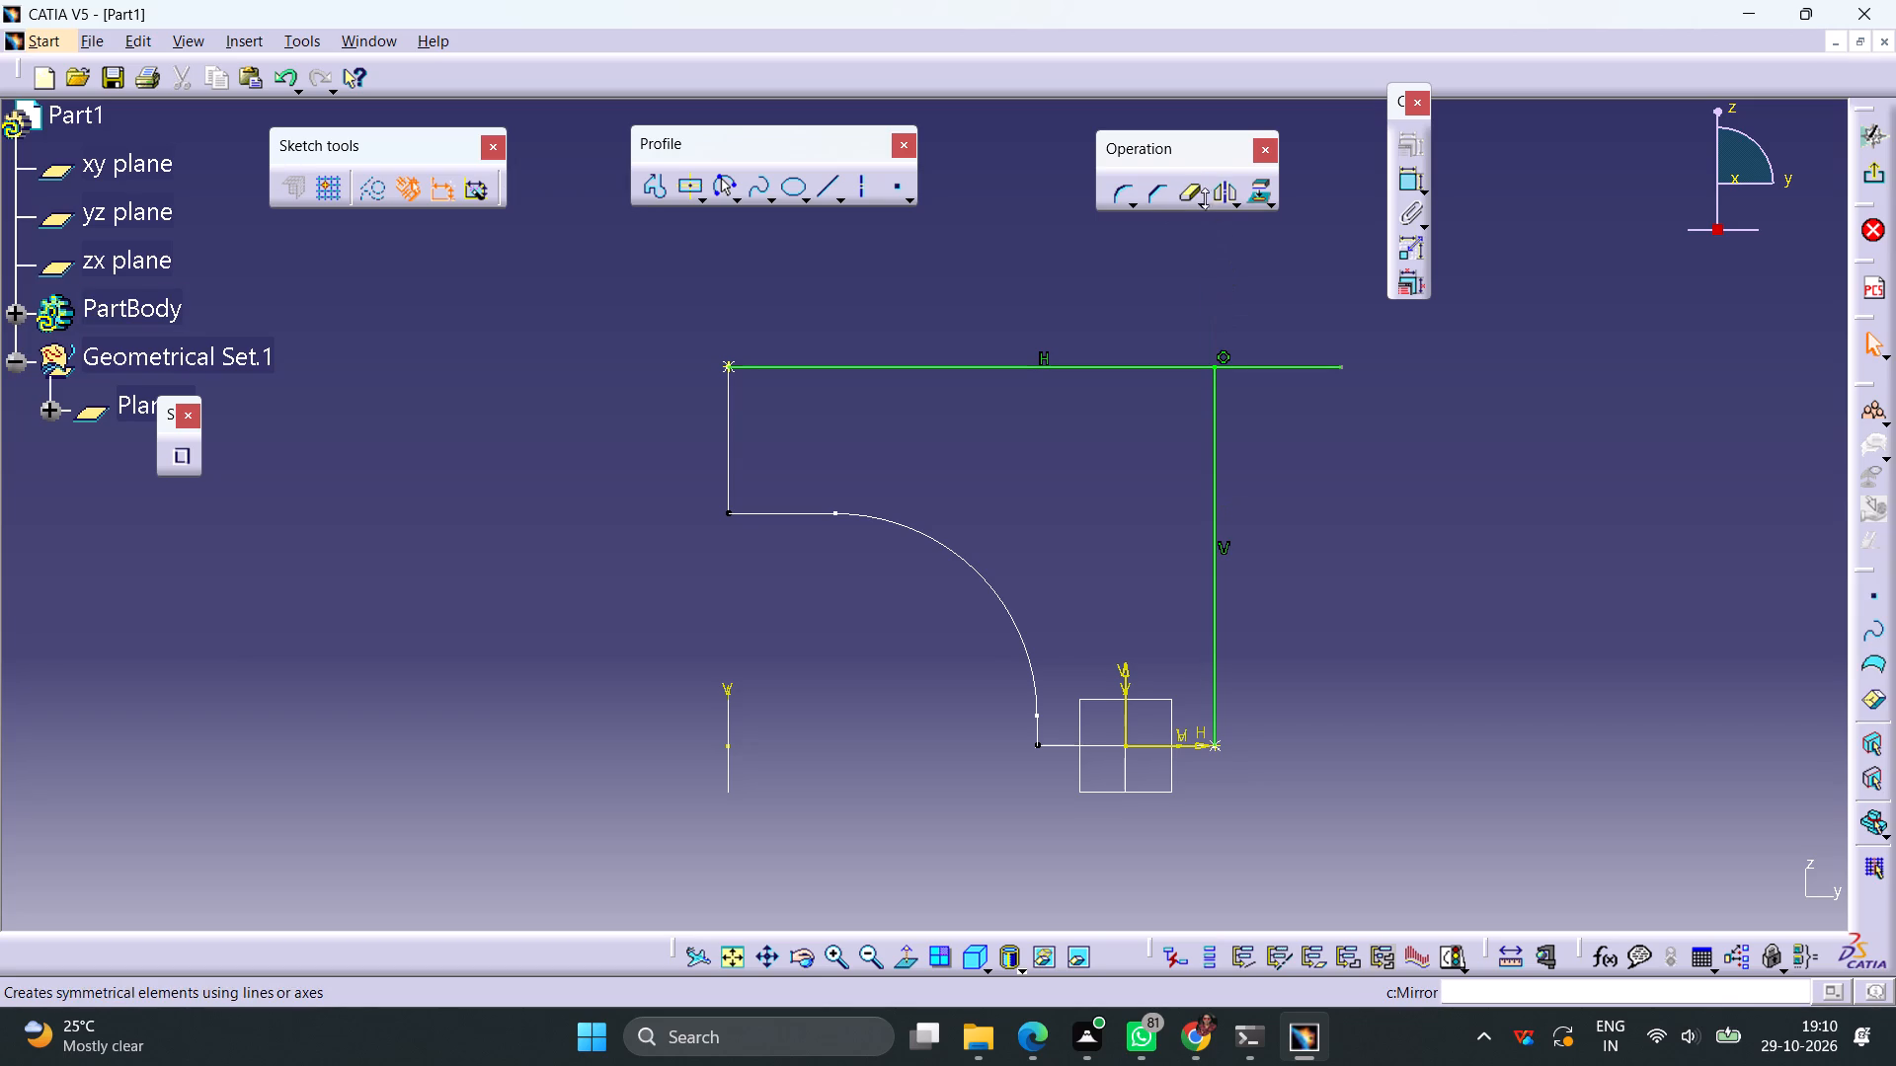
click(1186, 187)
click(1282, 364)
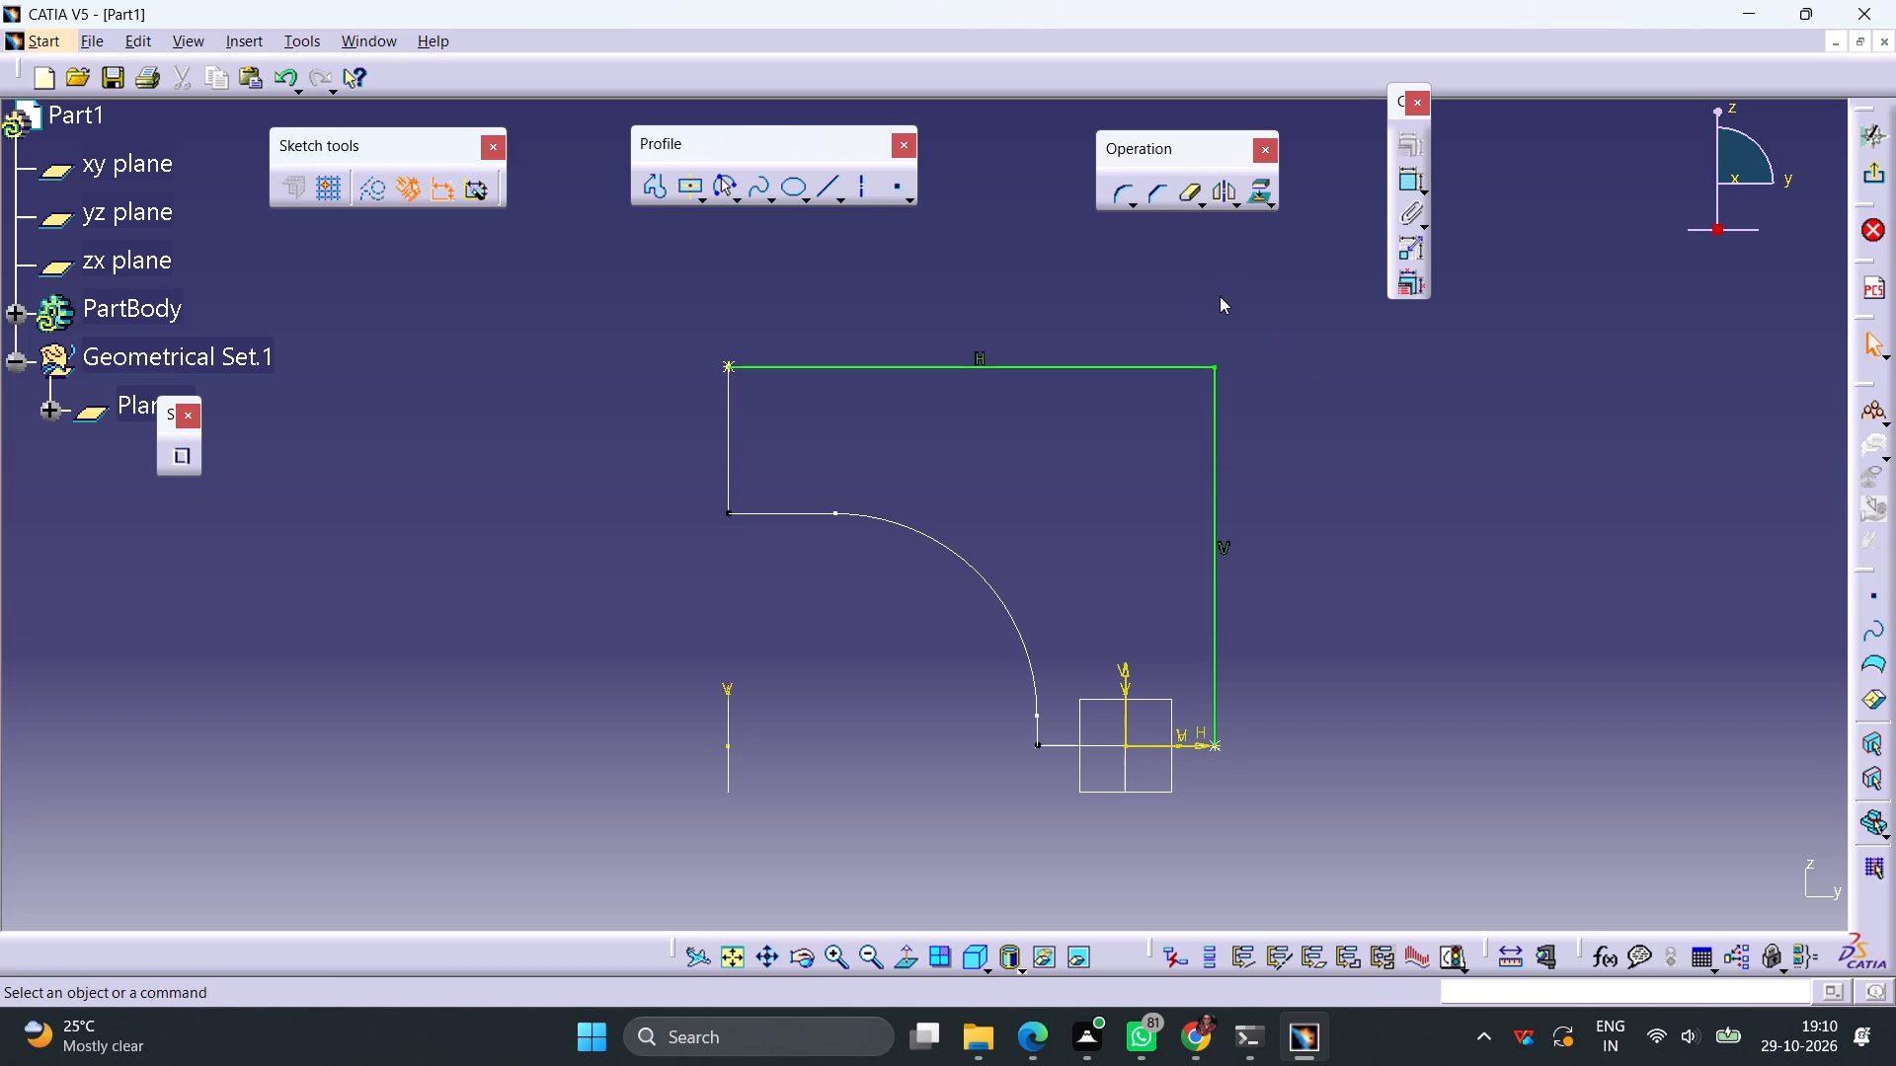
Round the corner between the horizontal and vertical lines with a 57 mm radius and exit the sketch.
click(1117, 200)
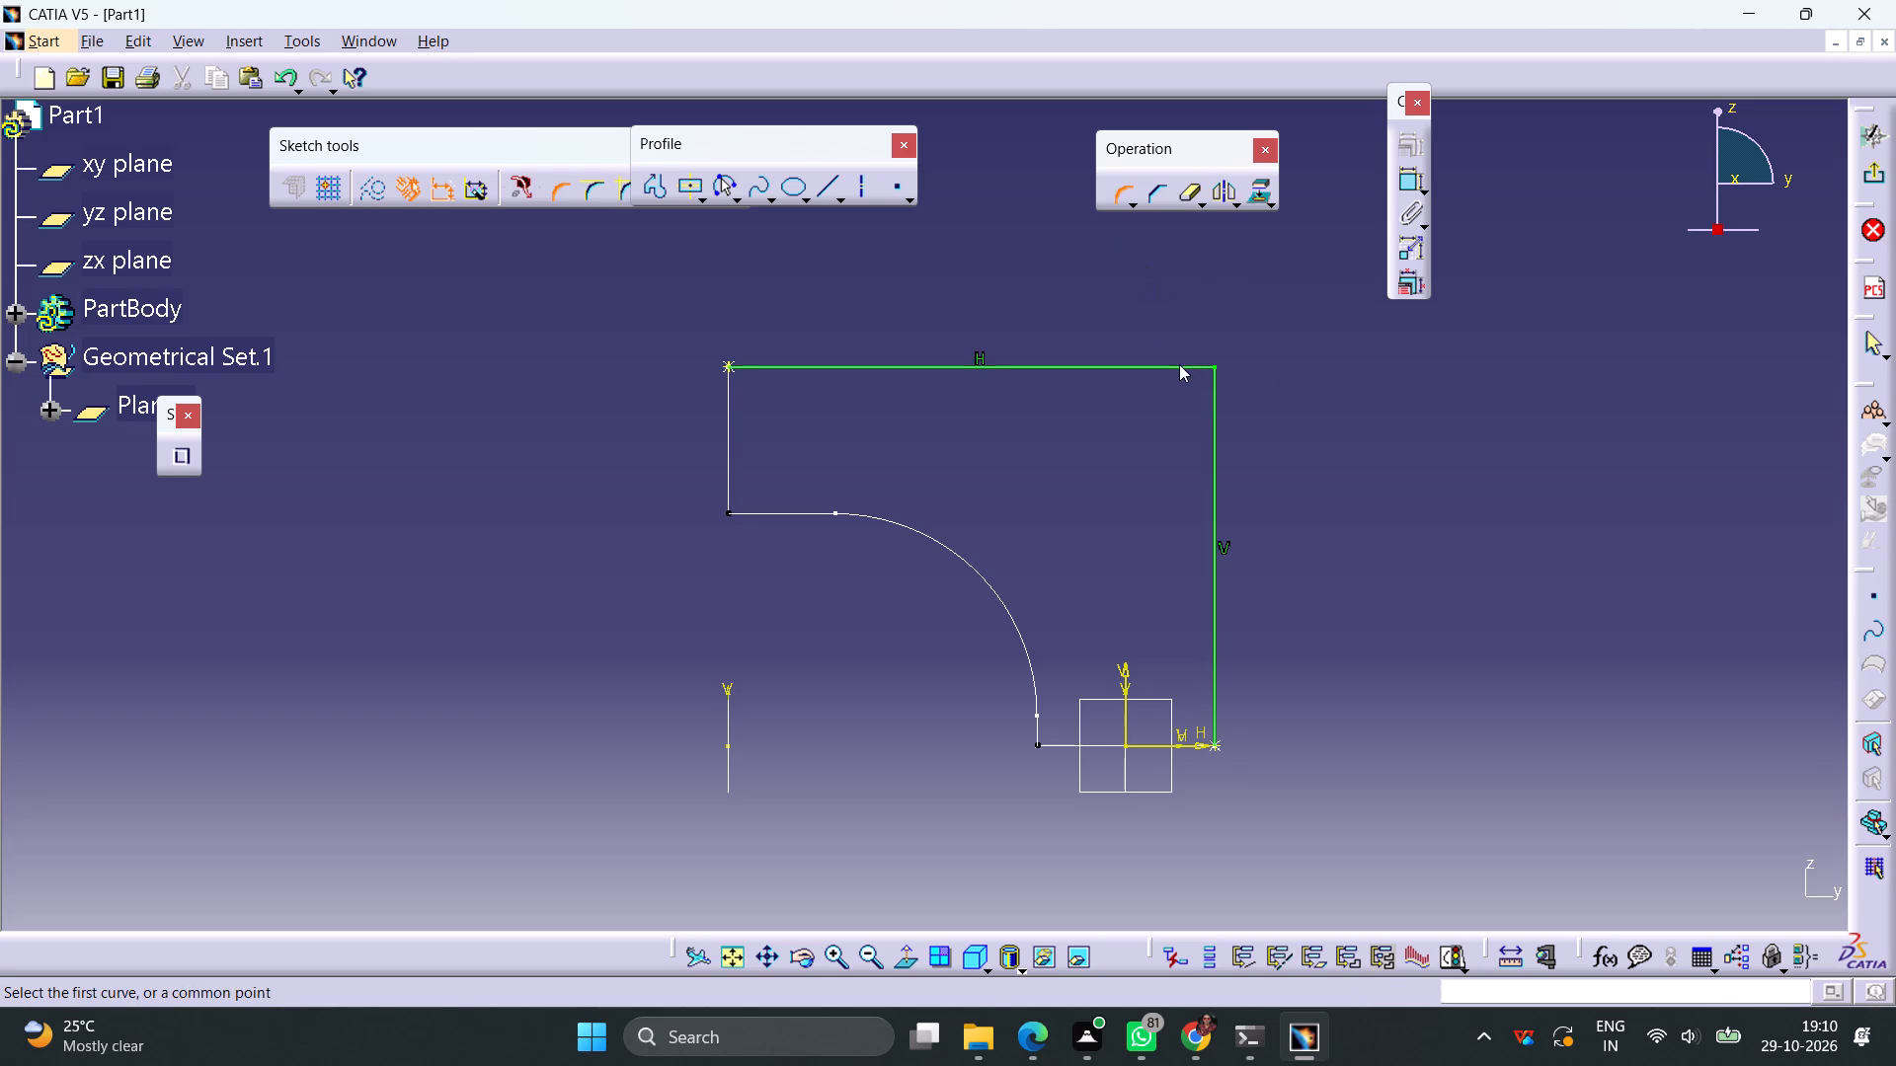
click(1214, 453)
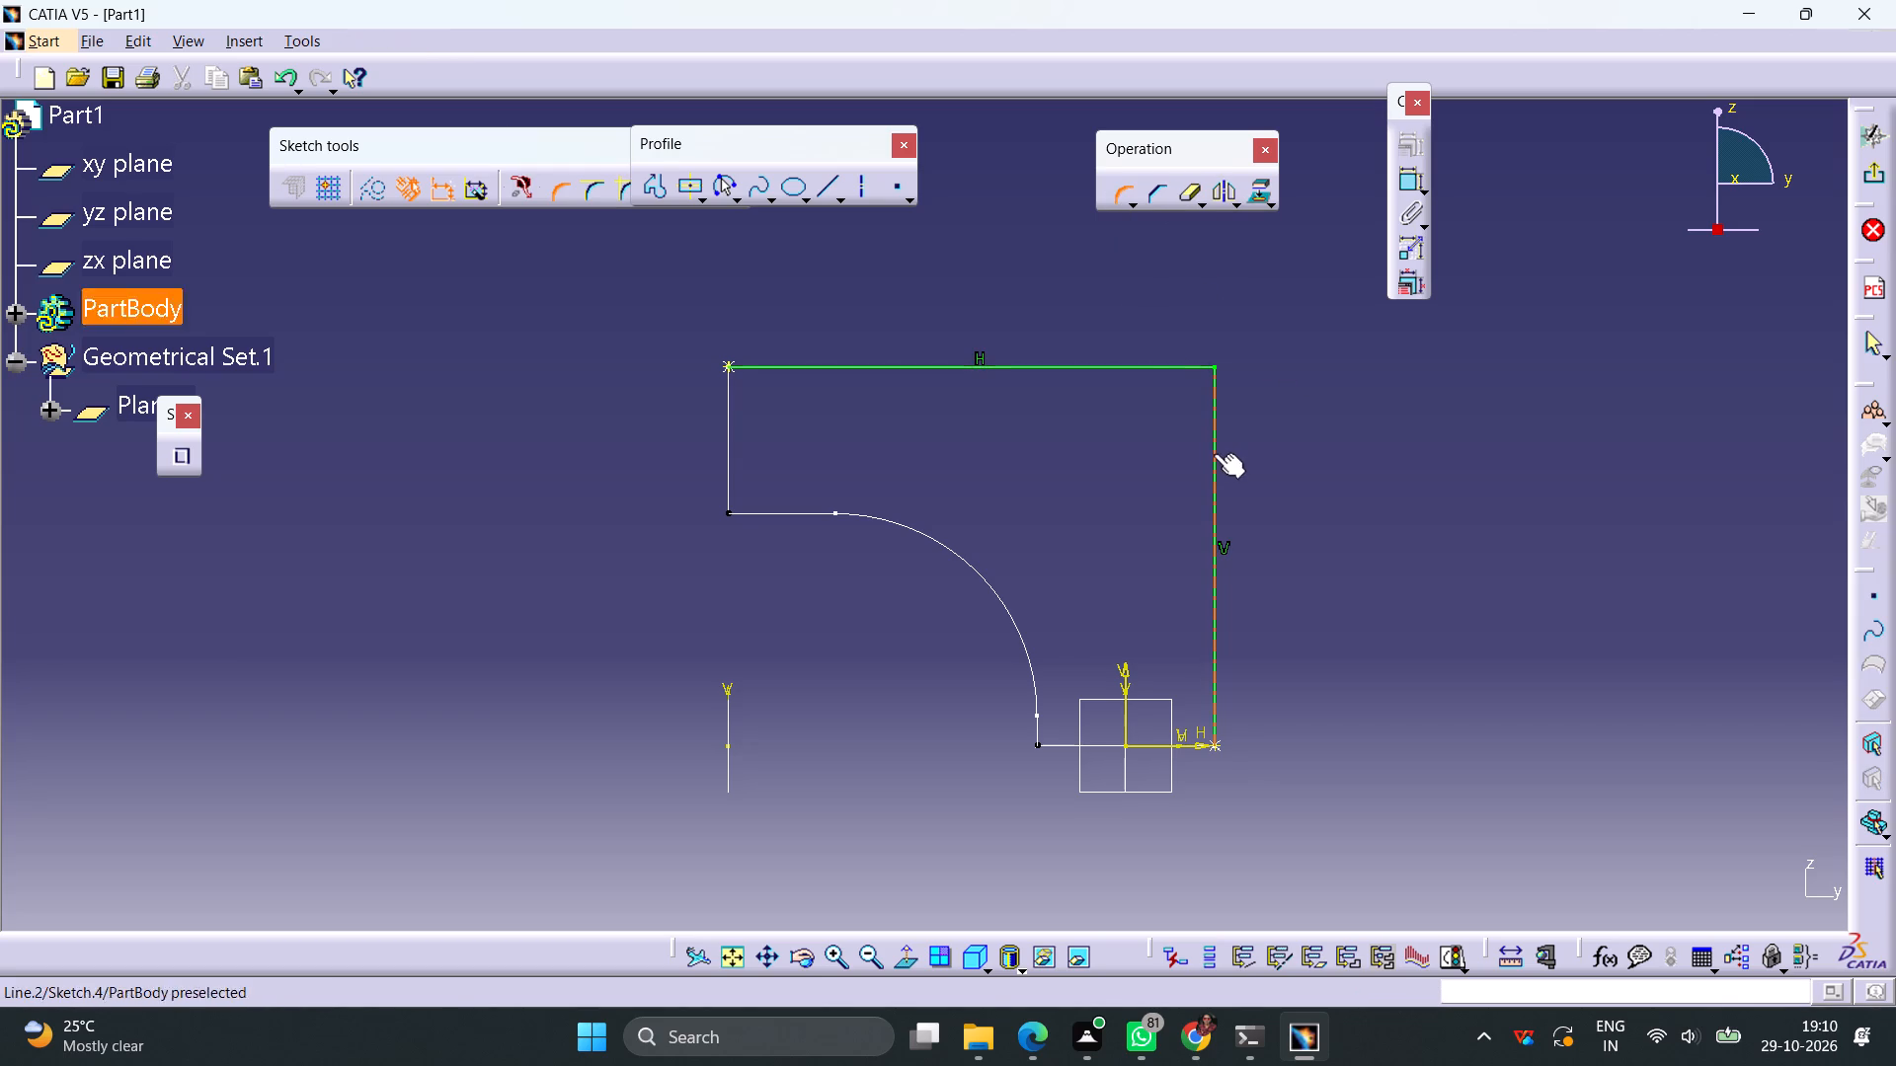
click(1149, 365)
click(1146, 423)
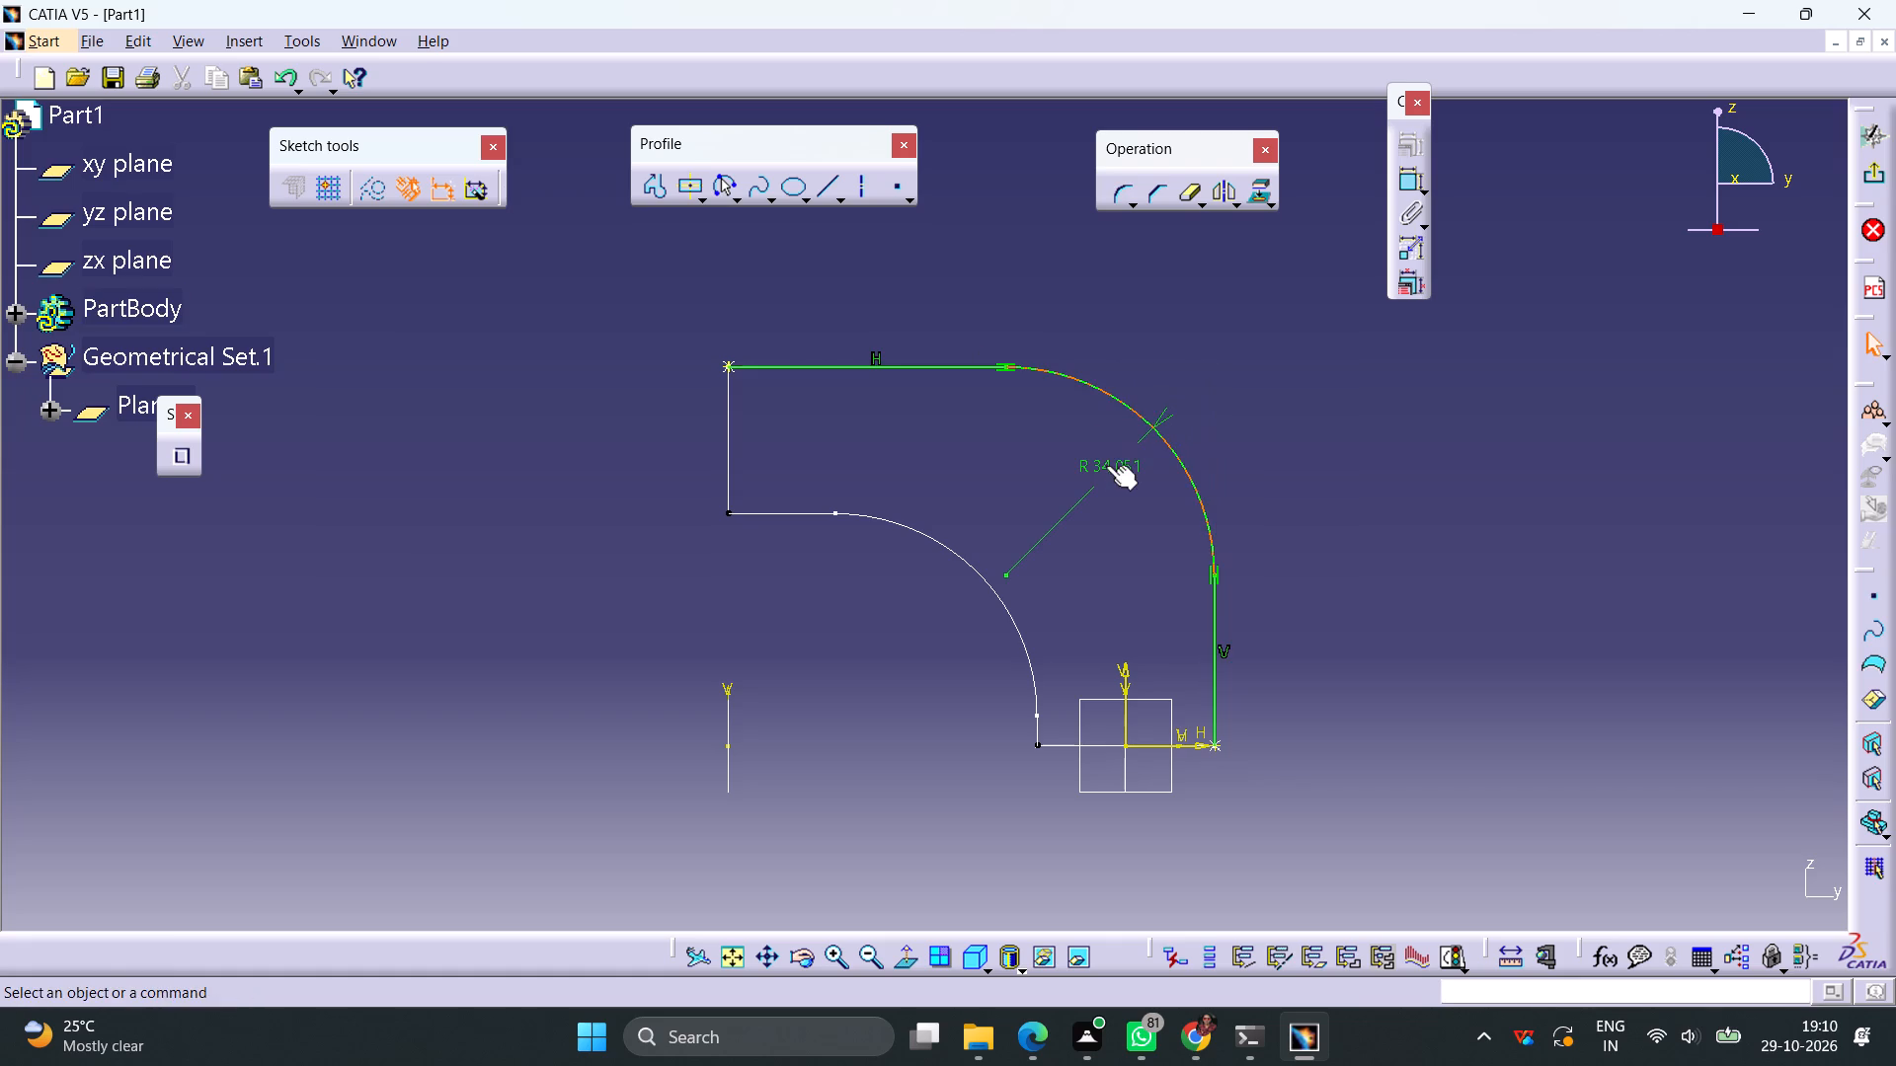
double_click(1106, 472)
text(57)
key(Return)
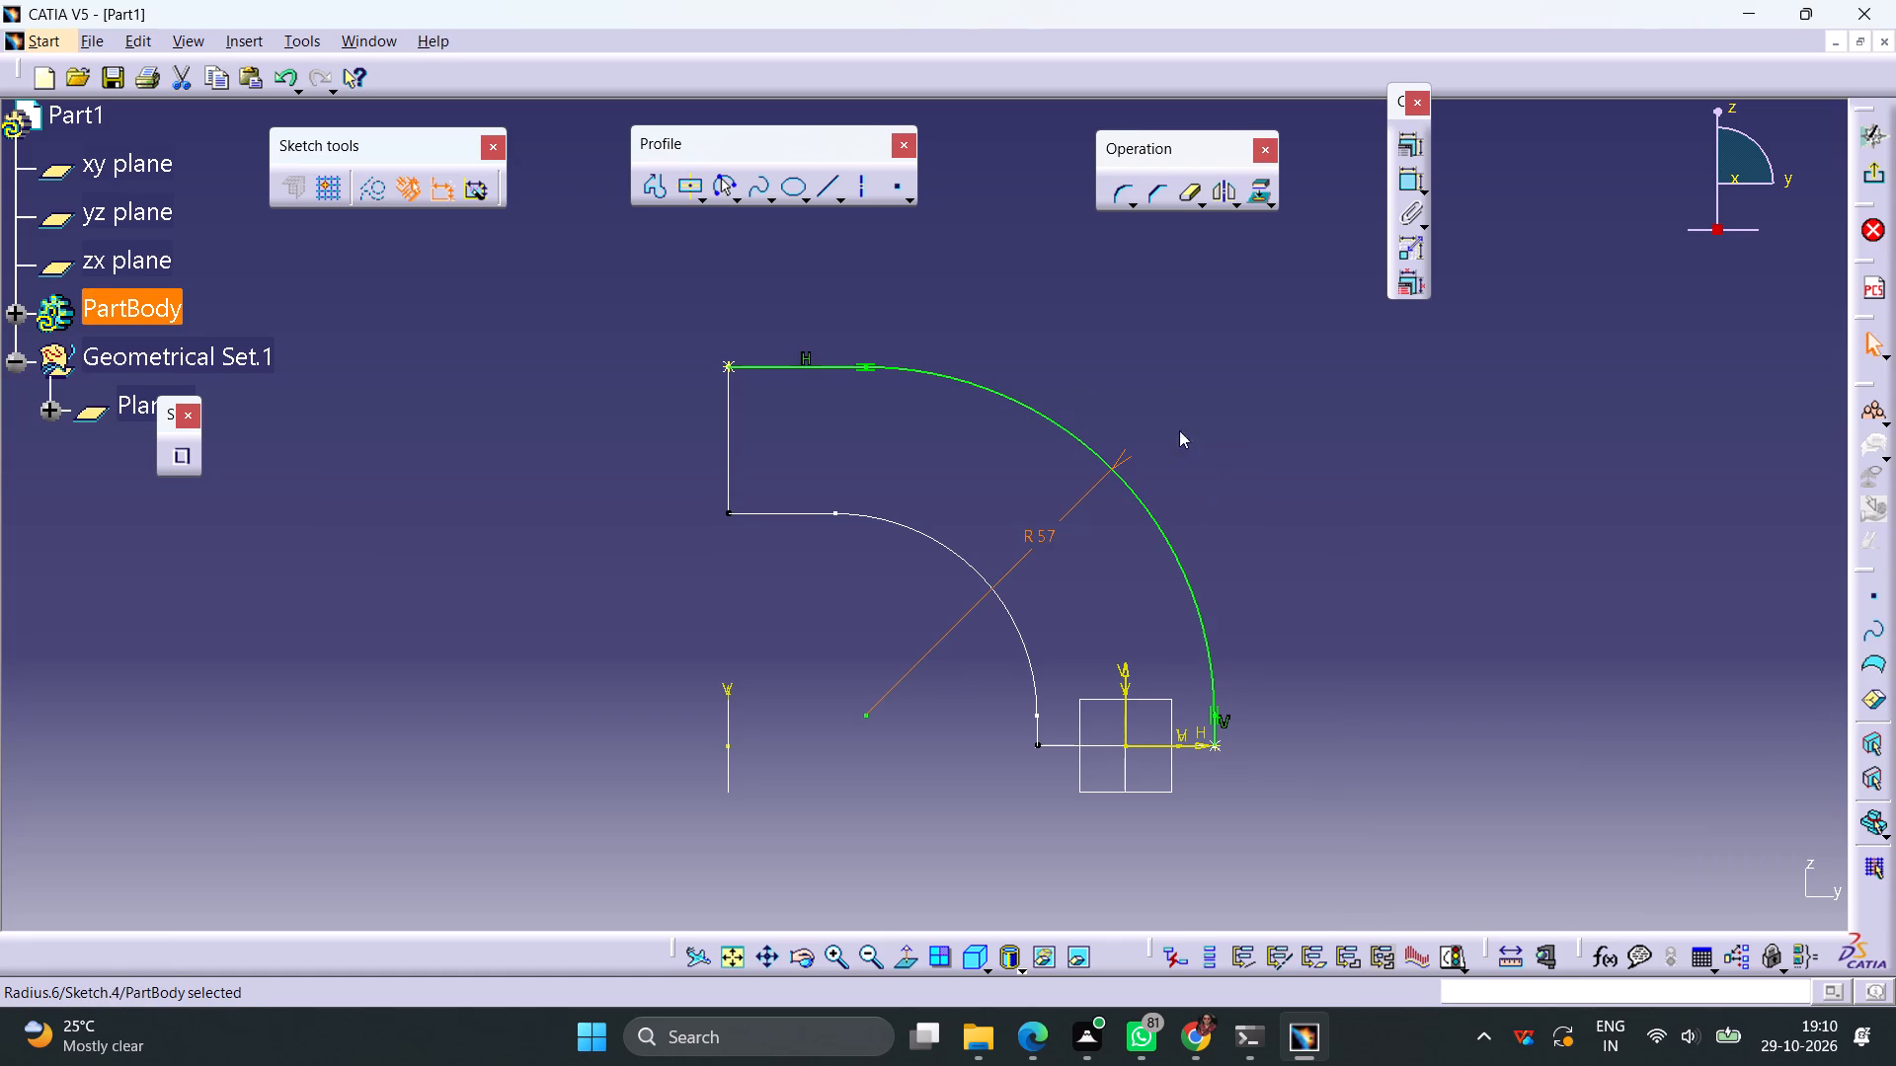
click(1870, 182)
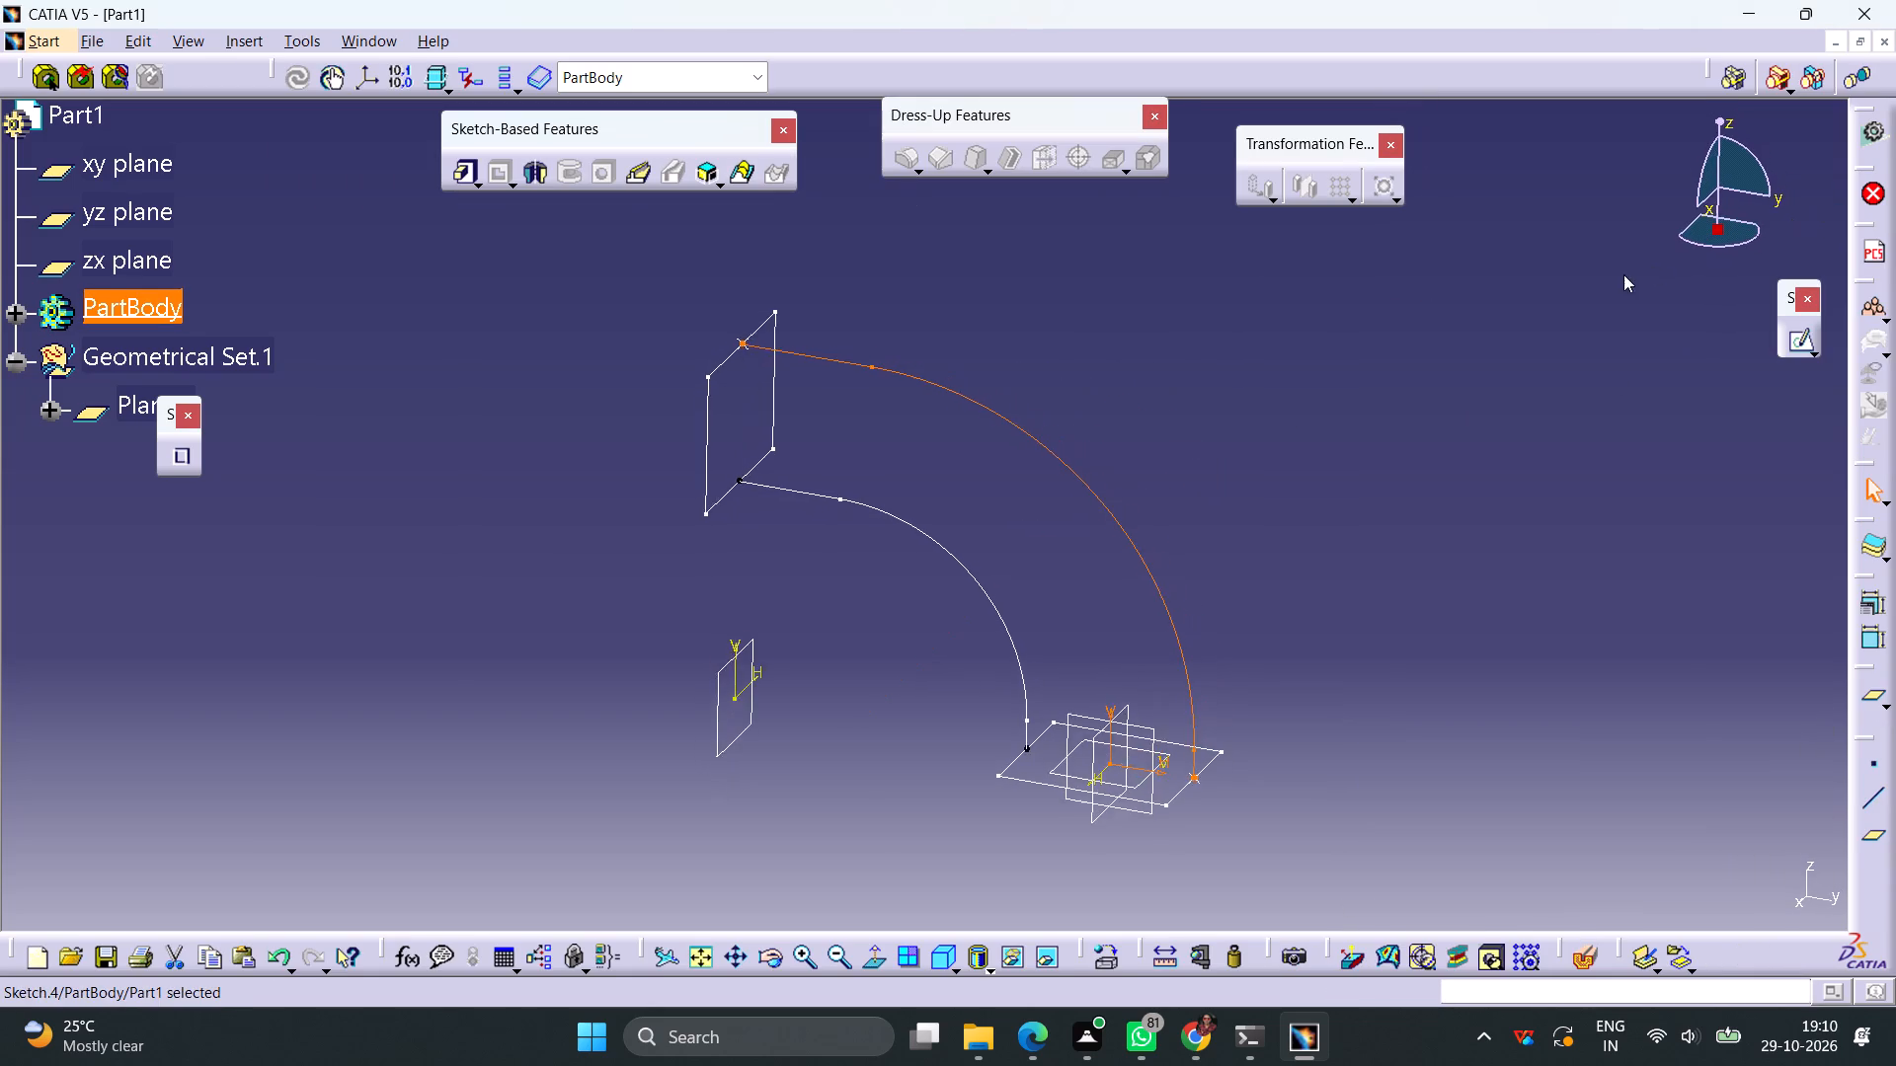
click(1366, 381)
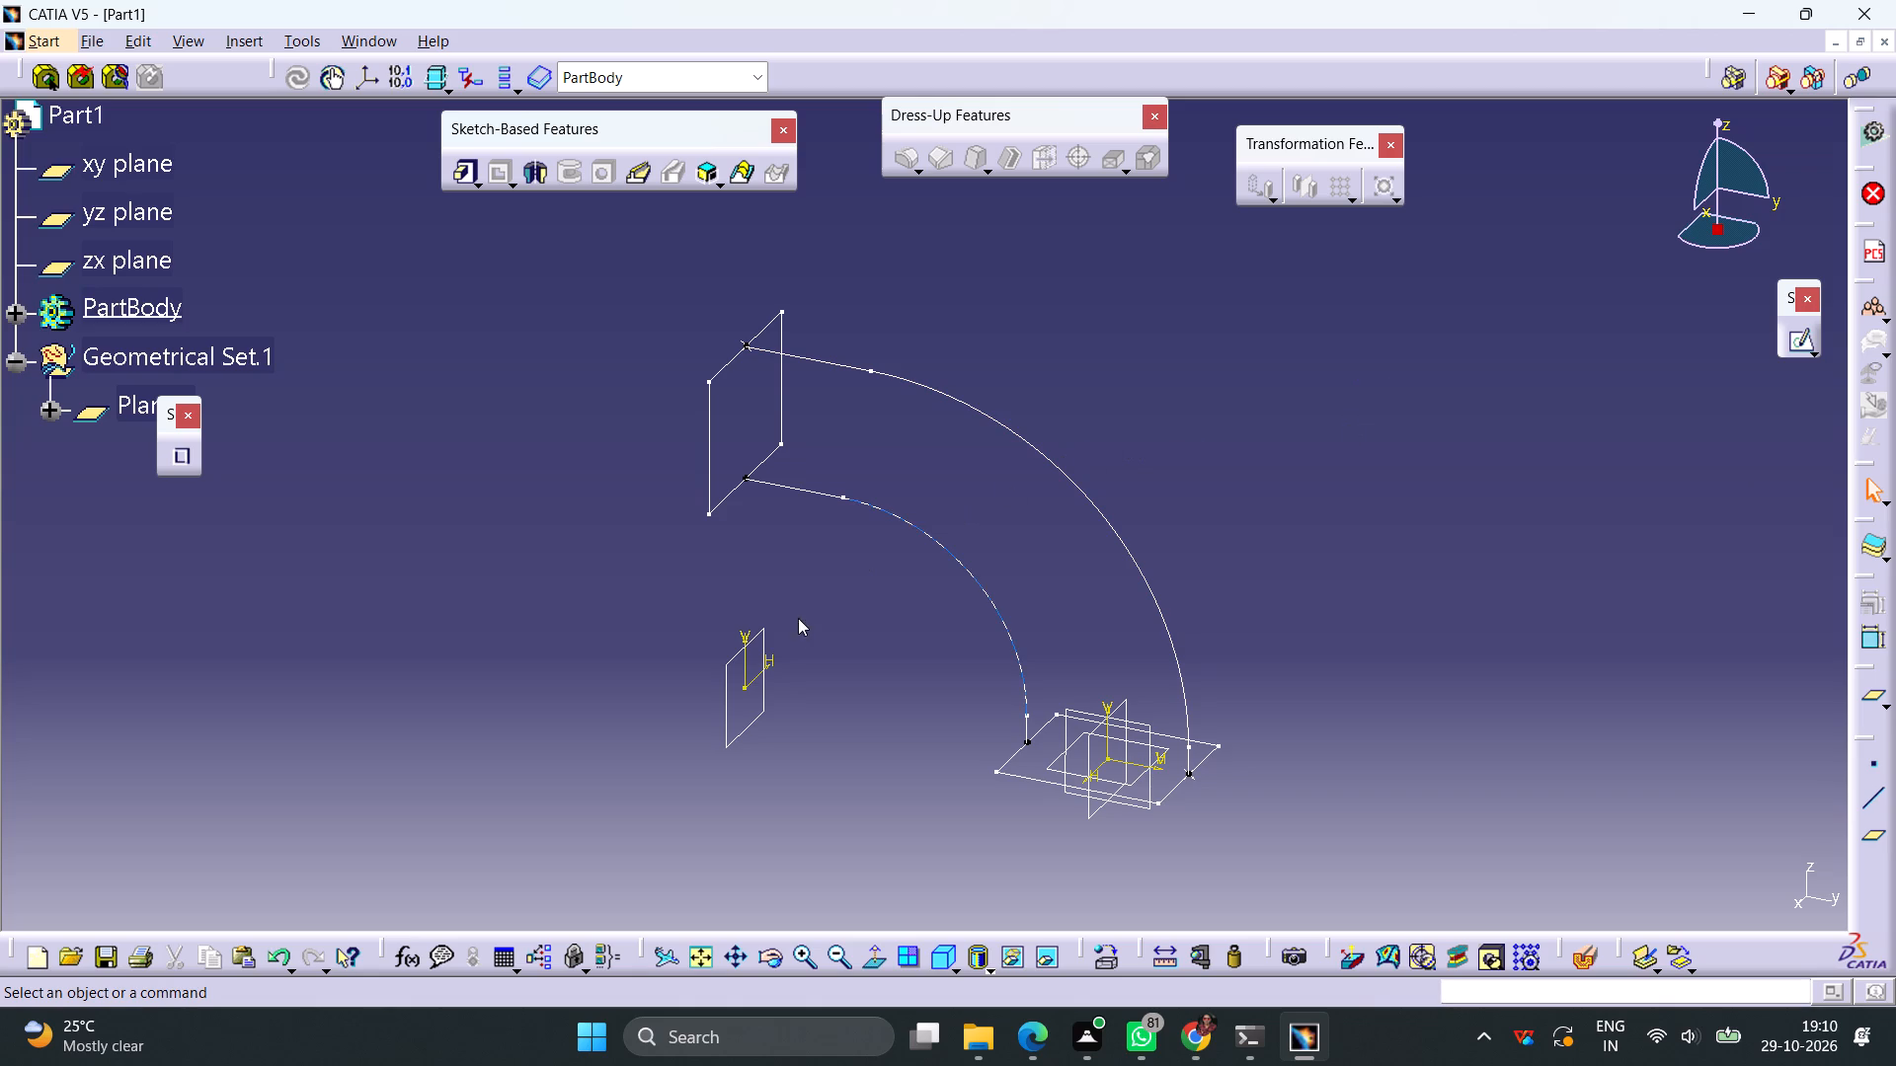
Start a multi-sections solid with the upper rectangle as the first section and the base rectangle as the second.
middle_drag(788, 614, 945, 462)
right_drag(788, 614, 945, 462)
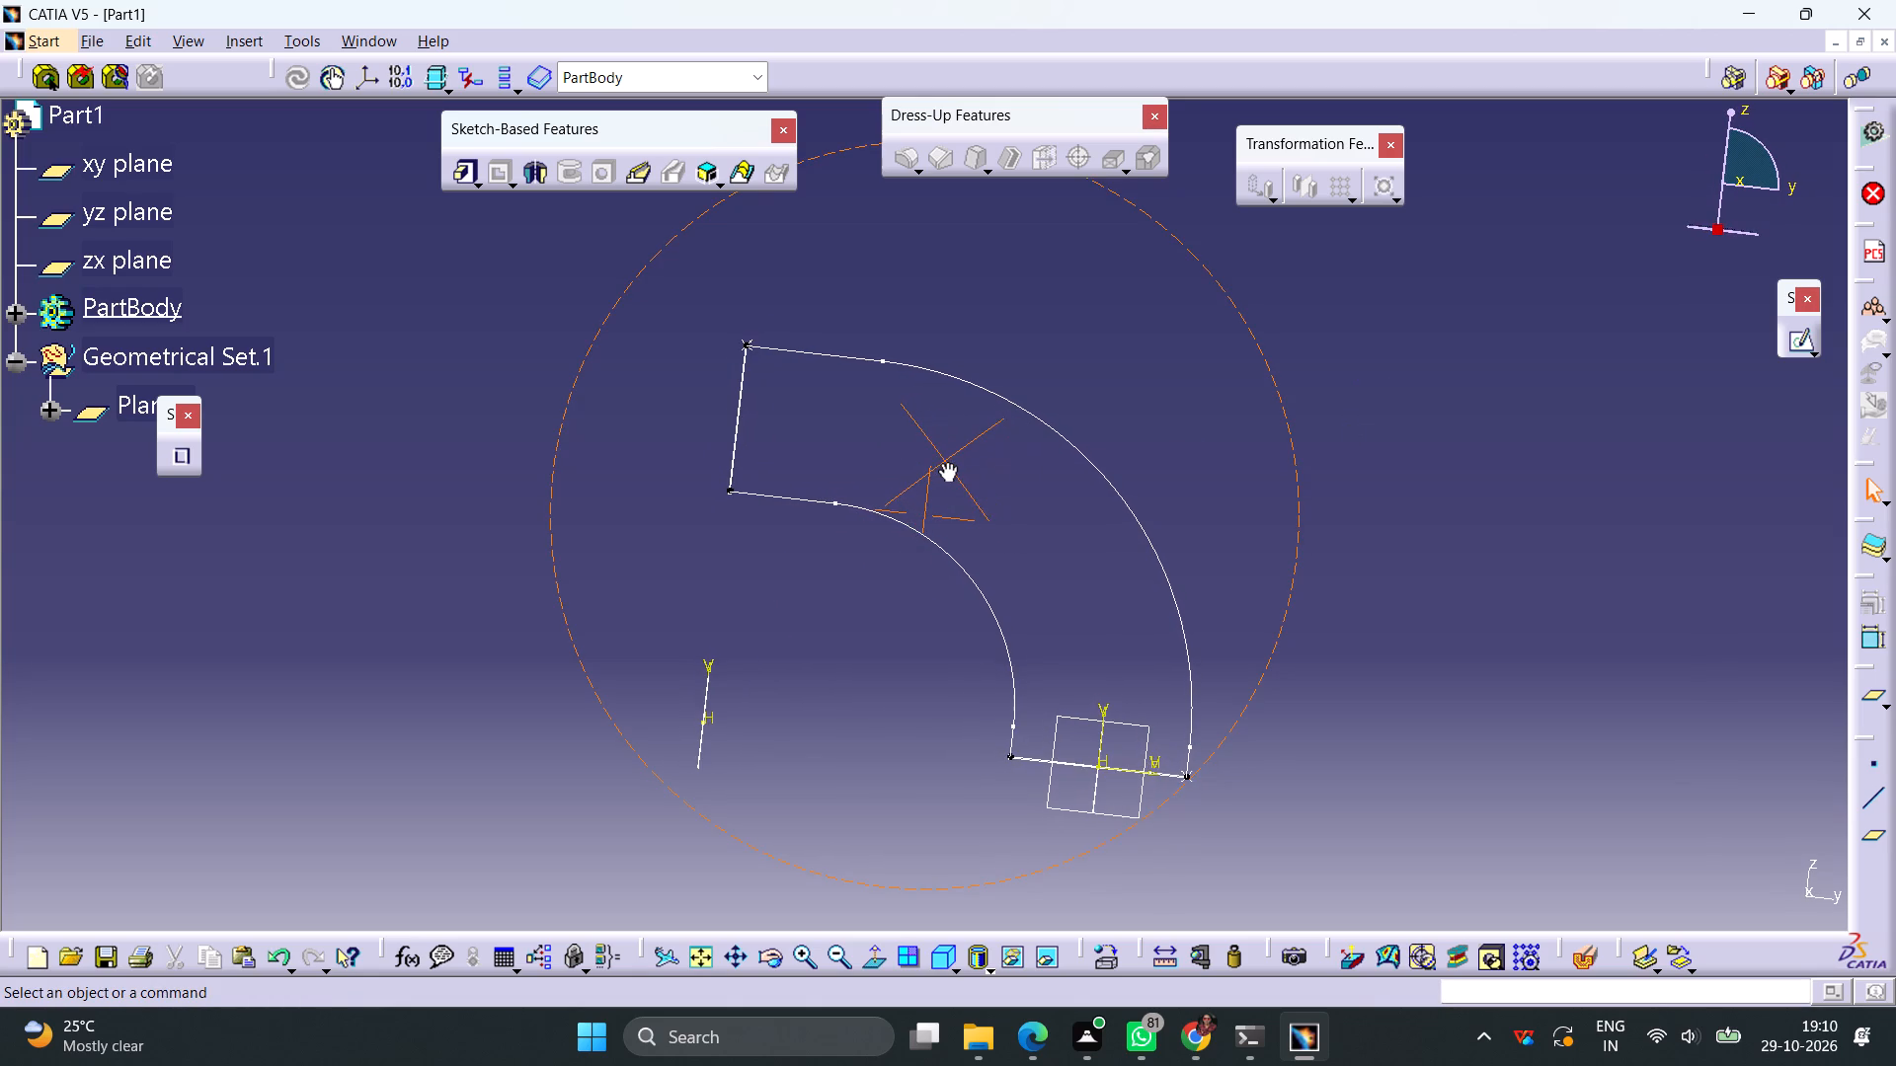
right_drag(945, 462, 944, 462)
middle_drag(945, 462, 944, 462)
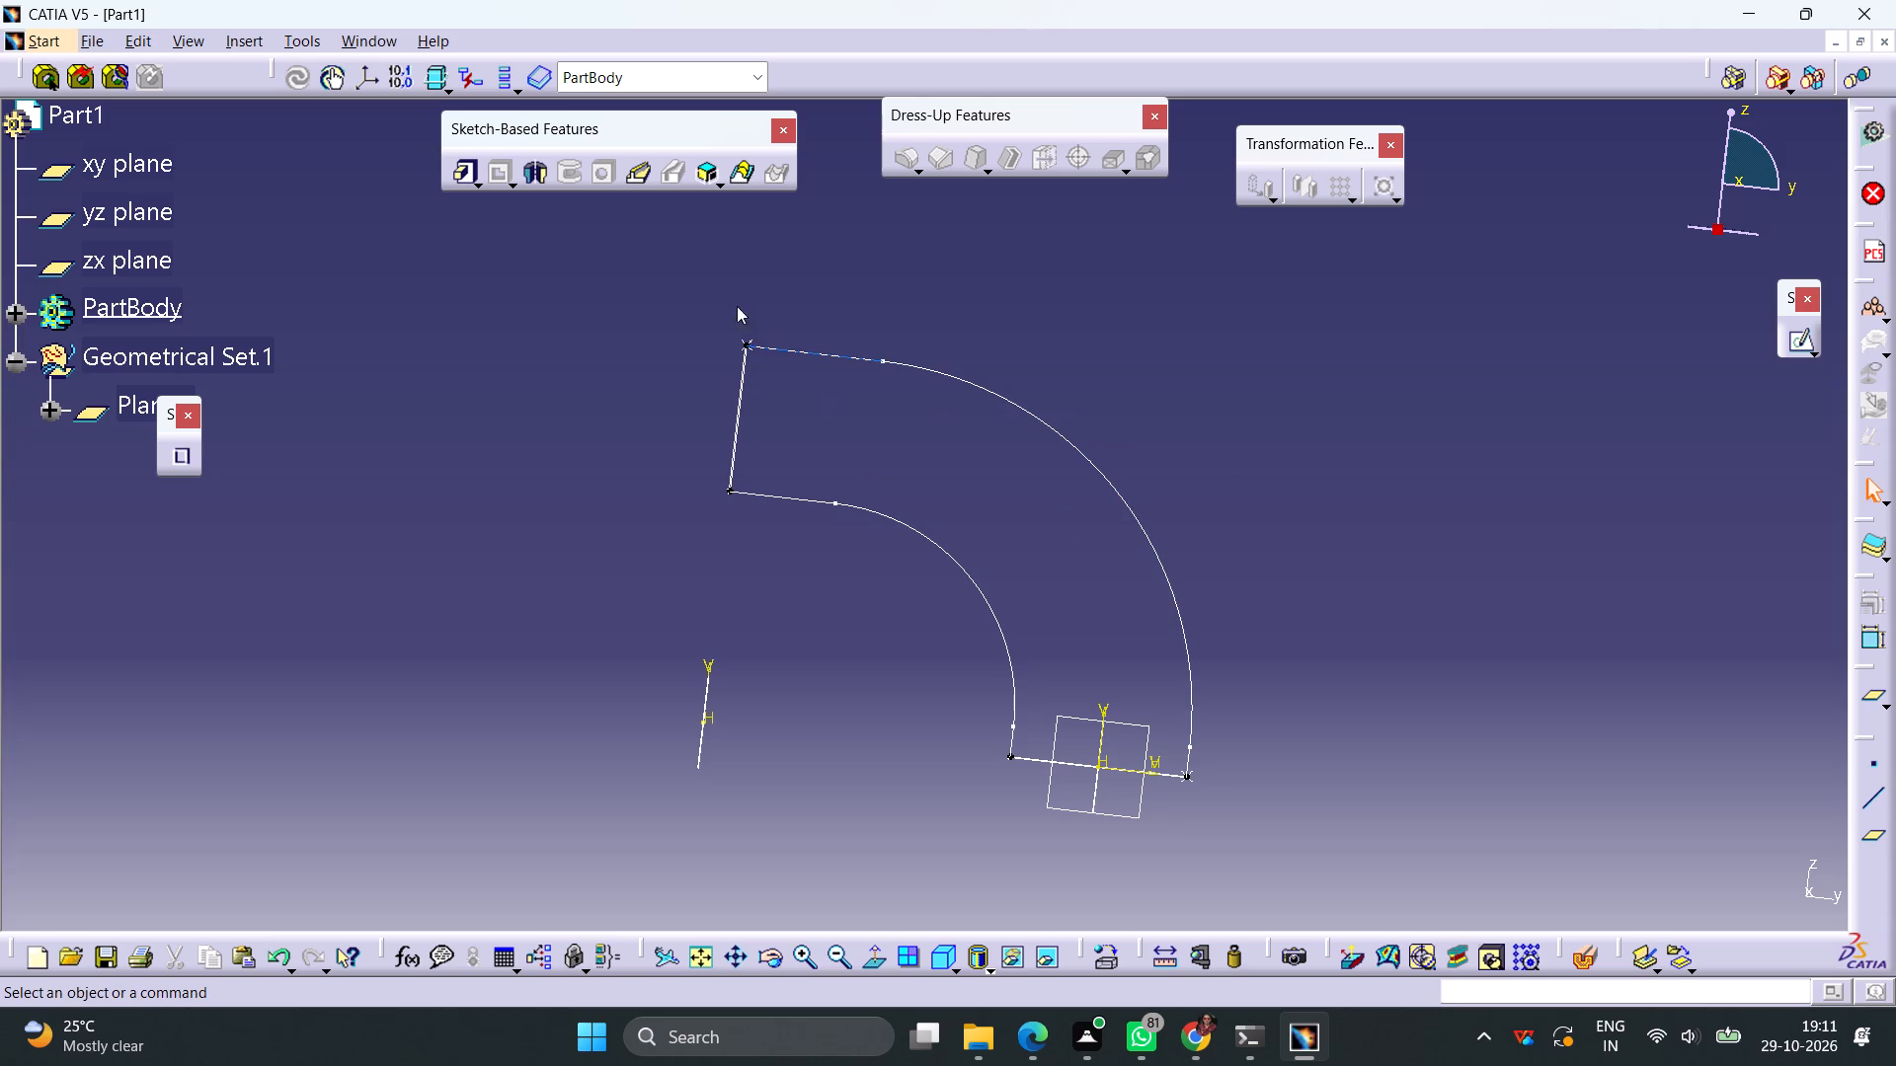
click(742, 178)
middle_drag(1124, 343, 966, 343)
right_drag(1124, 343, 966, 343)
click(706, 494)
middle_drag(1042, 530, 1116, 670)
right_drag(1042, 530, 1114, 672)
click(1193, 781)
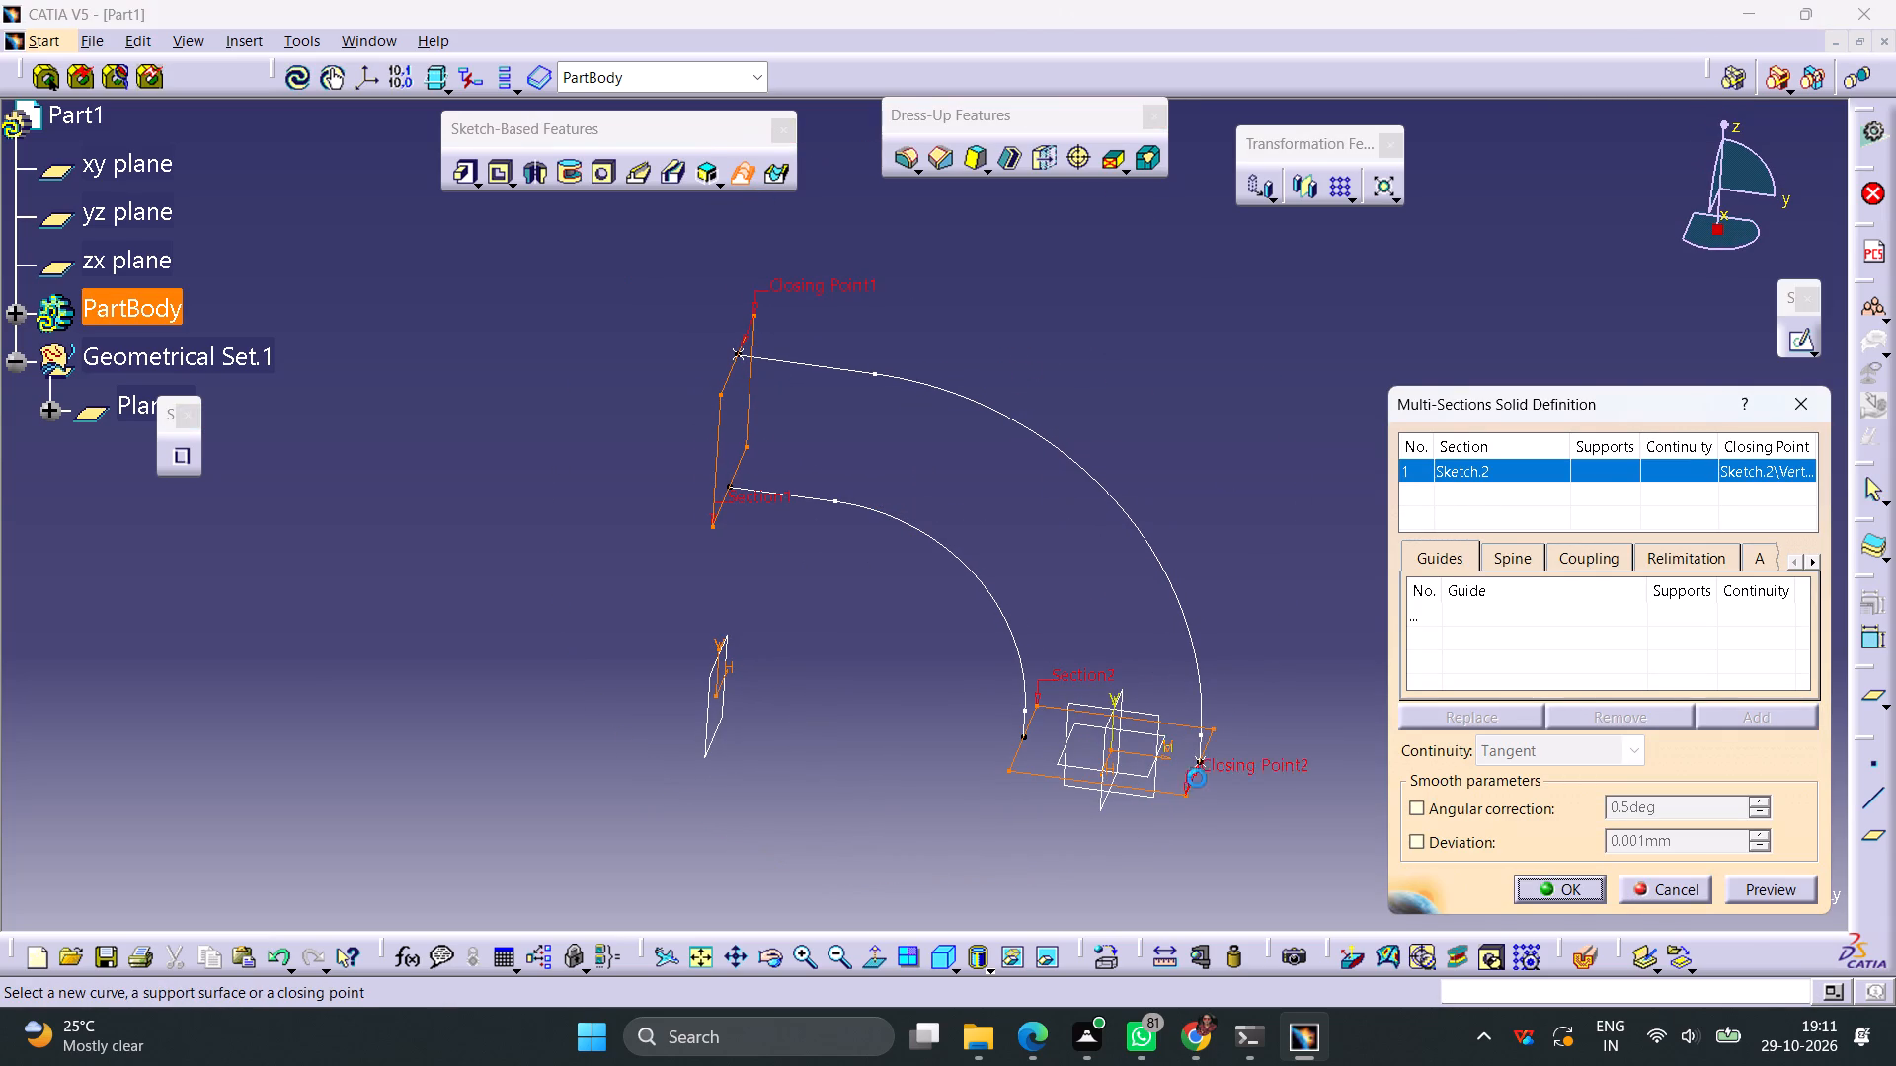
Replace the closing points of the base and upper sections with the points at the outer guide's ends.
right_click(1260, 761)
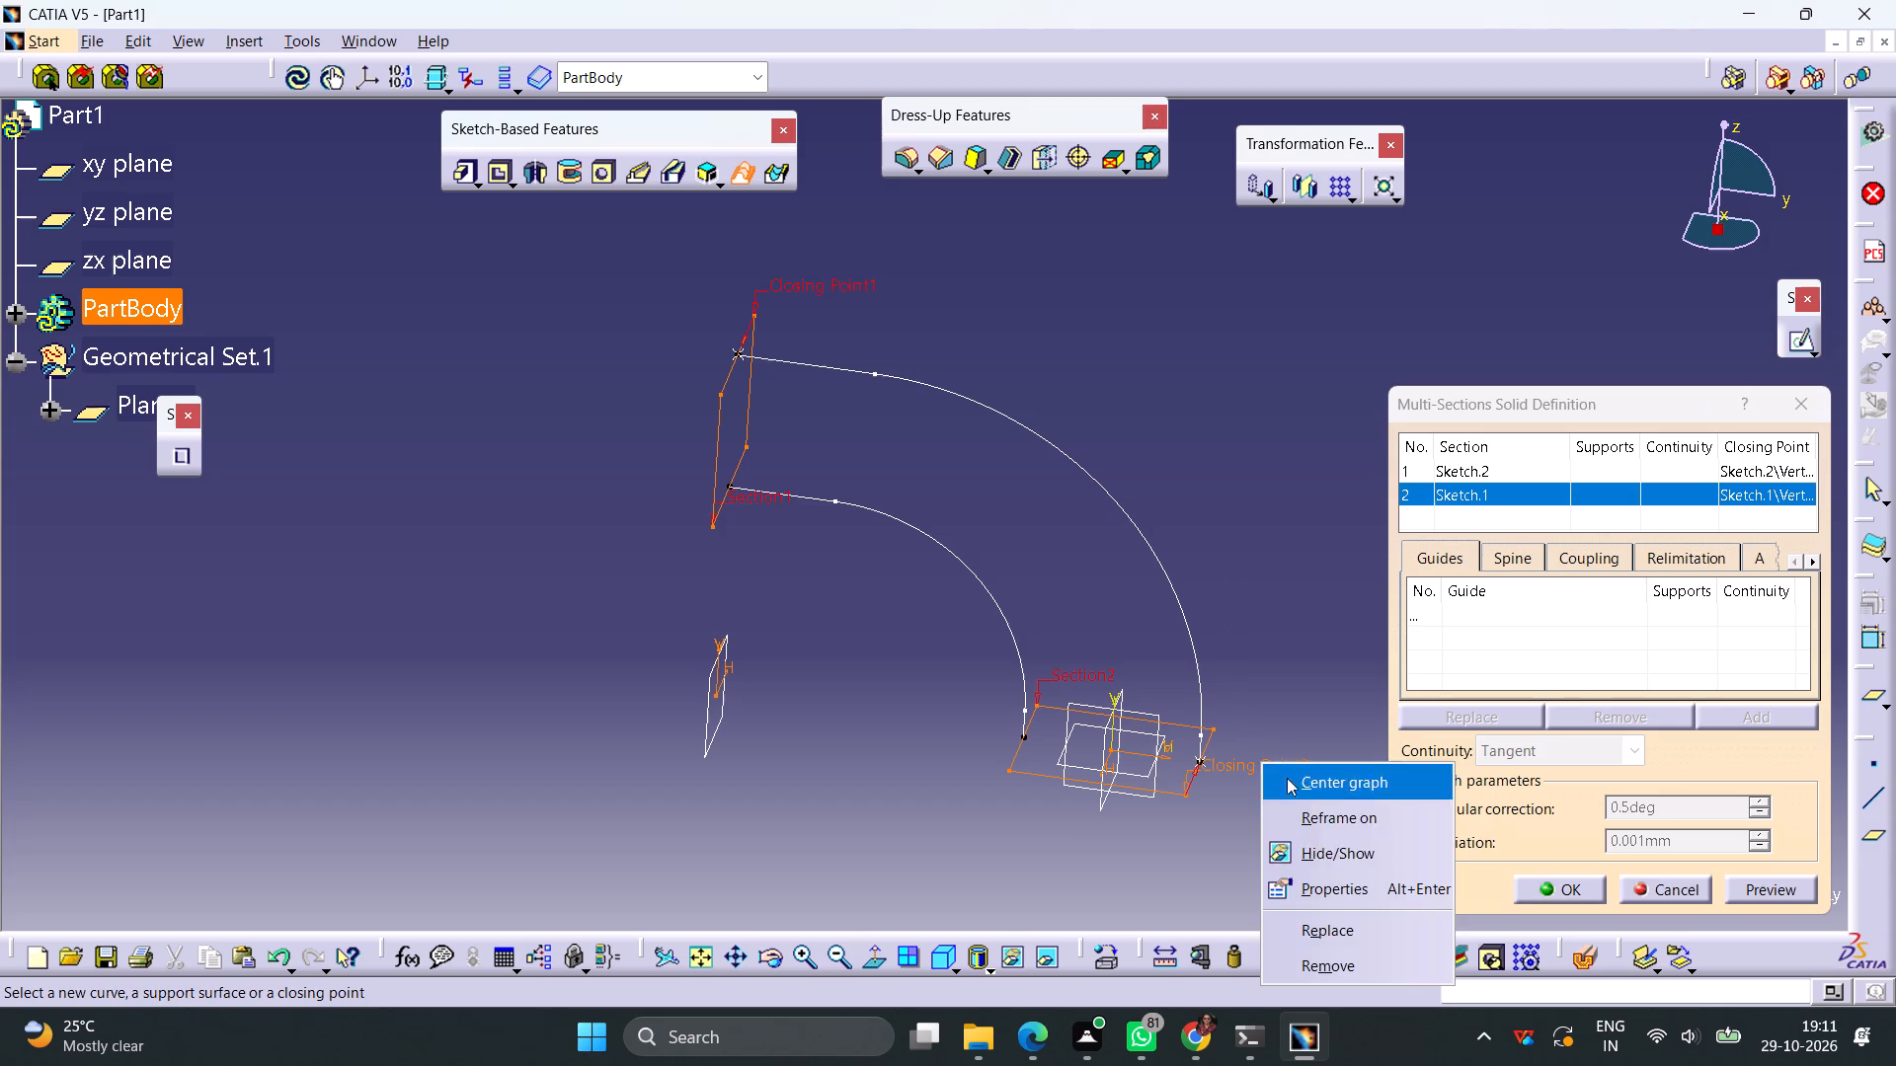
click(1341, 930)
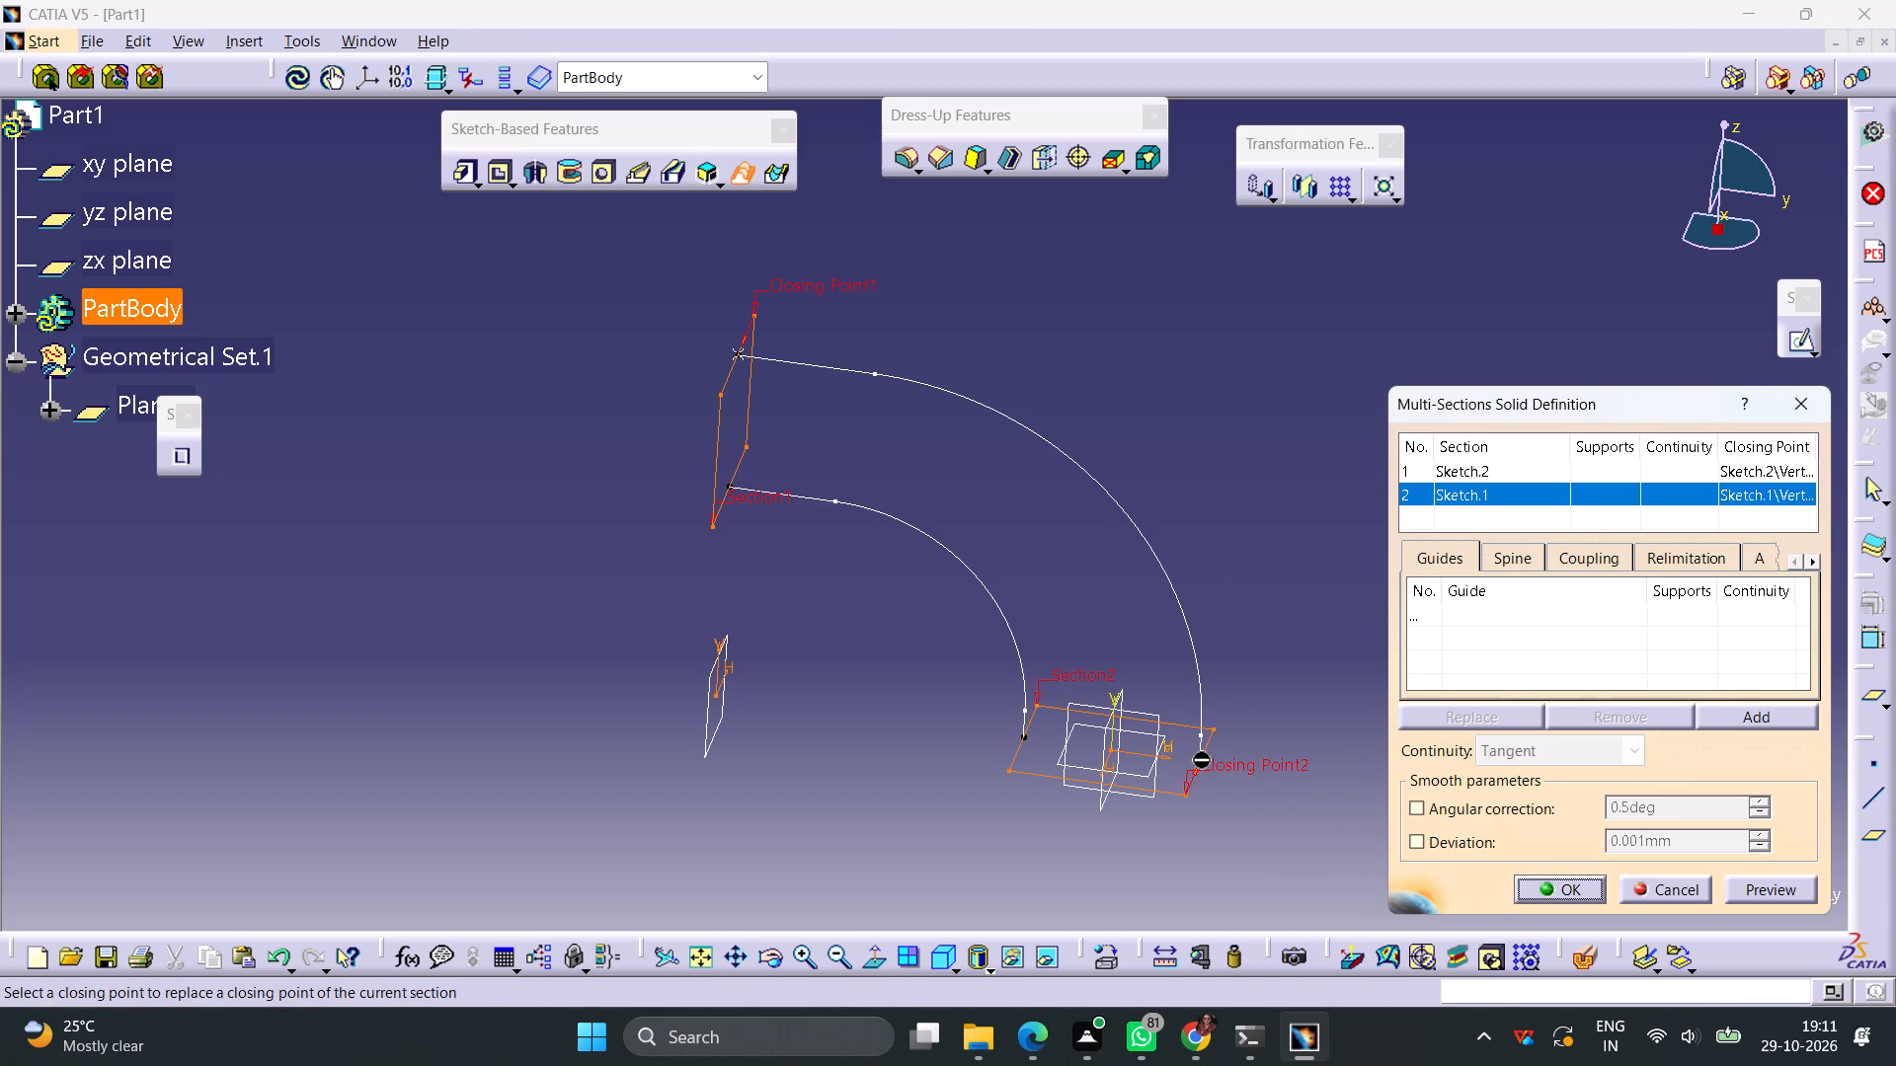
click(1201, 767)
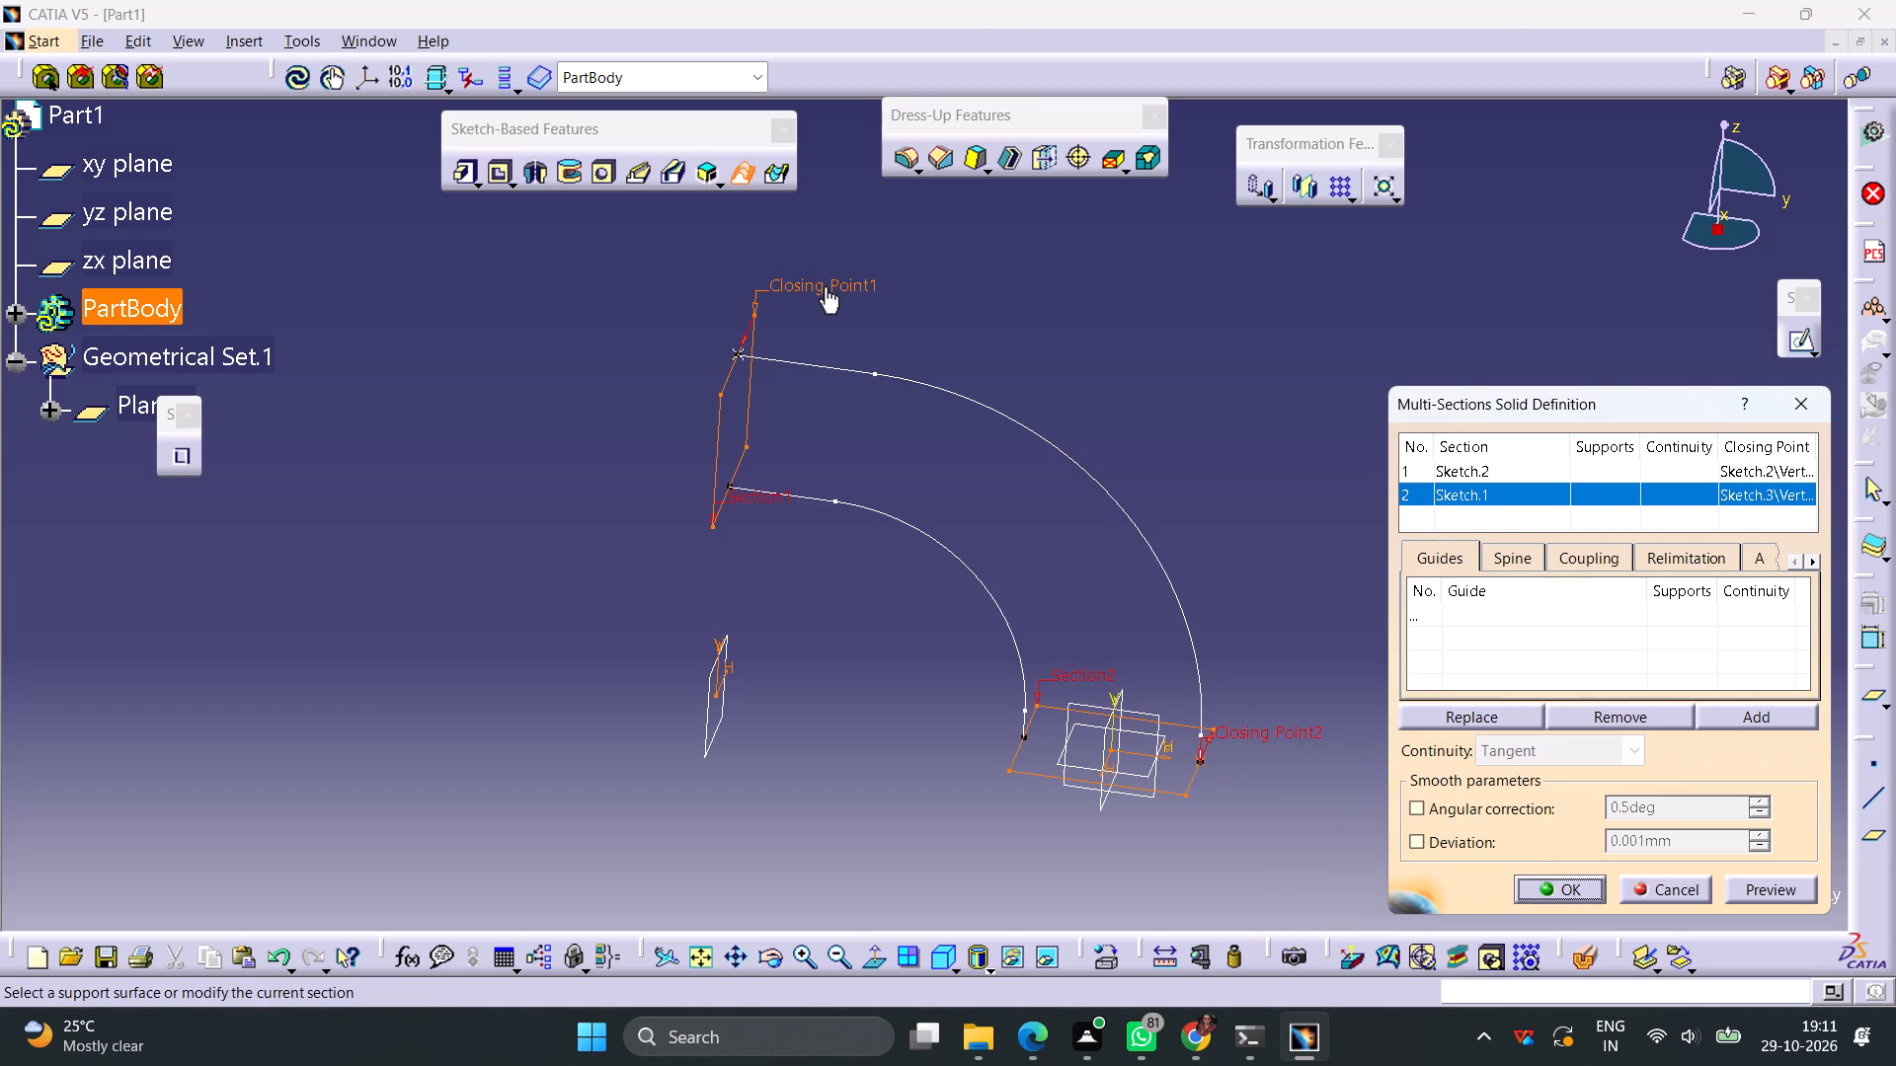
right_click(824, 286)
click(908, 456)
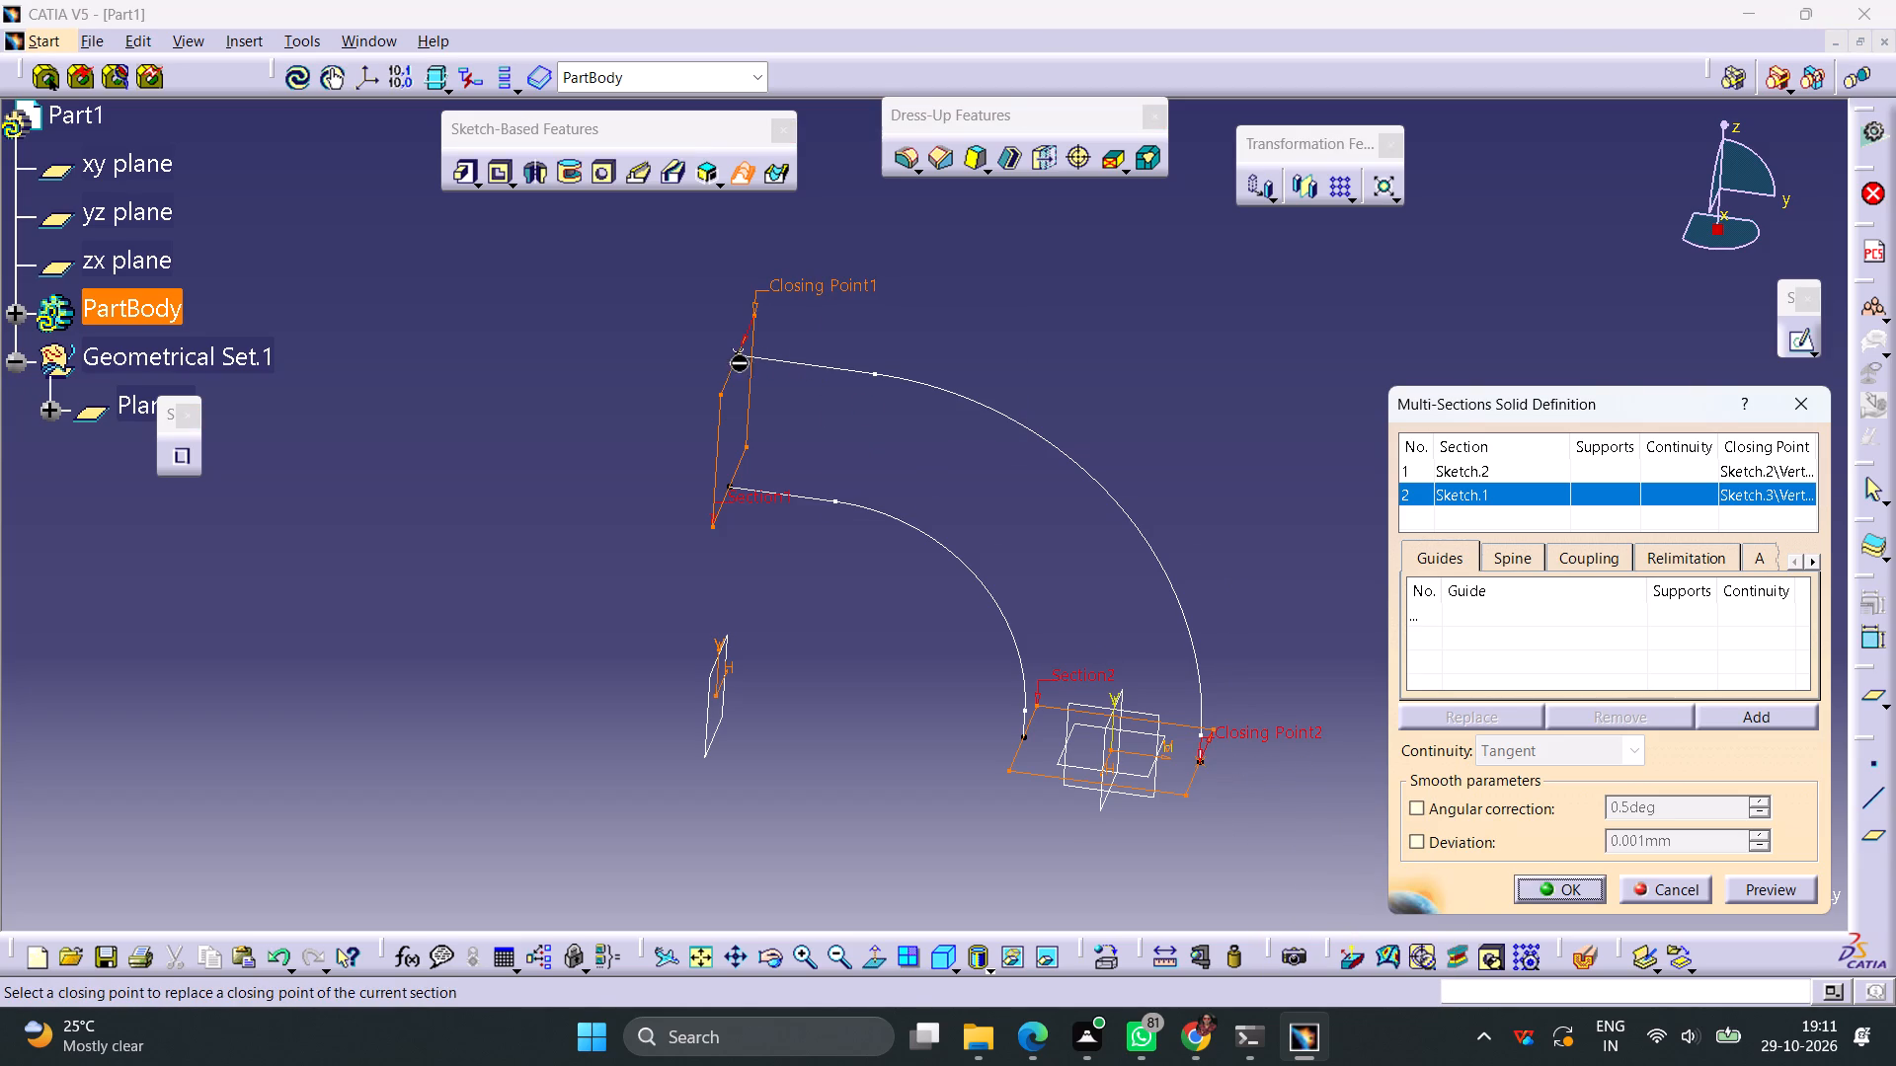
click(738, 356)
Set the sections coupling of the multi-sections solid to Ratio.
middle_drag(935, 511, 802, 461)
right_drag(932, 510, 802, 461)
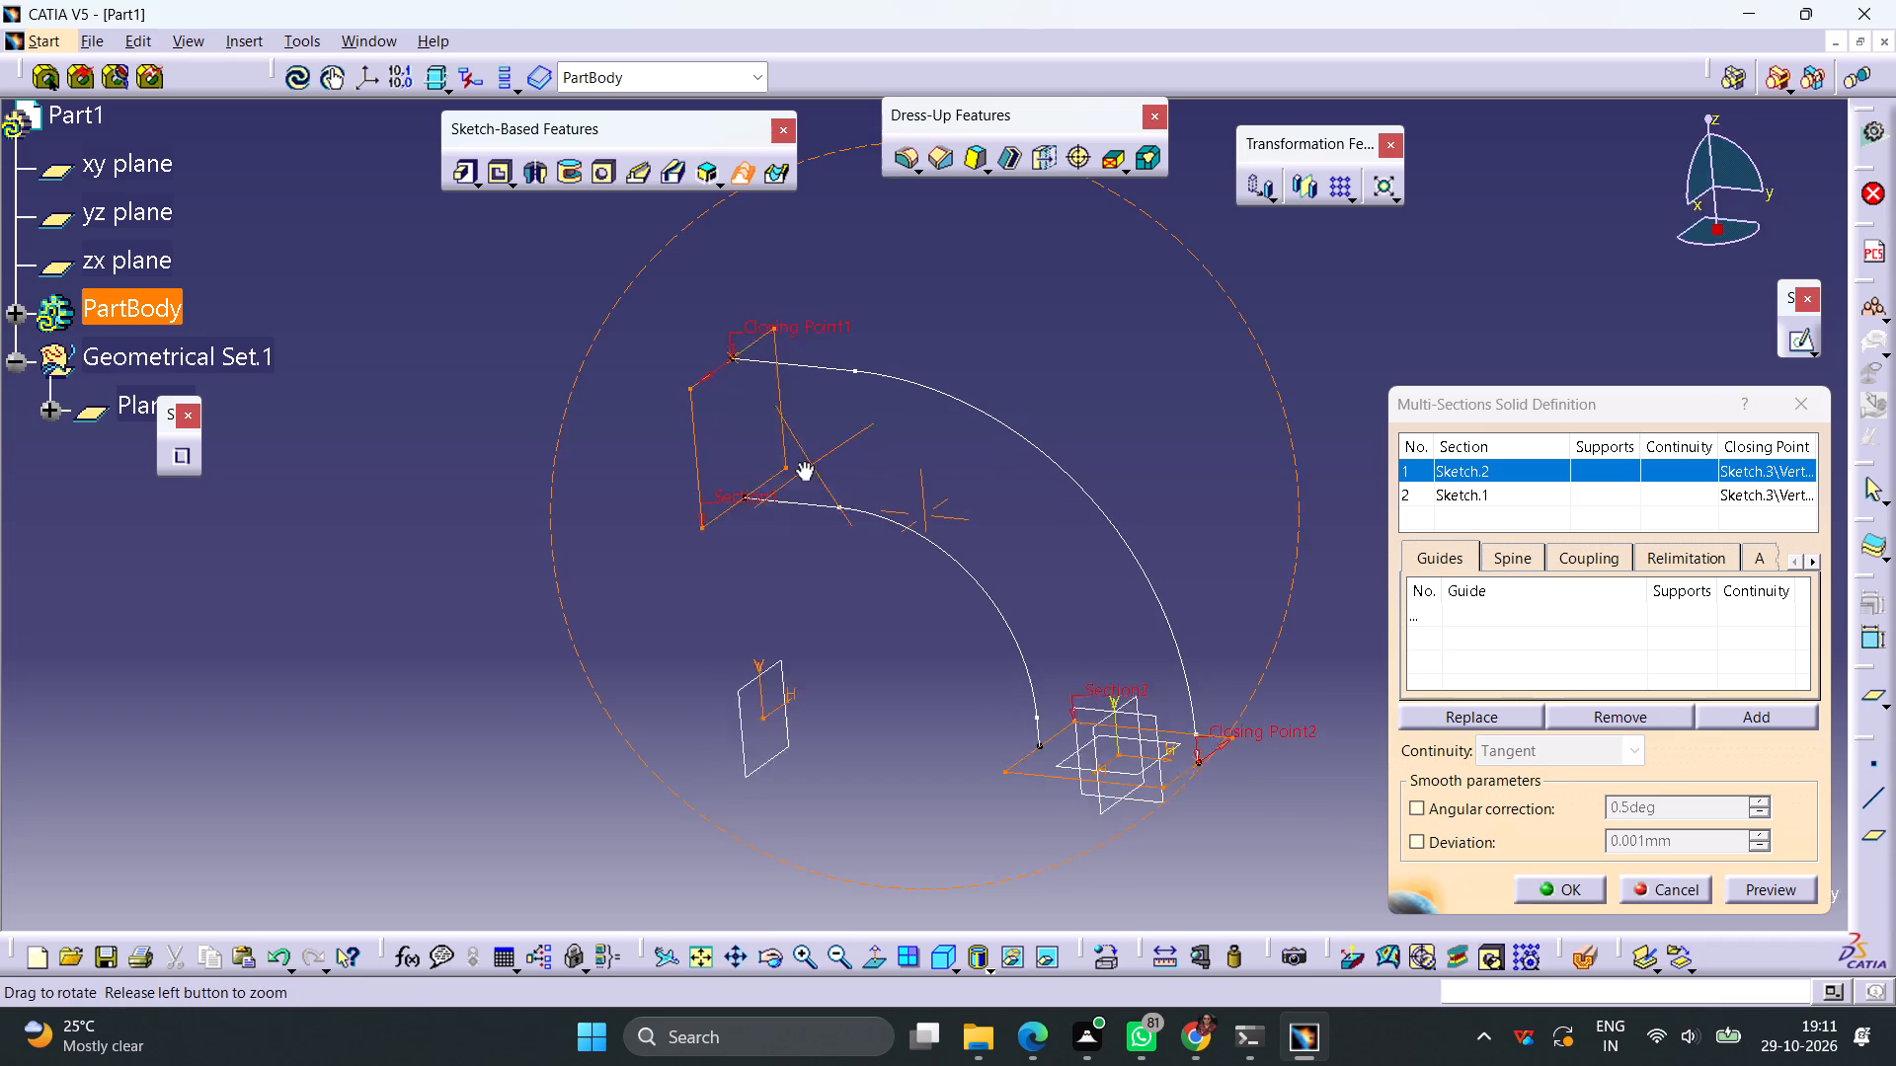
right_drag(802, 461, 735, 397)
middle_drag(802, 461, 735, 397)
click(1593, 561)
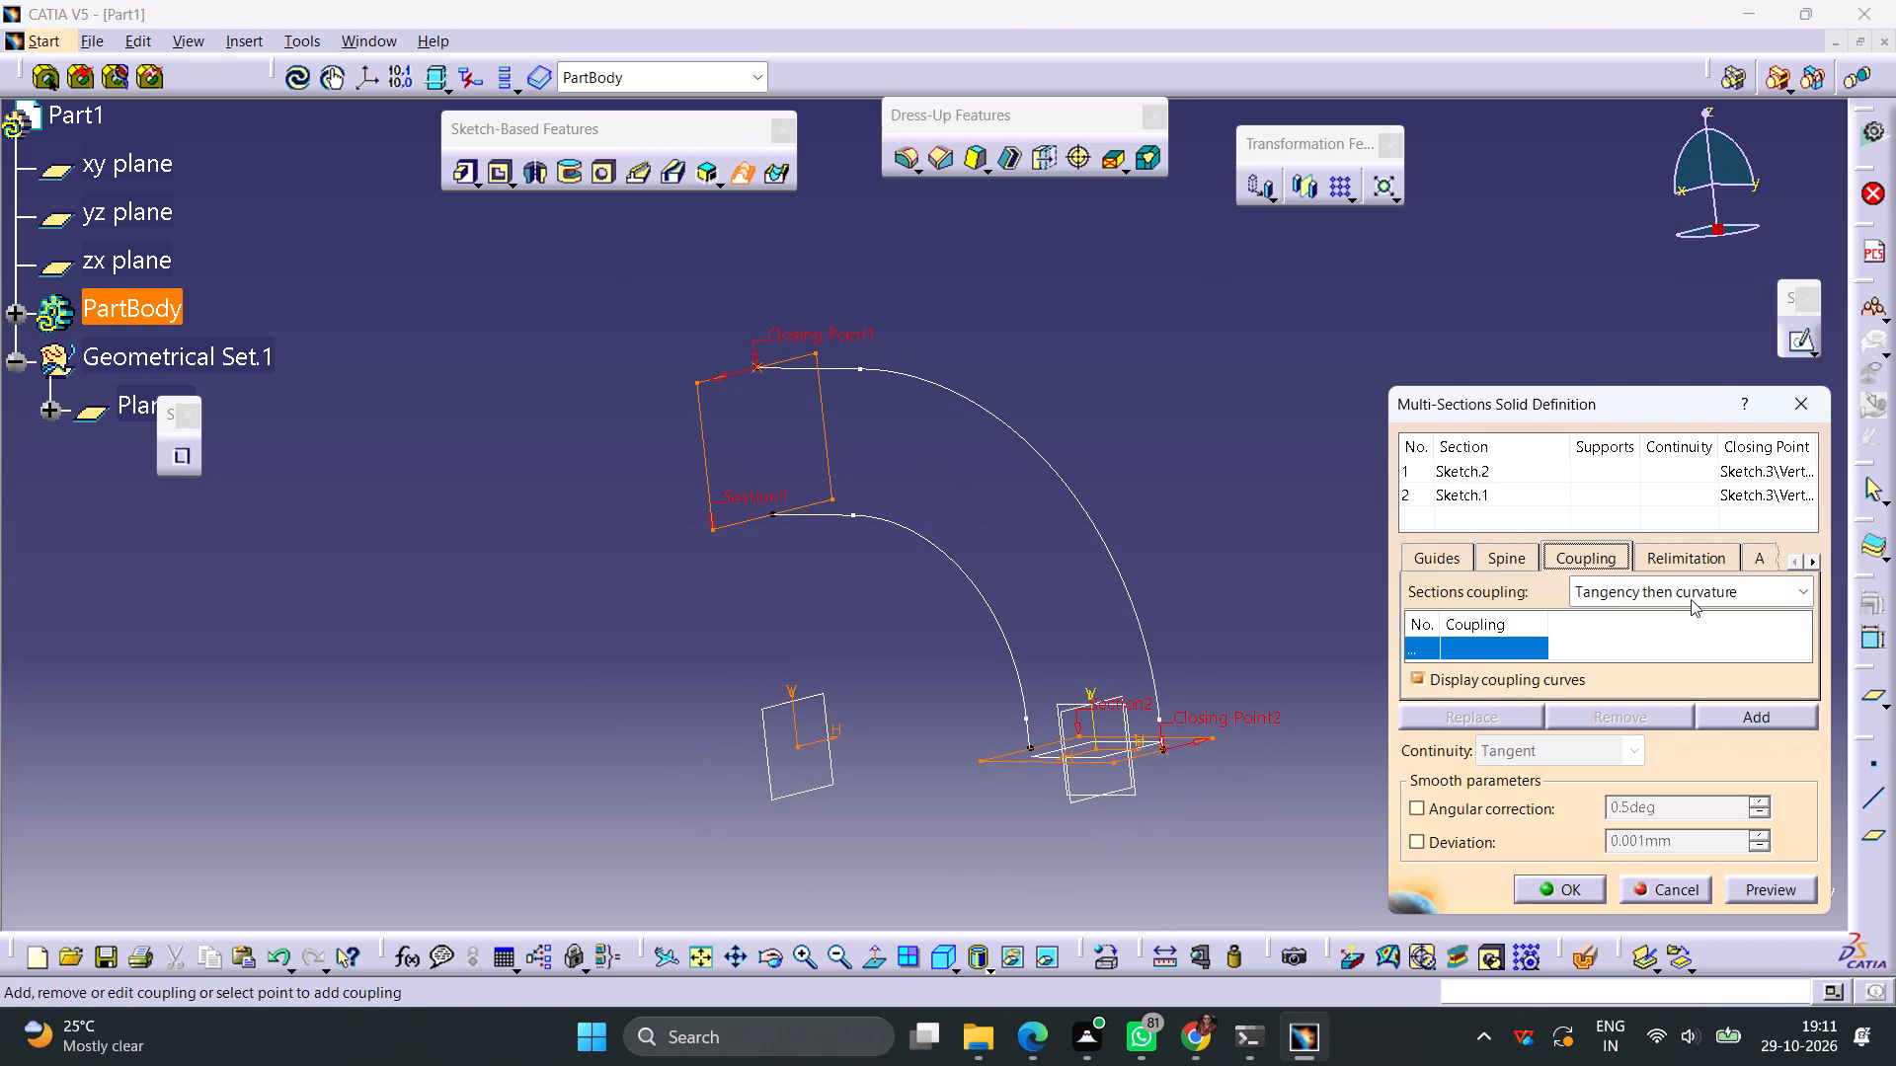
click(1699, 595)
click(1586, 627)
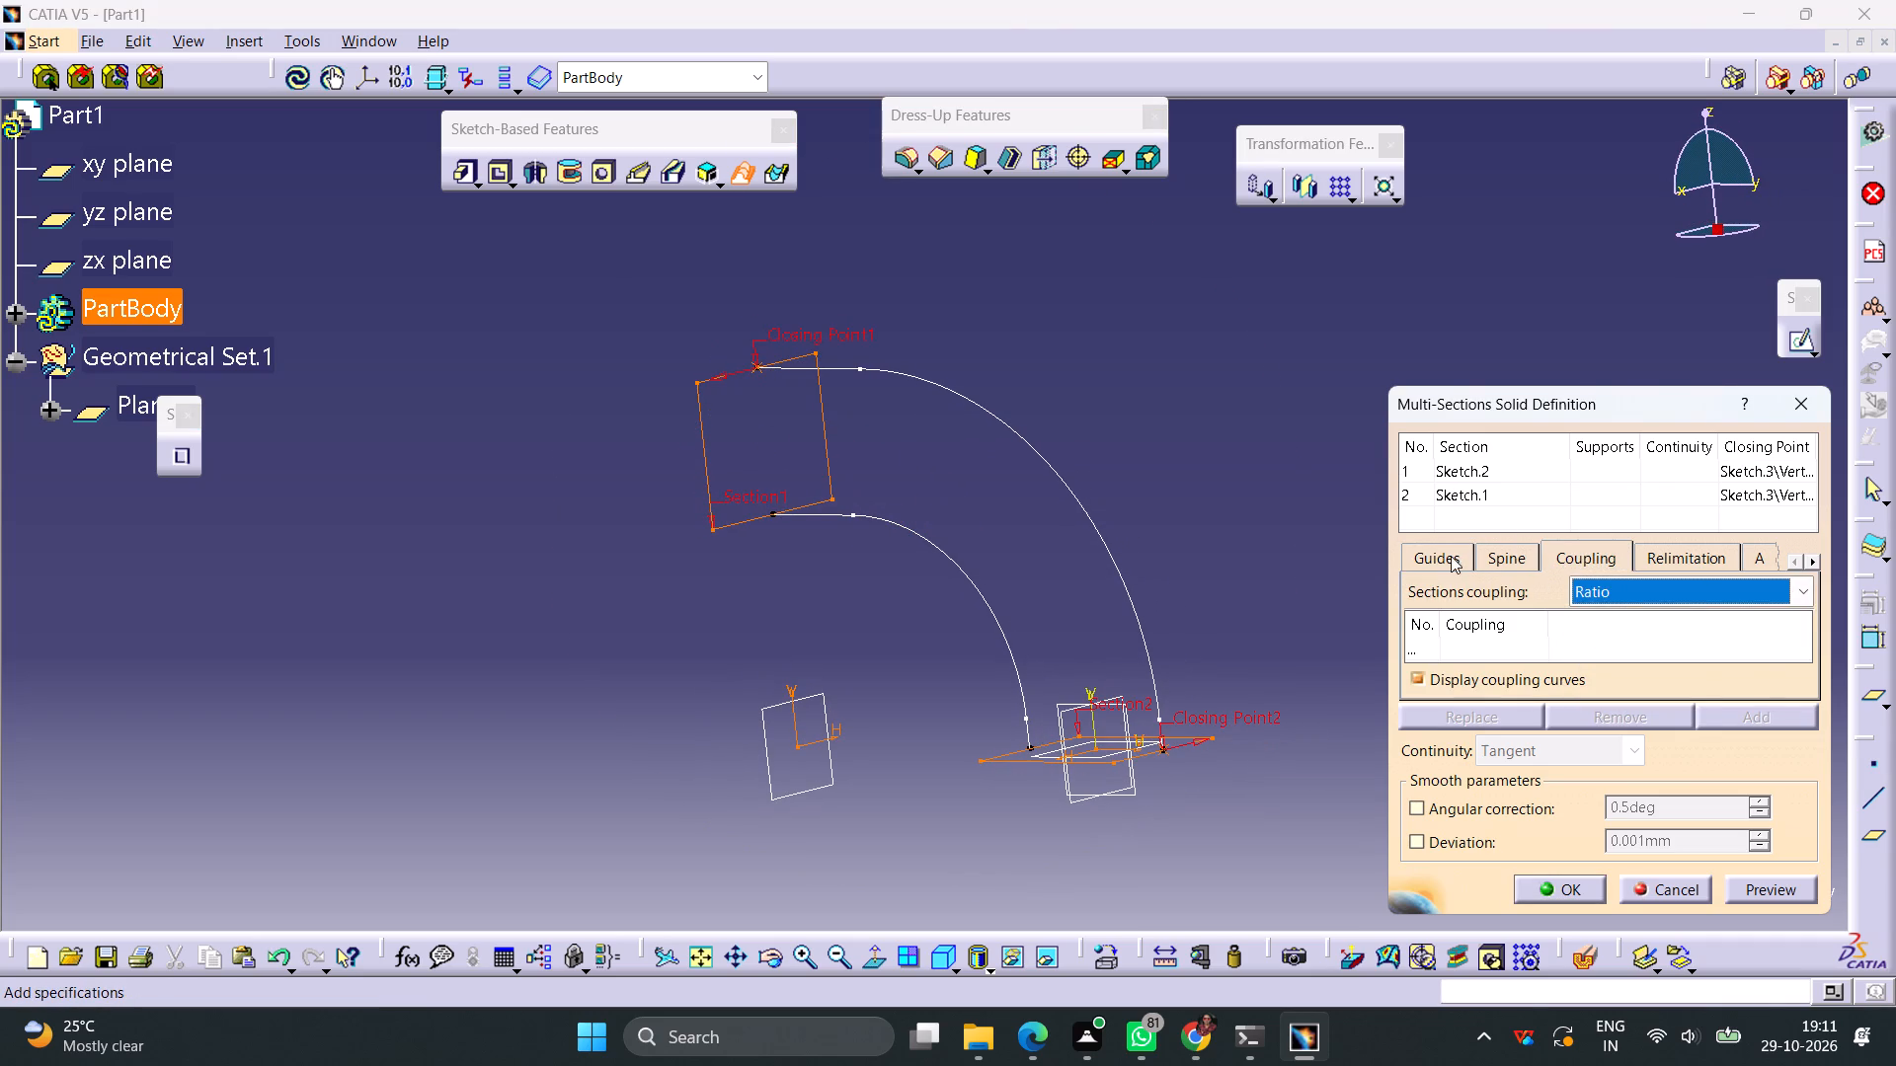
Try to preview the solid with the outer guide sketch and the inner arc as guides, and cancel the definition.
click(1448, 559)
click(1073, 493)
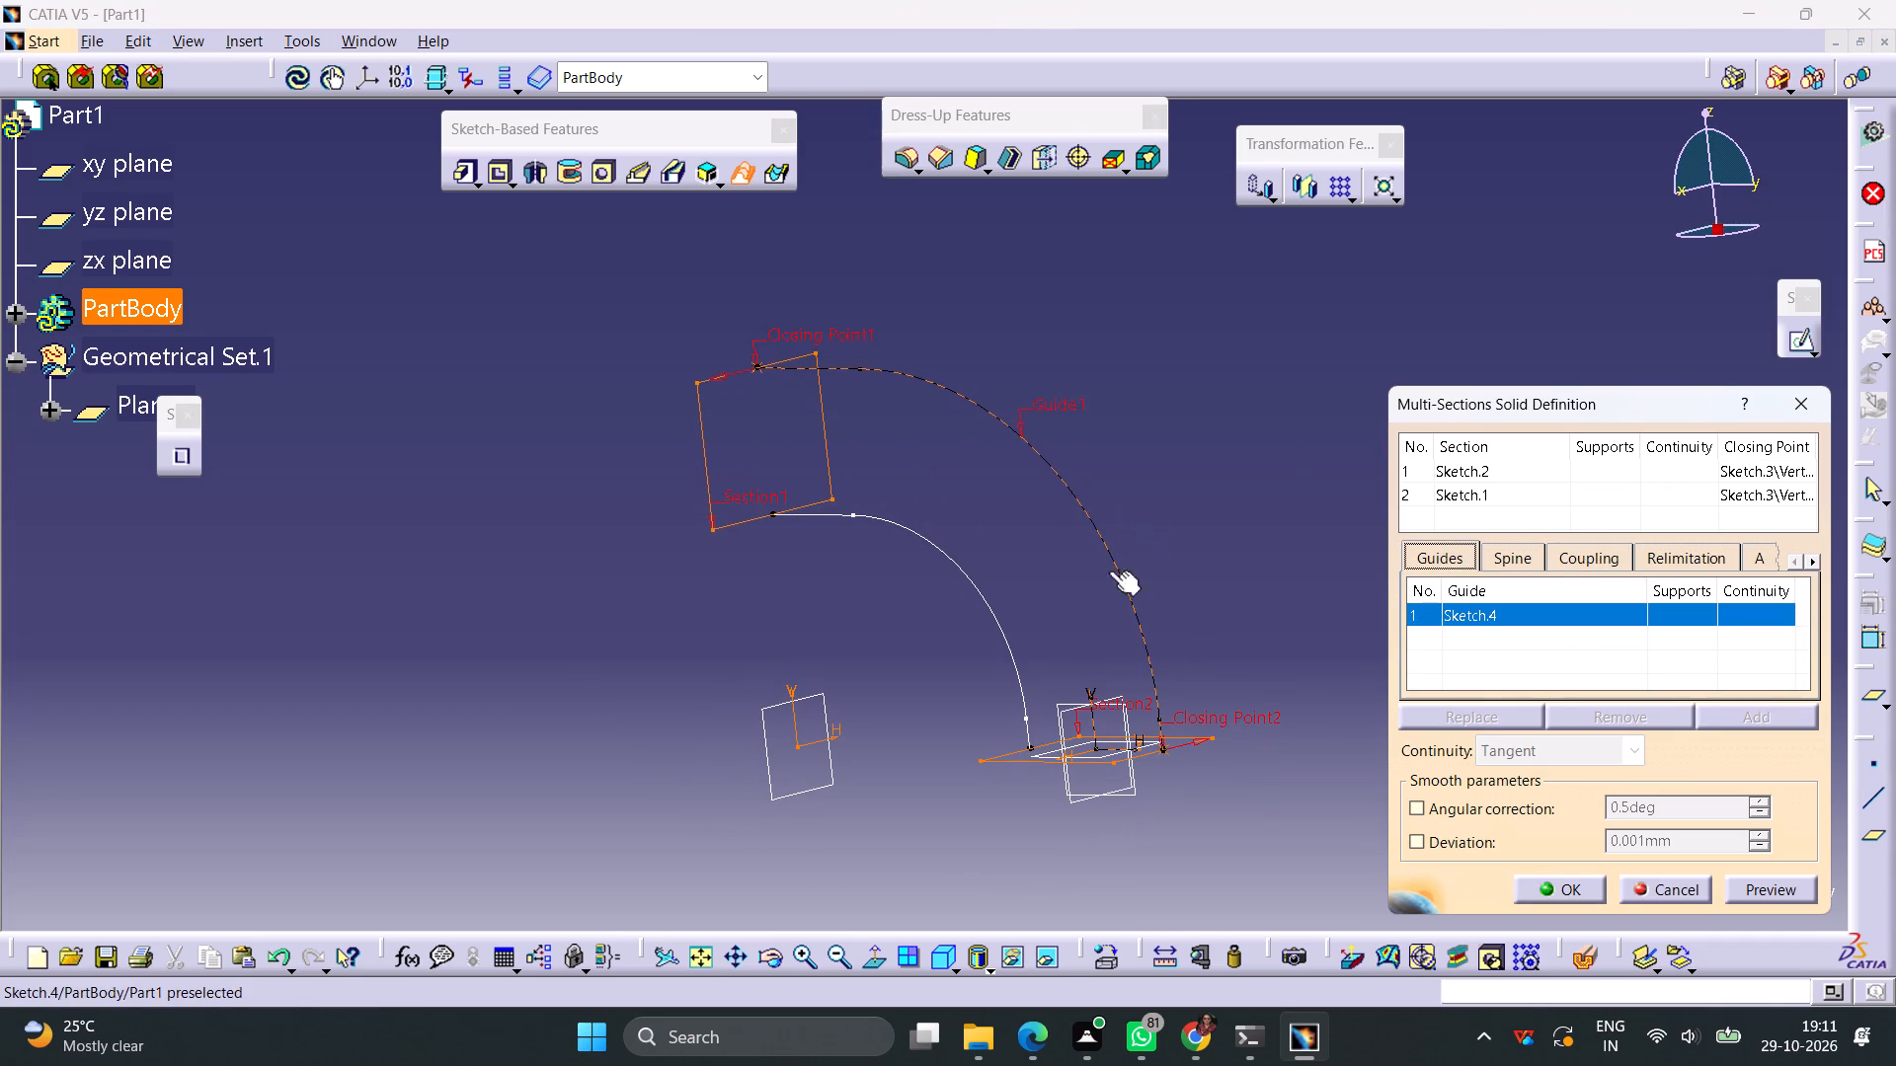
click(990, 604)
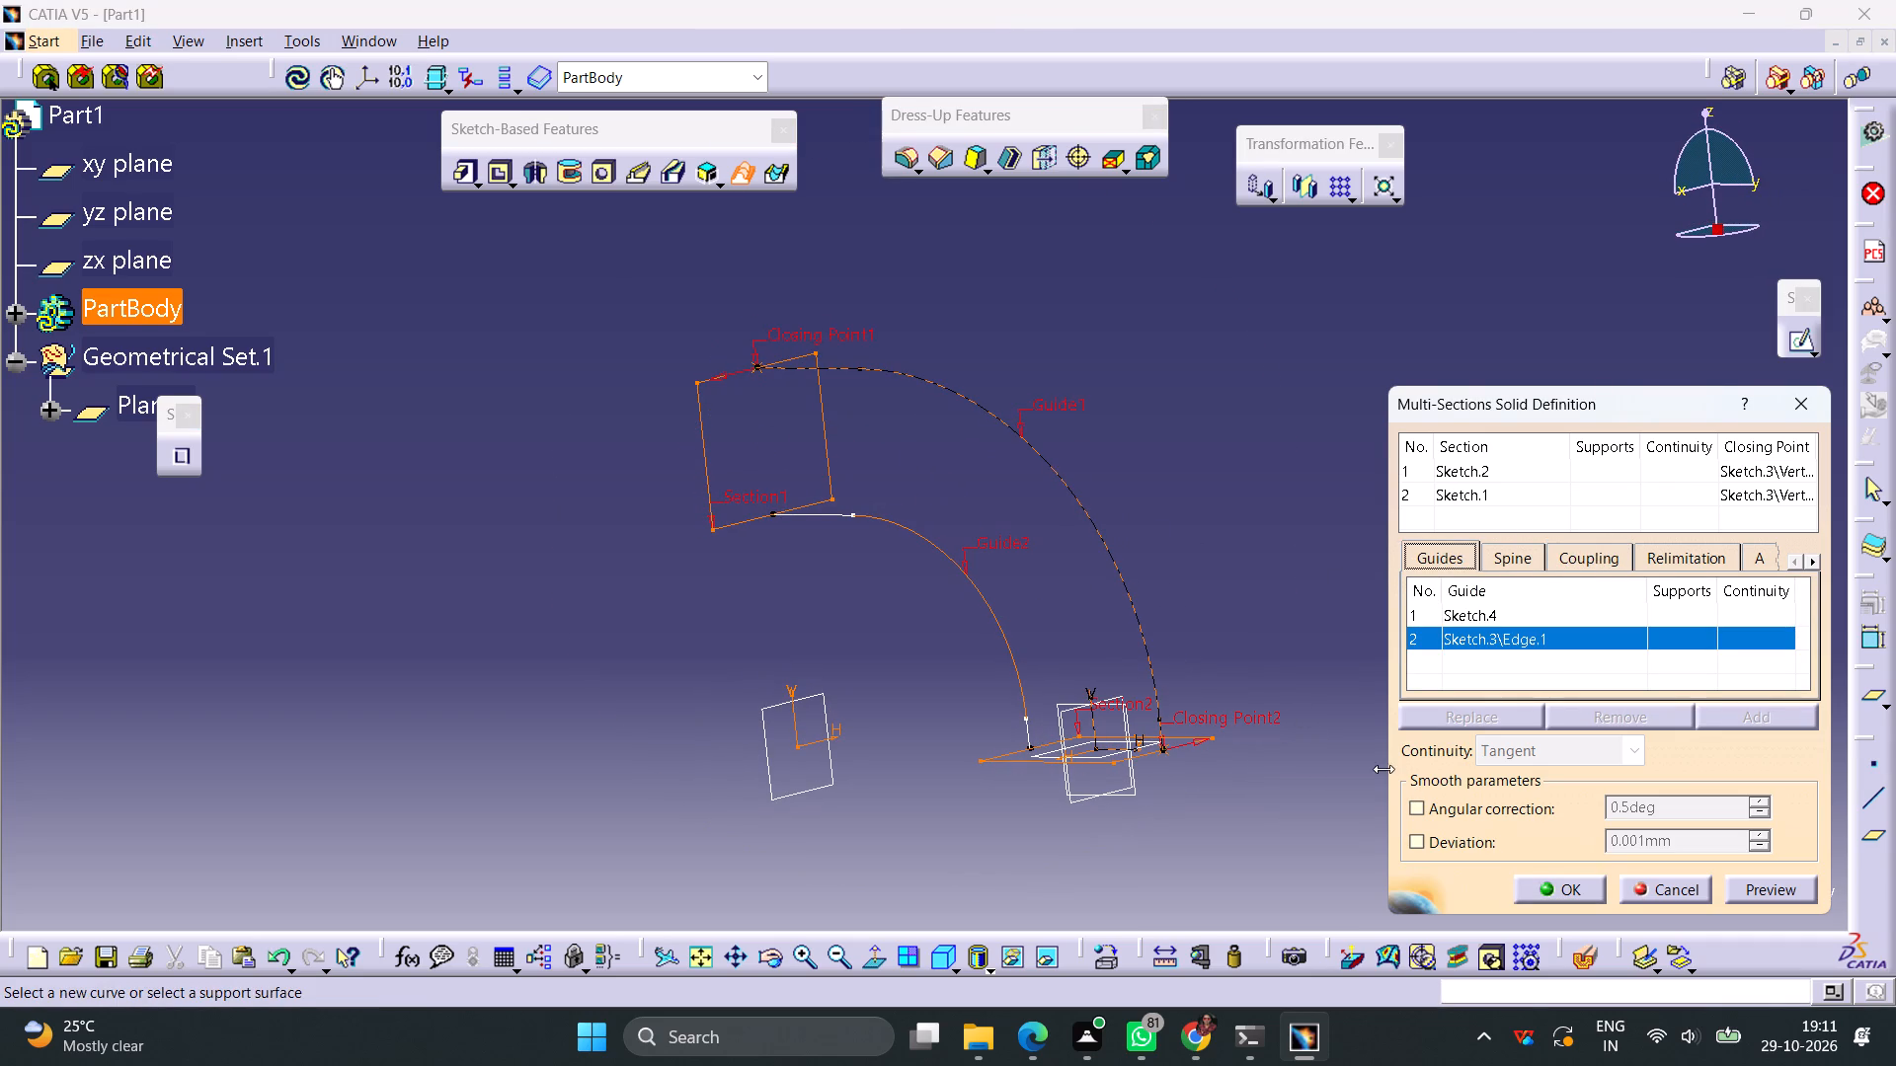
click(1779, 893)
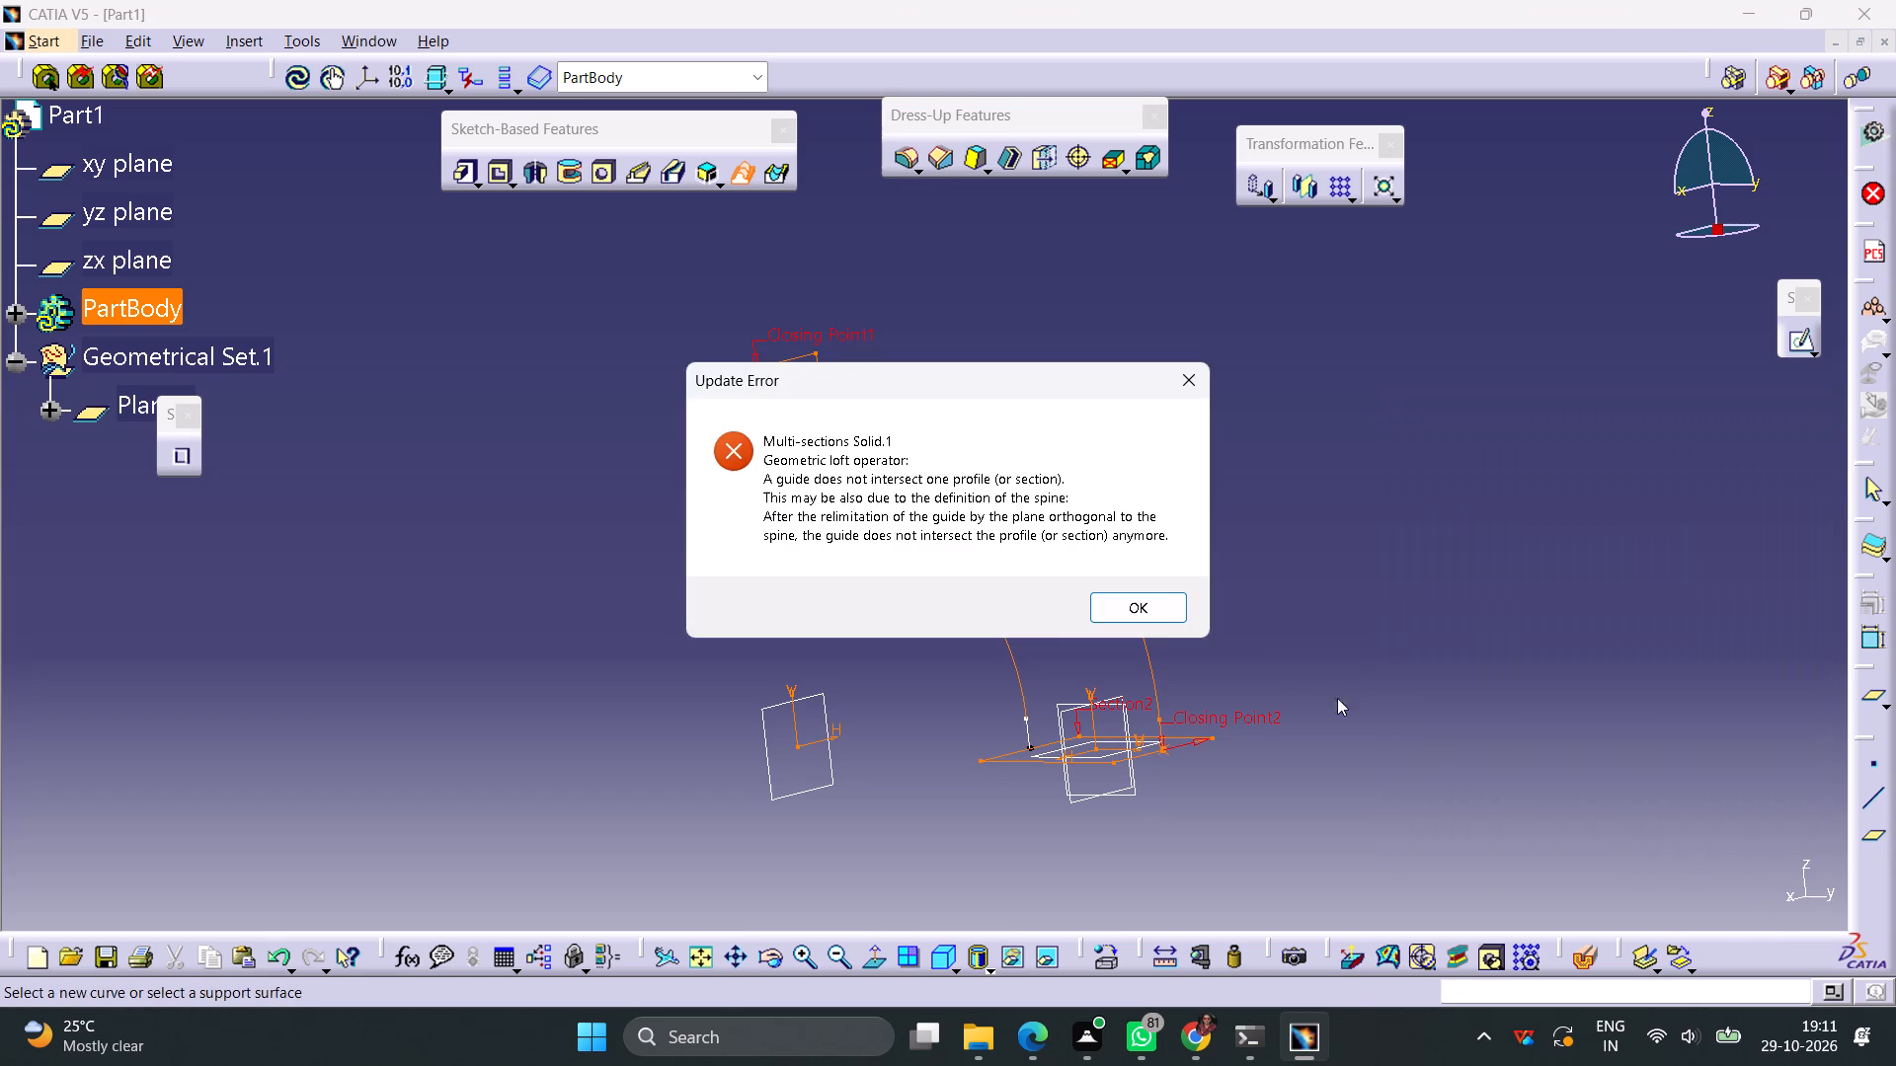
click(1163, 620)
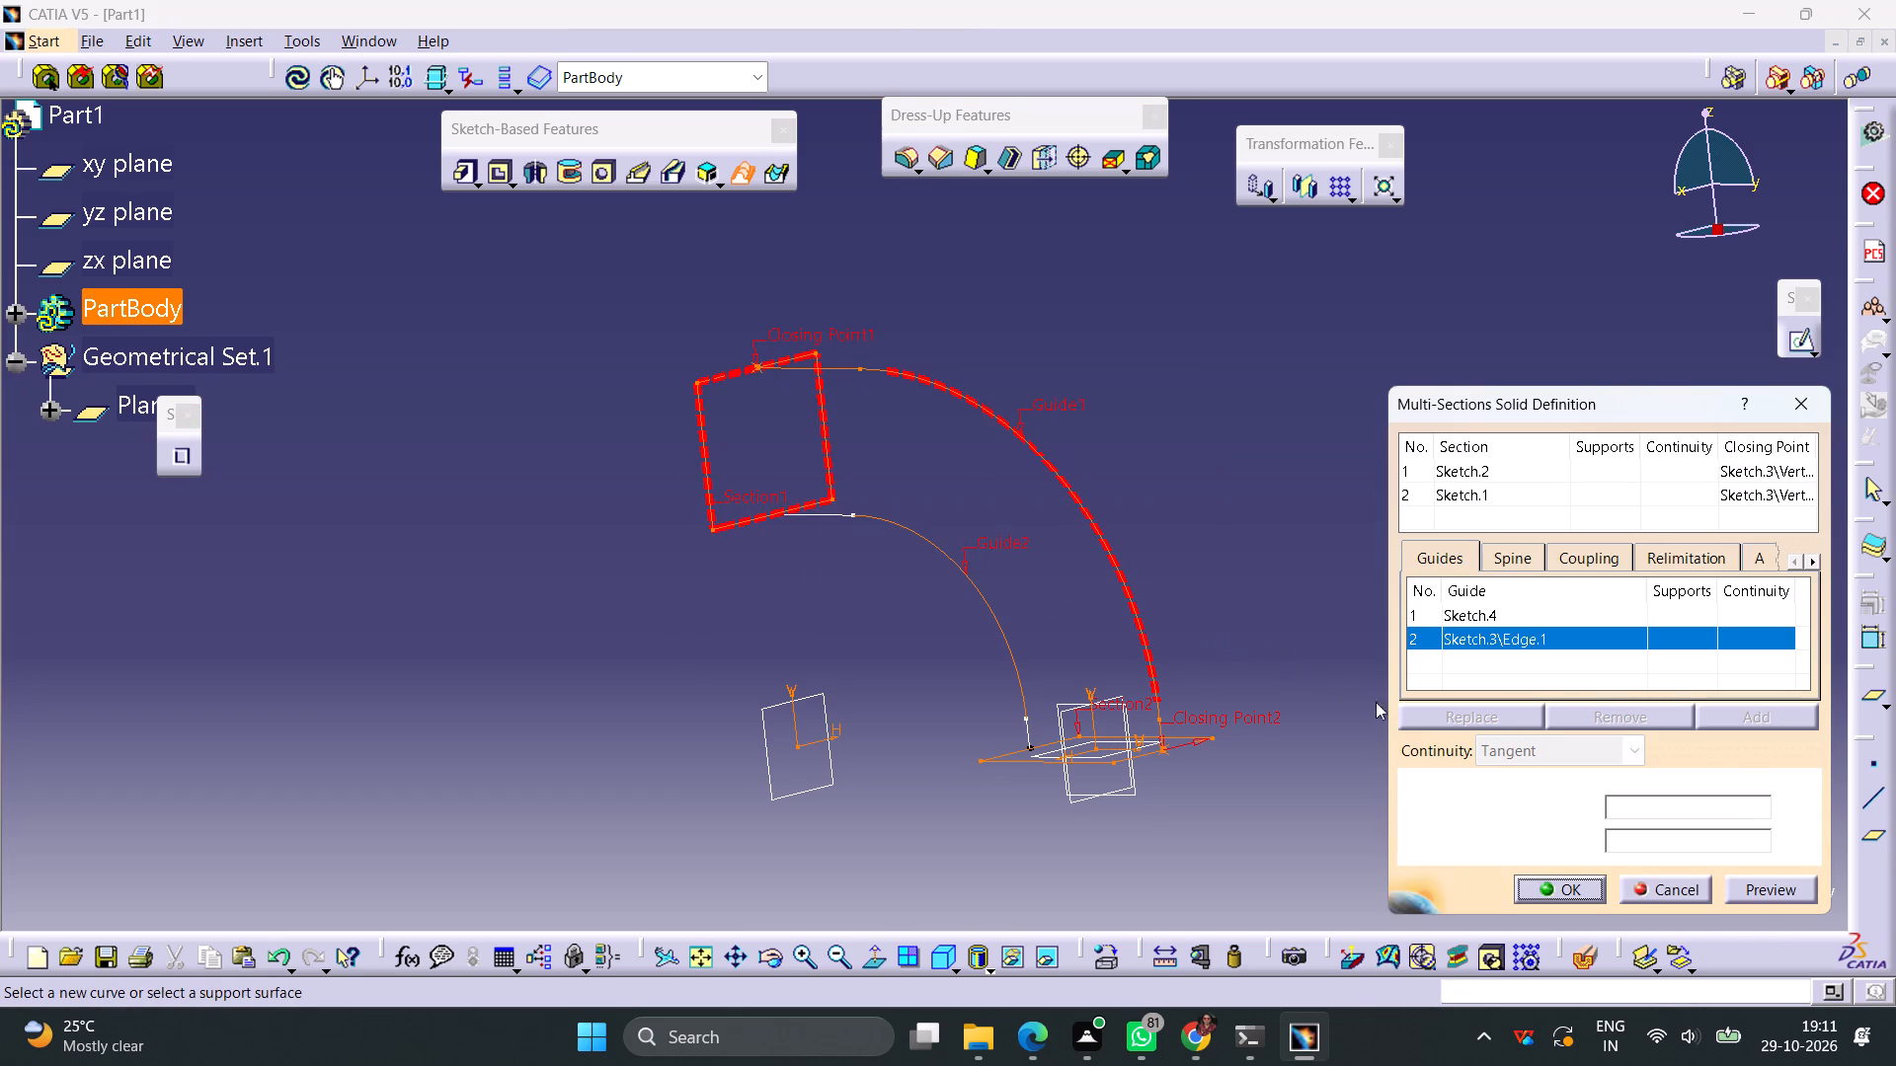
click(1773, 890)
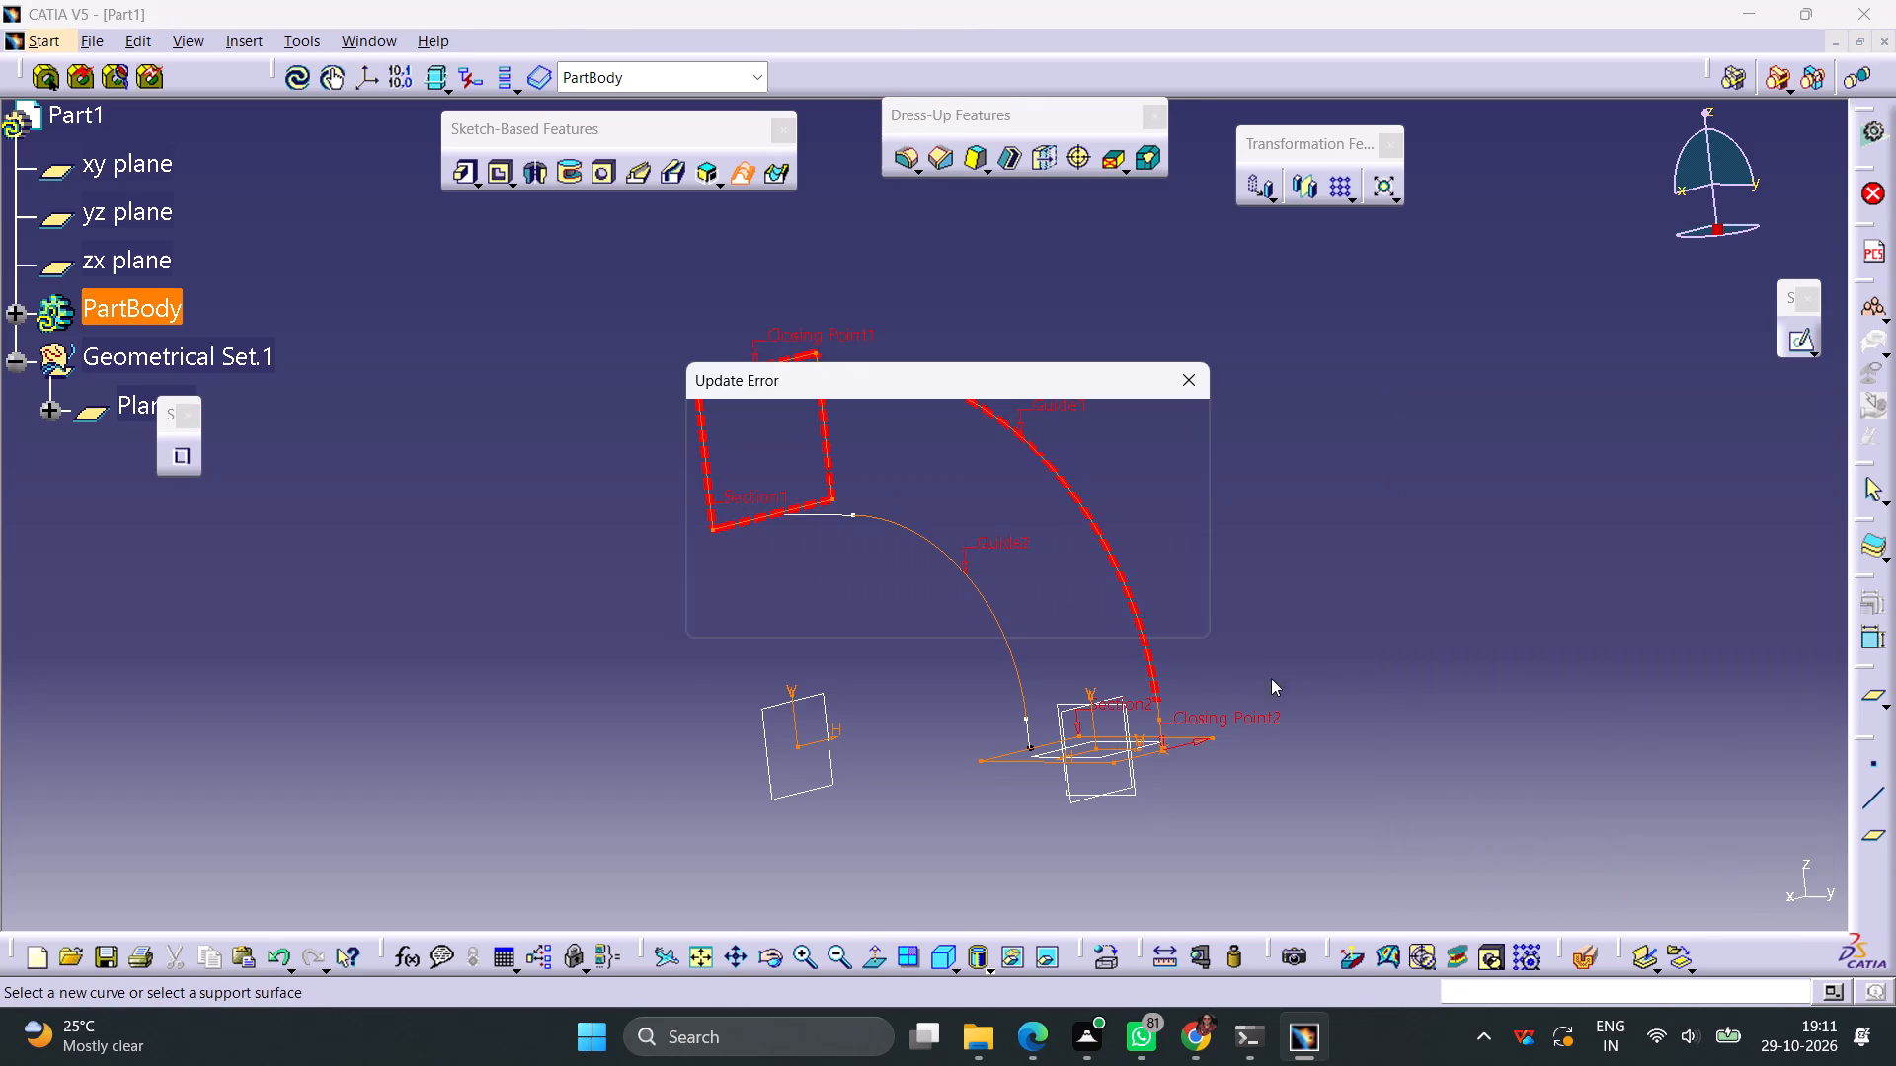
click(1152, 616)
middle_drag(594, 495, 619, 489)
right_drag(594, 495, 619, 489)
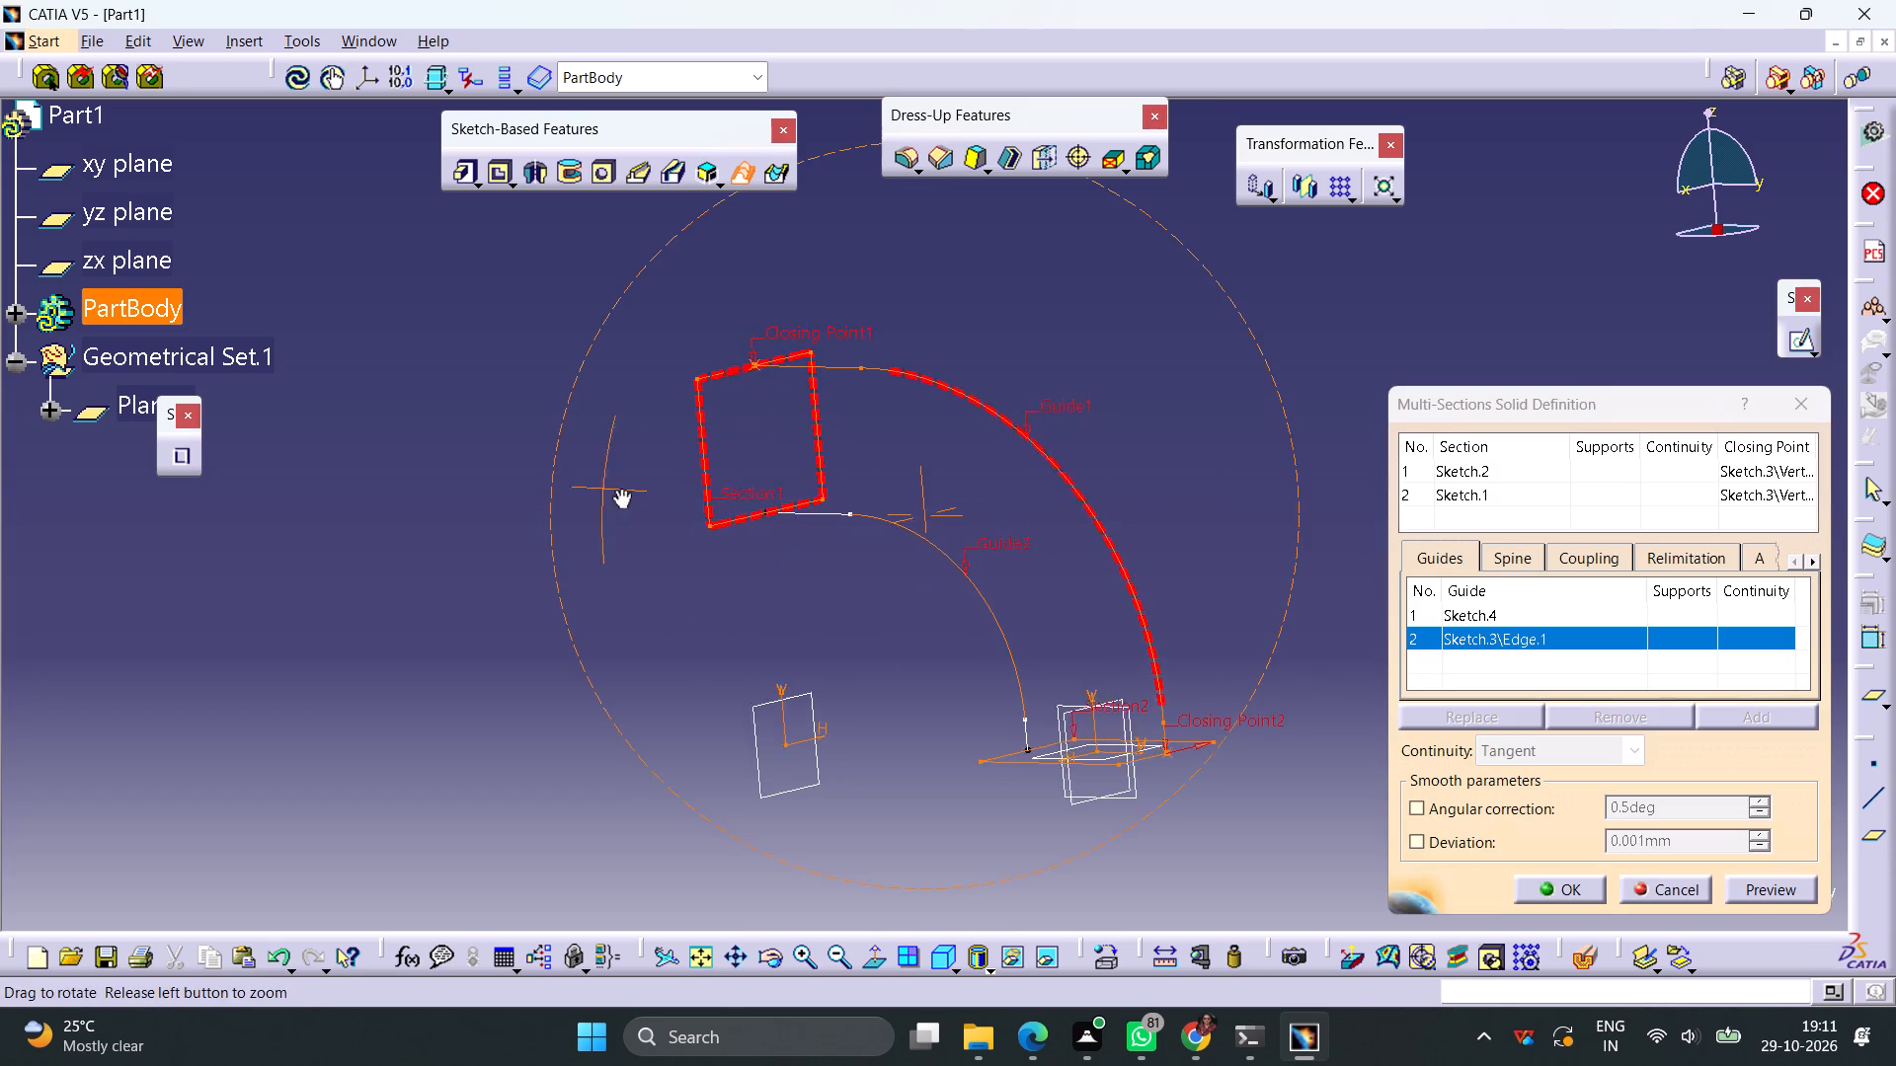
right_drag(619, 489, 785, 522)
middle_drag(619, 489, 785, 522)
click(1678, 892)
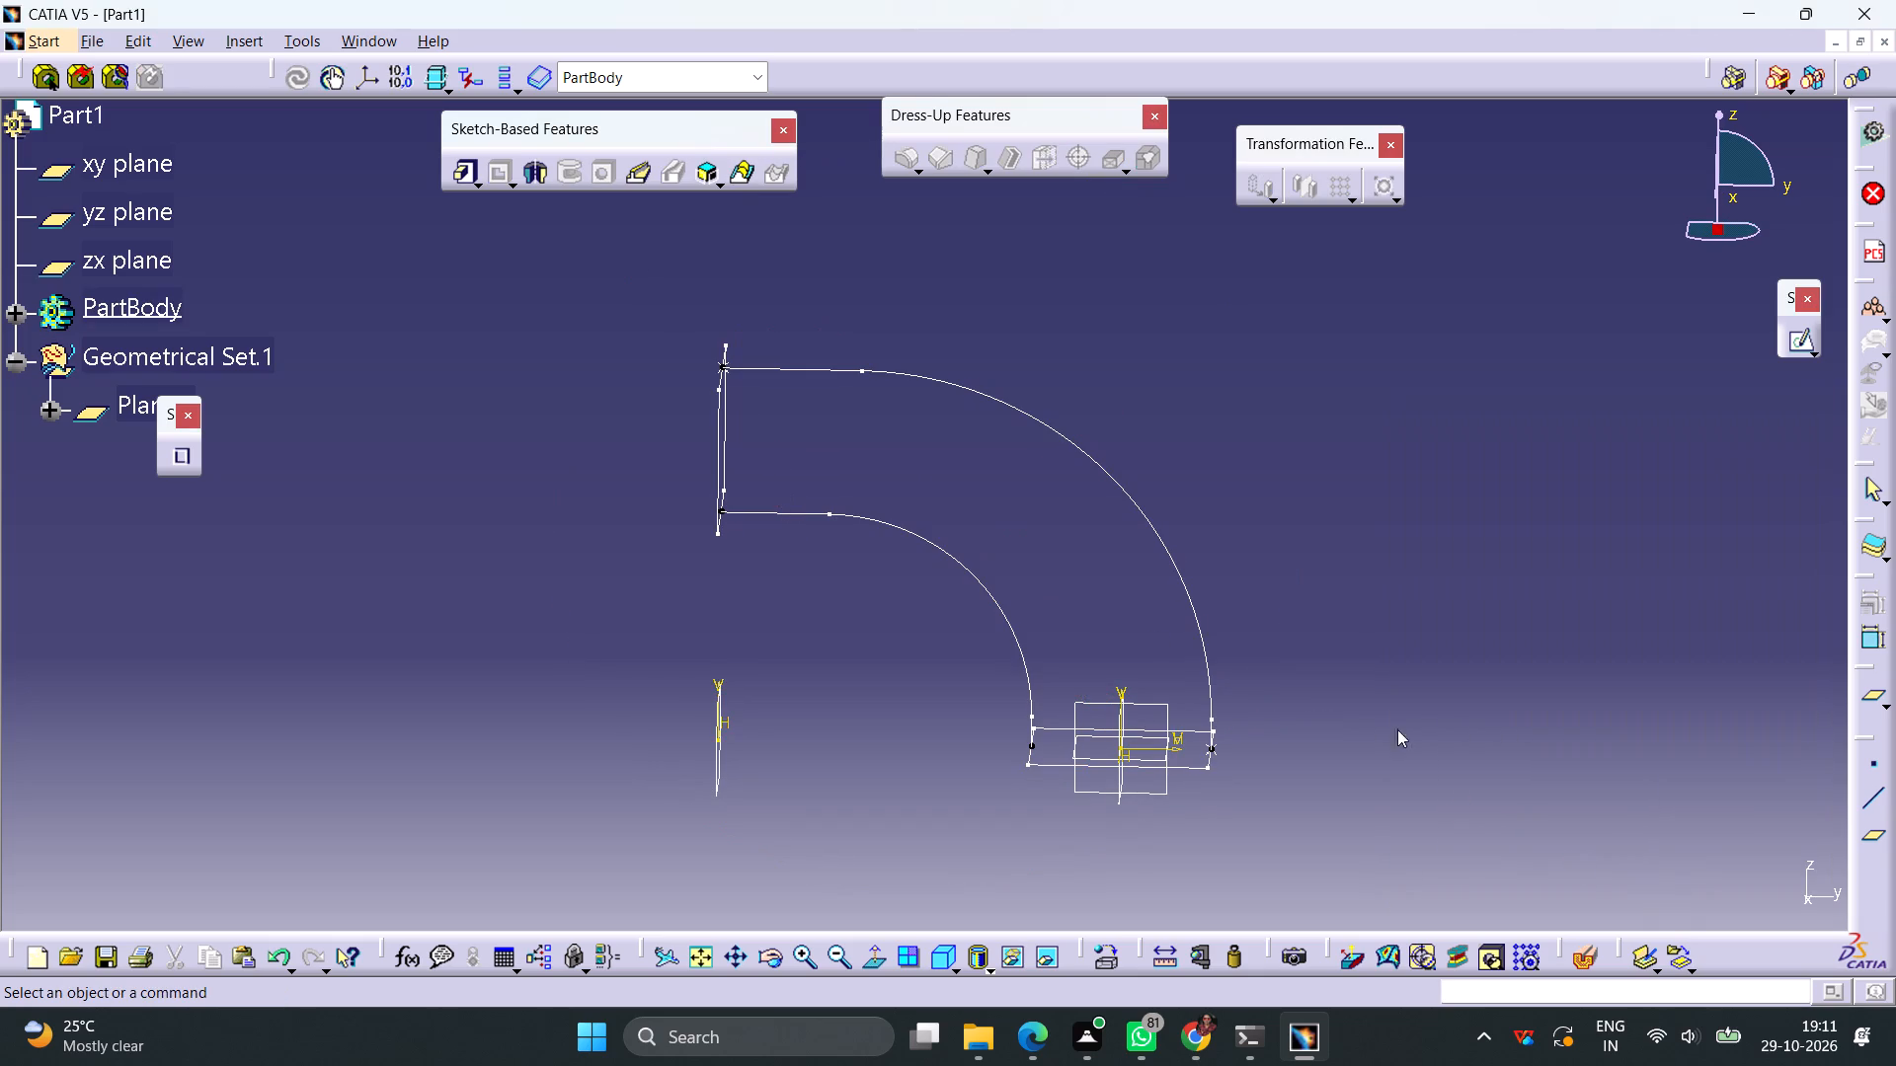
Reopen the inner guide sketch to inspect its geometry, and exit it.
click(1391, 648)
click(1012, 645)
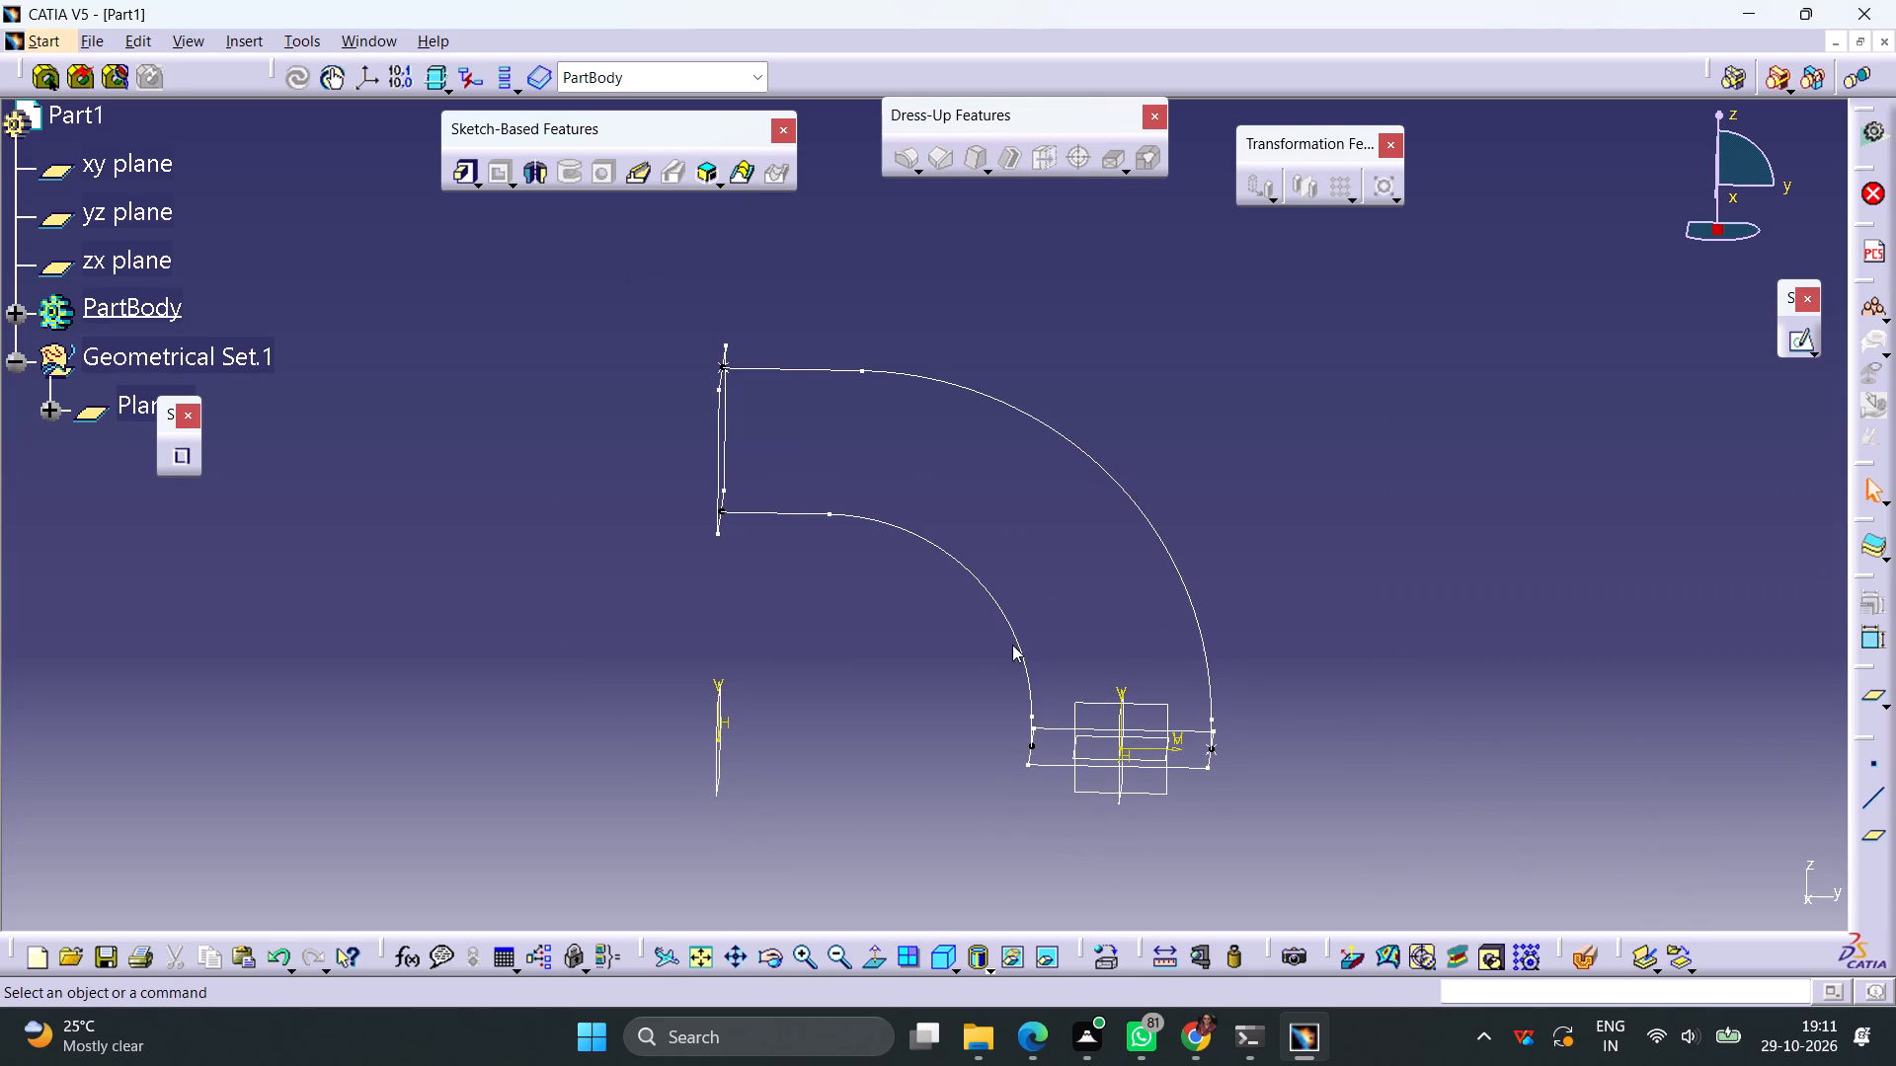
click(1015, 642)
double_click(1015, 642)
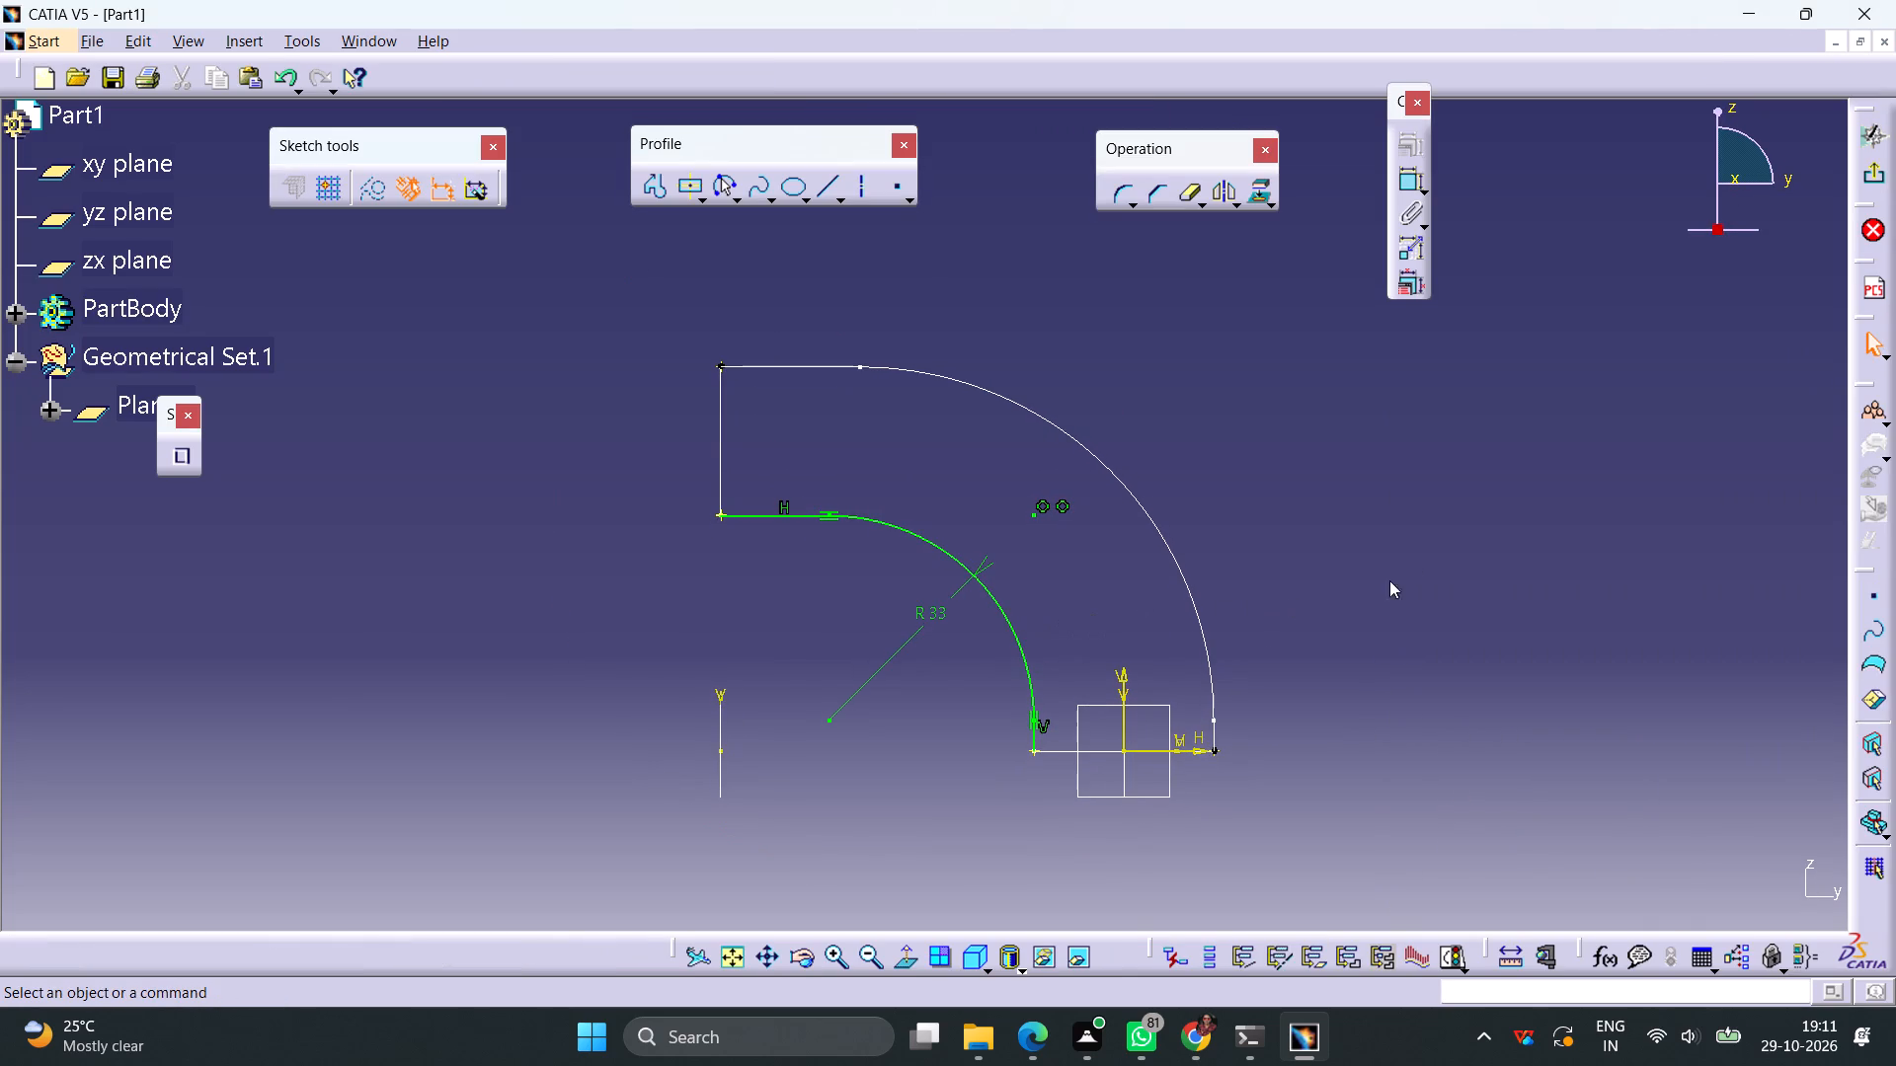
click(1866, 175)
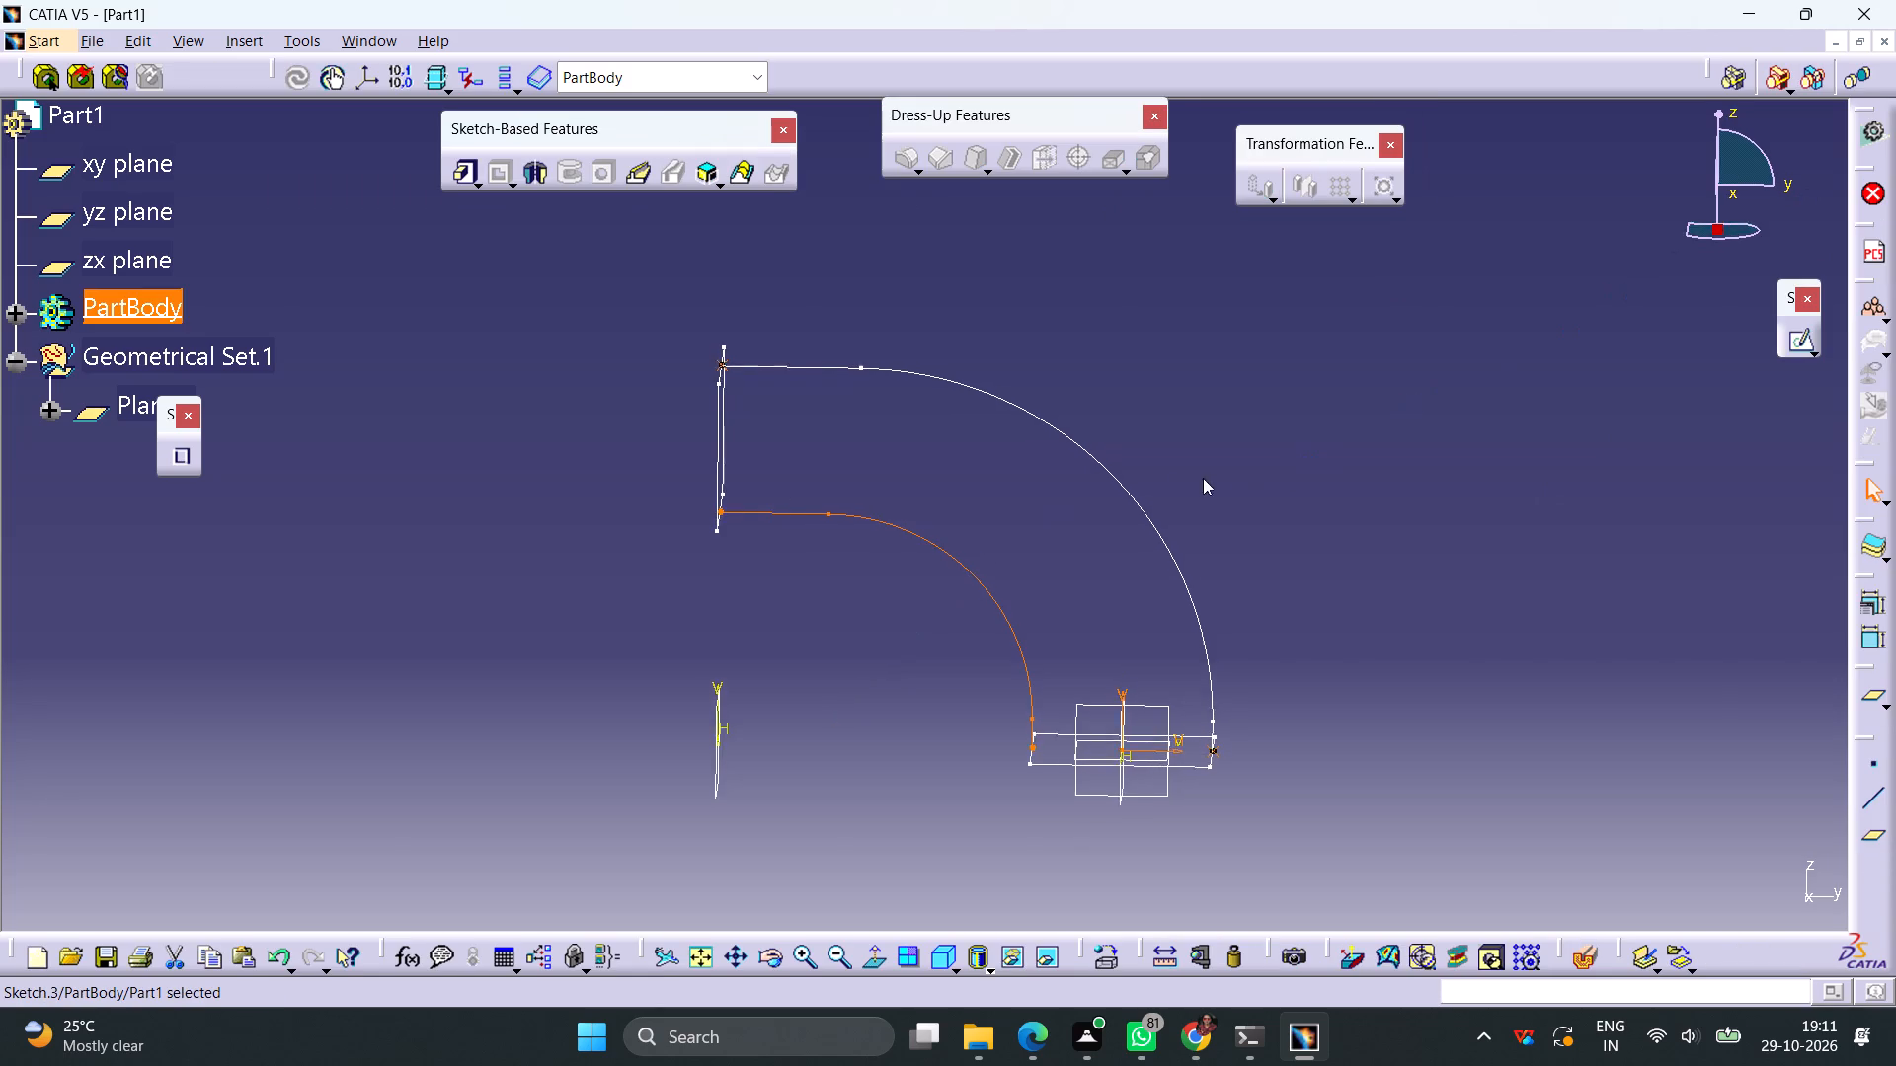
click(1170, 478)
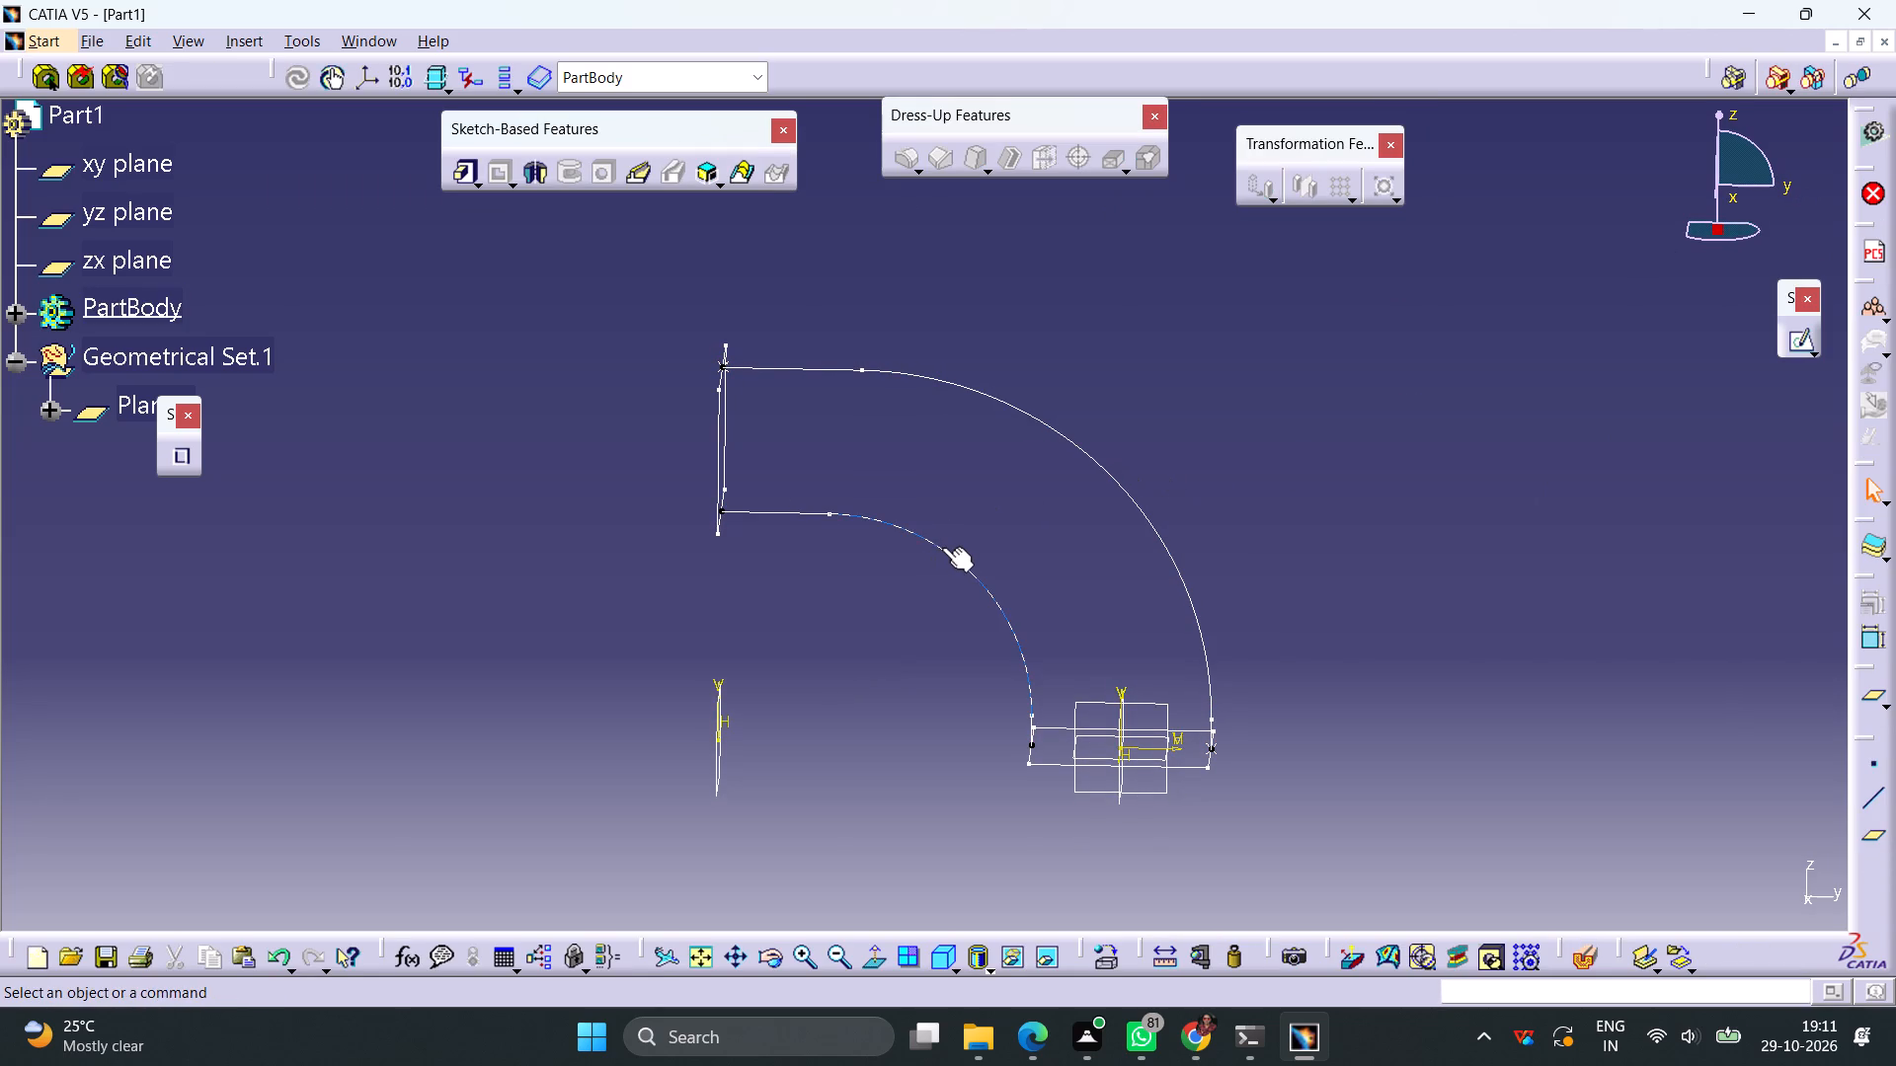
Join the arc and both straight end segments of the inner guide sketch into one curve.
key(c)
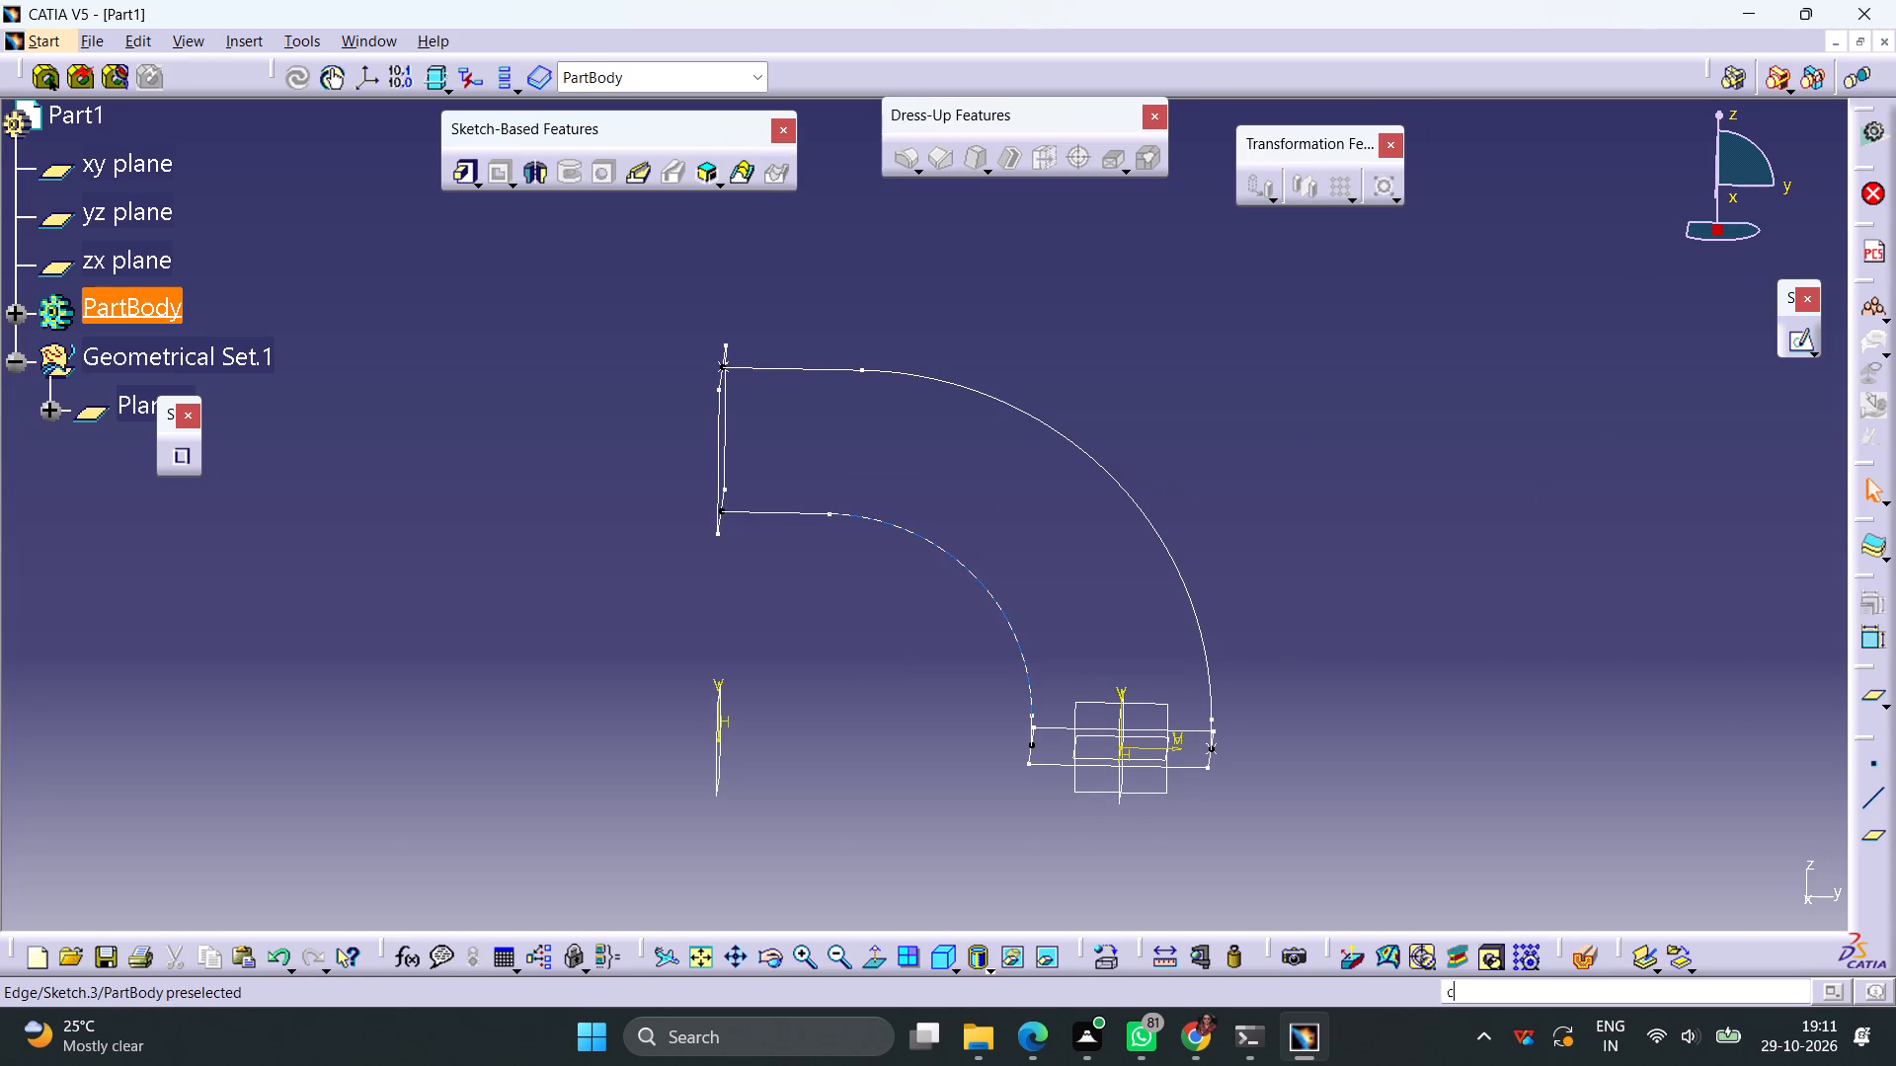
key(shift+colon)
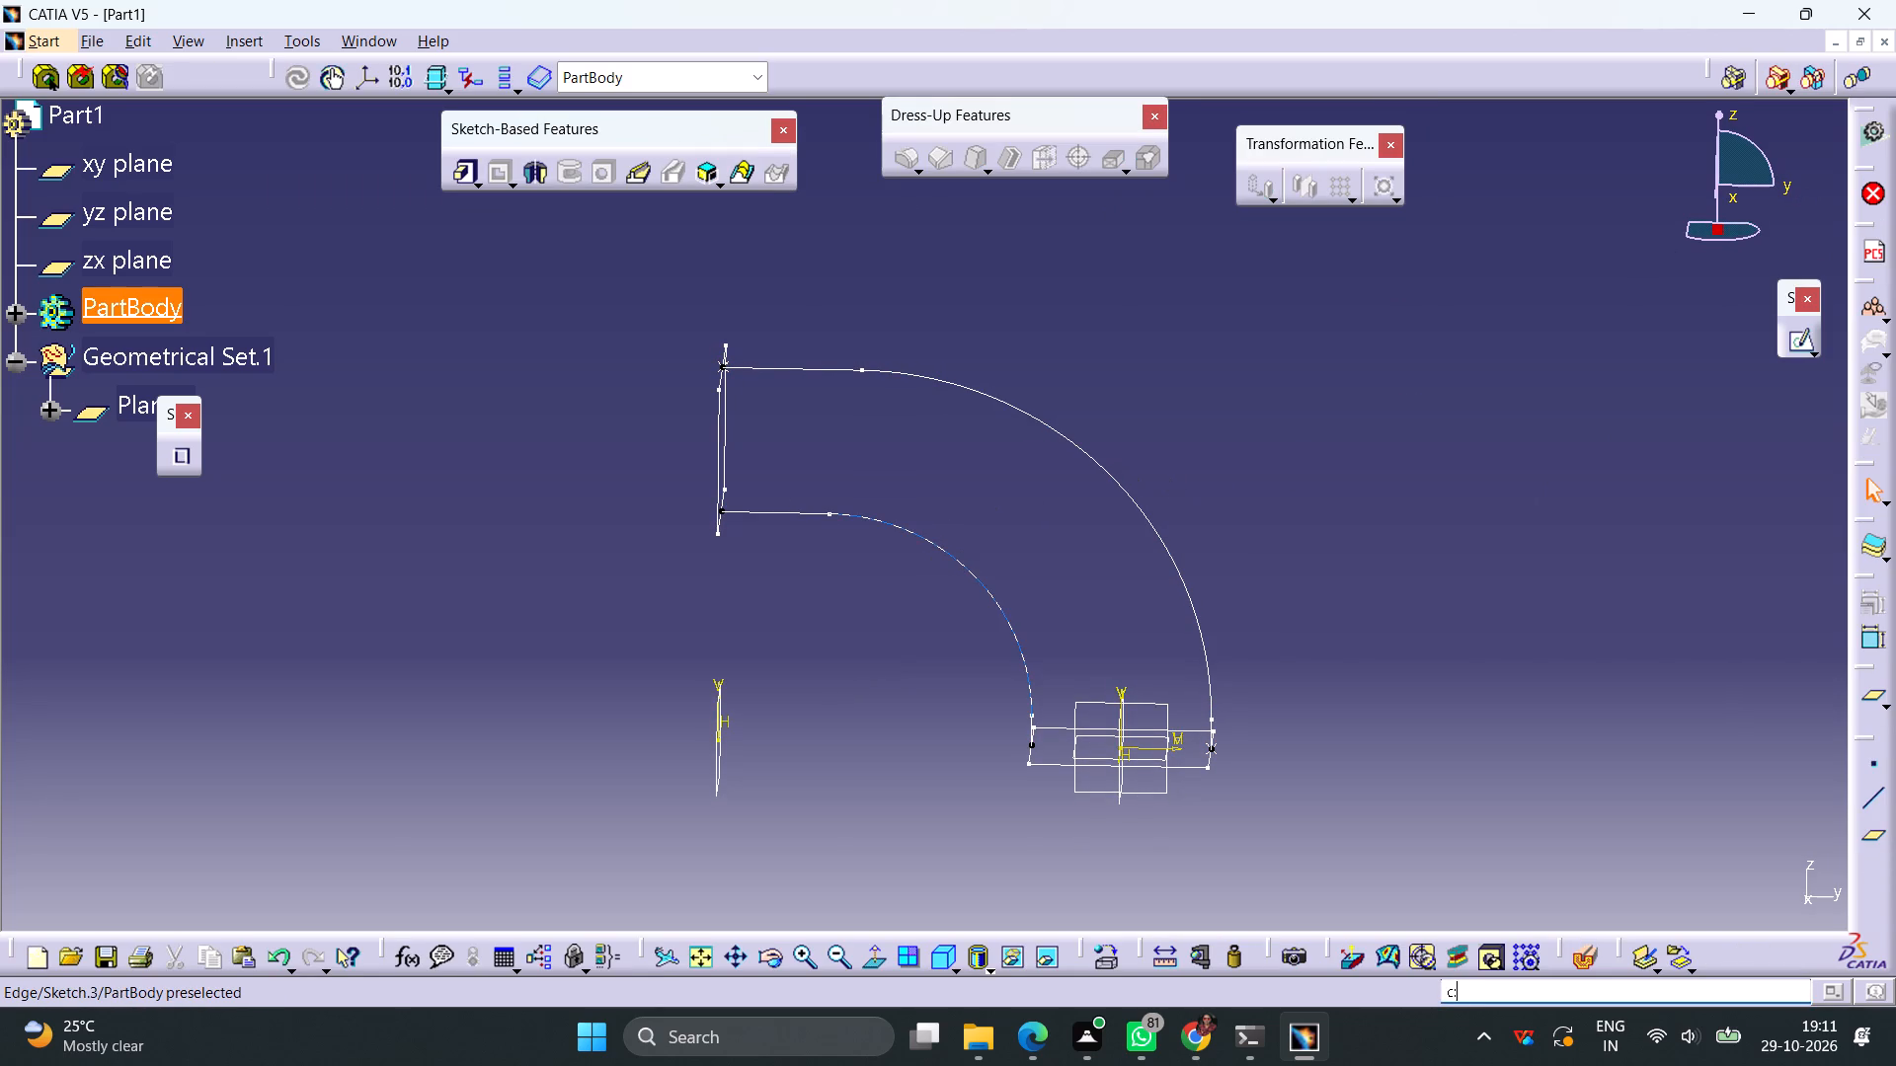
text(join)
key(Return)
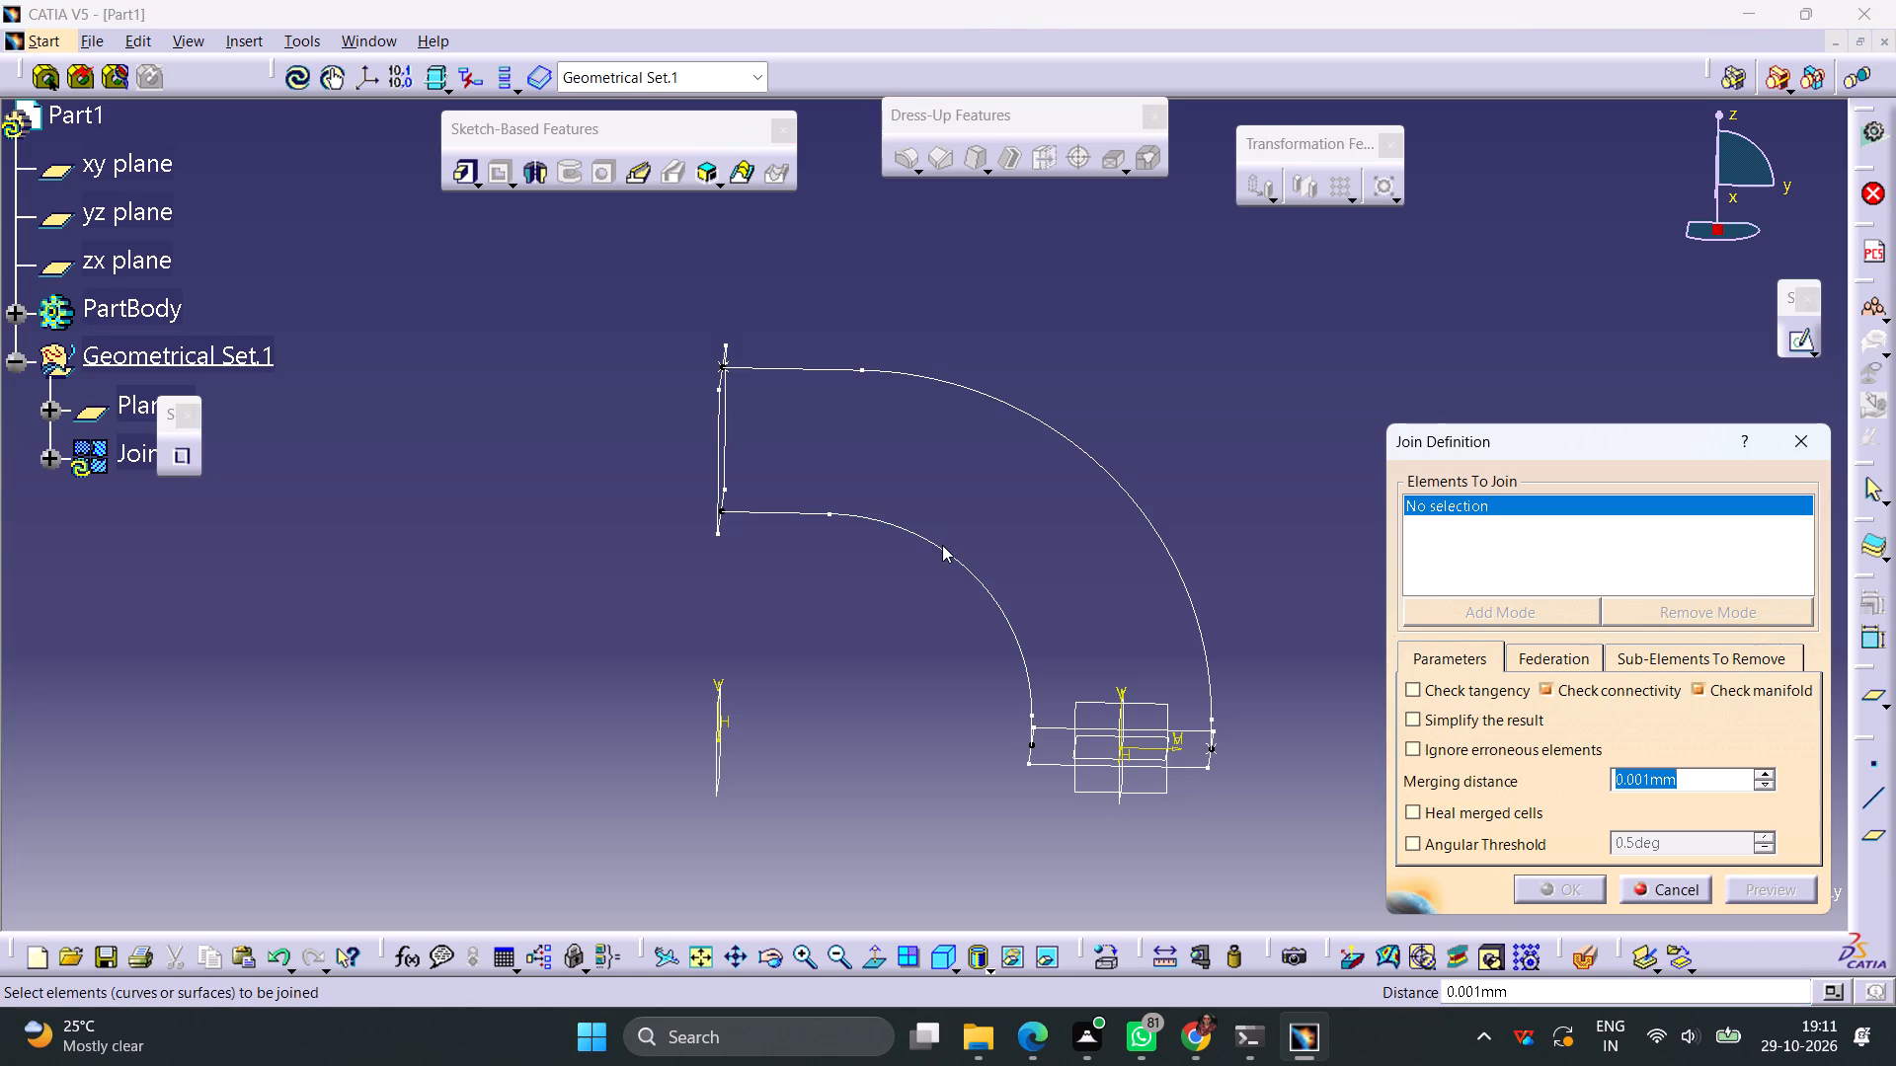
click(950, 558)
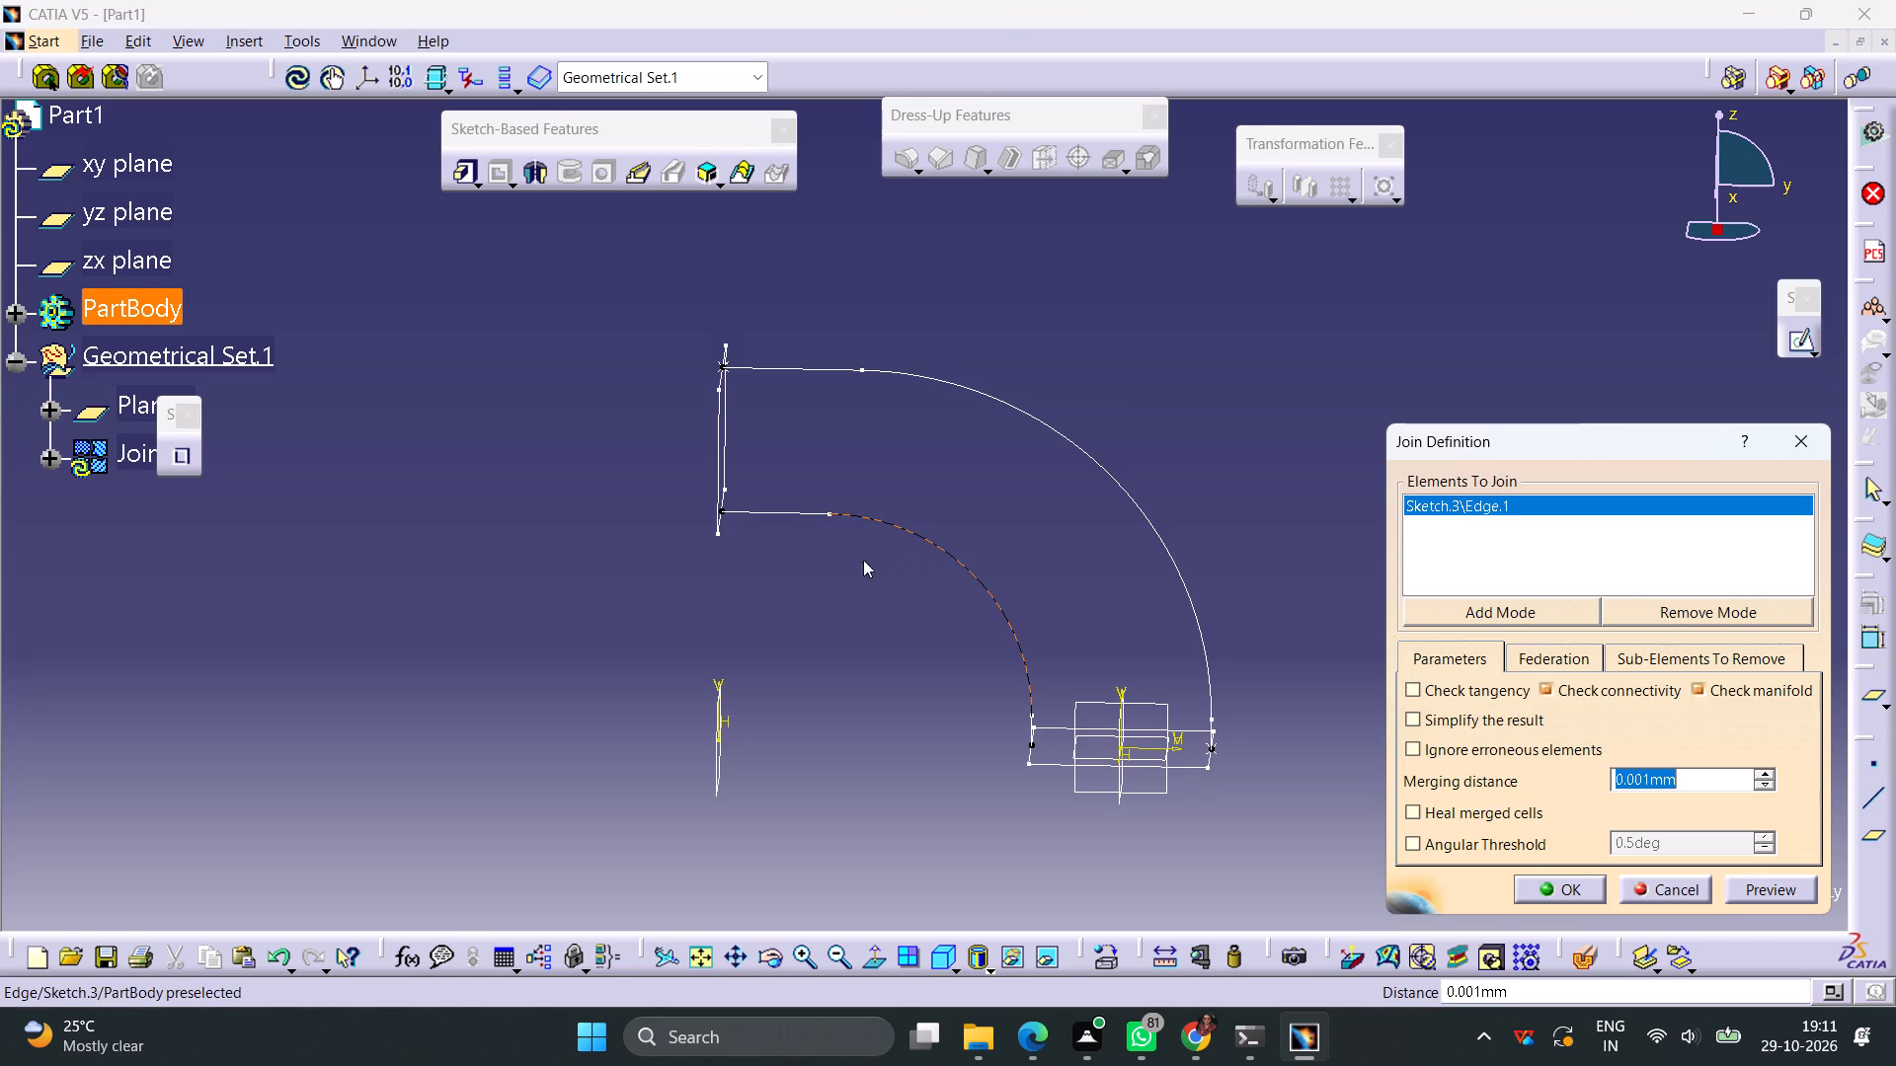
click(794, 514)
middle_drag(945, 677, 941, 621)
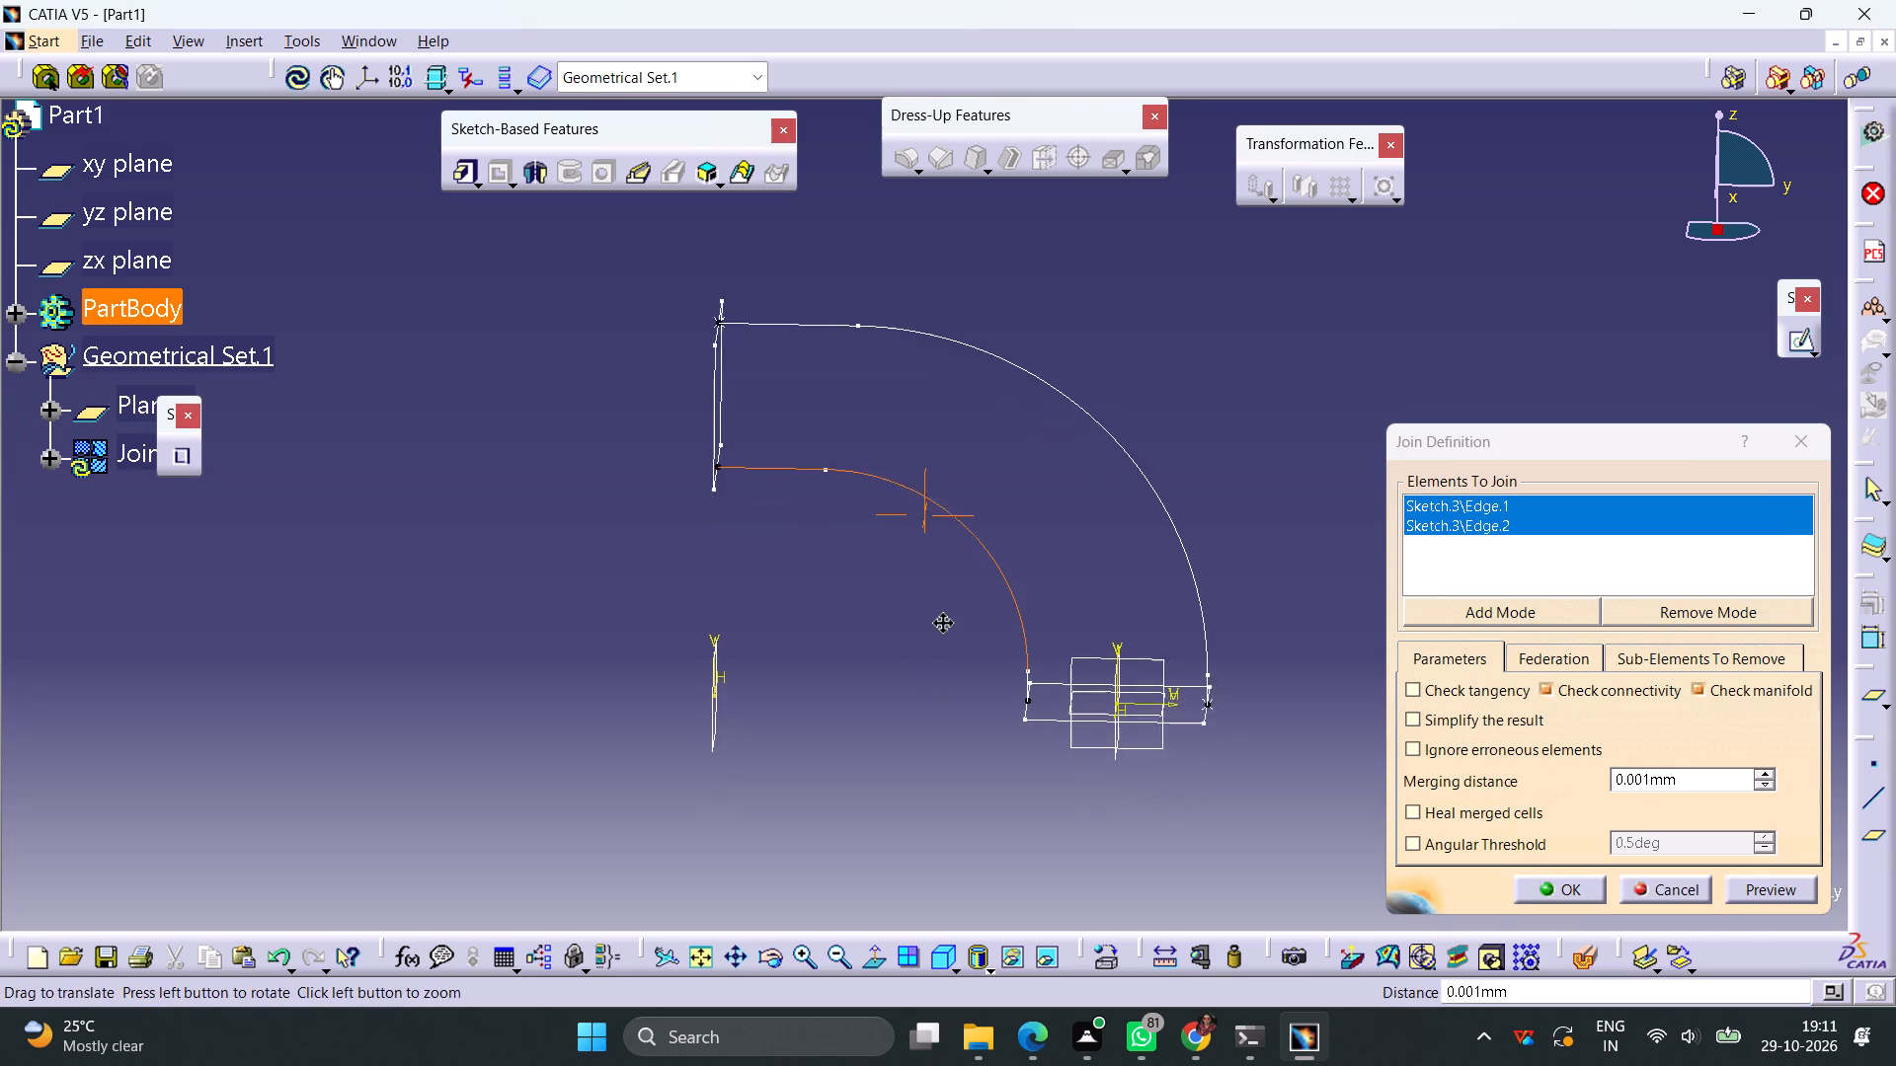
middle_drag(941, 621, 941, 606)
ctrl+middle_drag(957, 666, 953, 574)
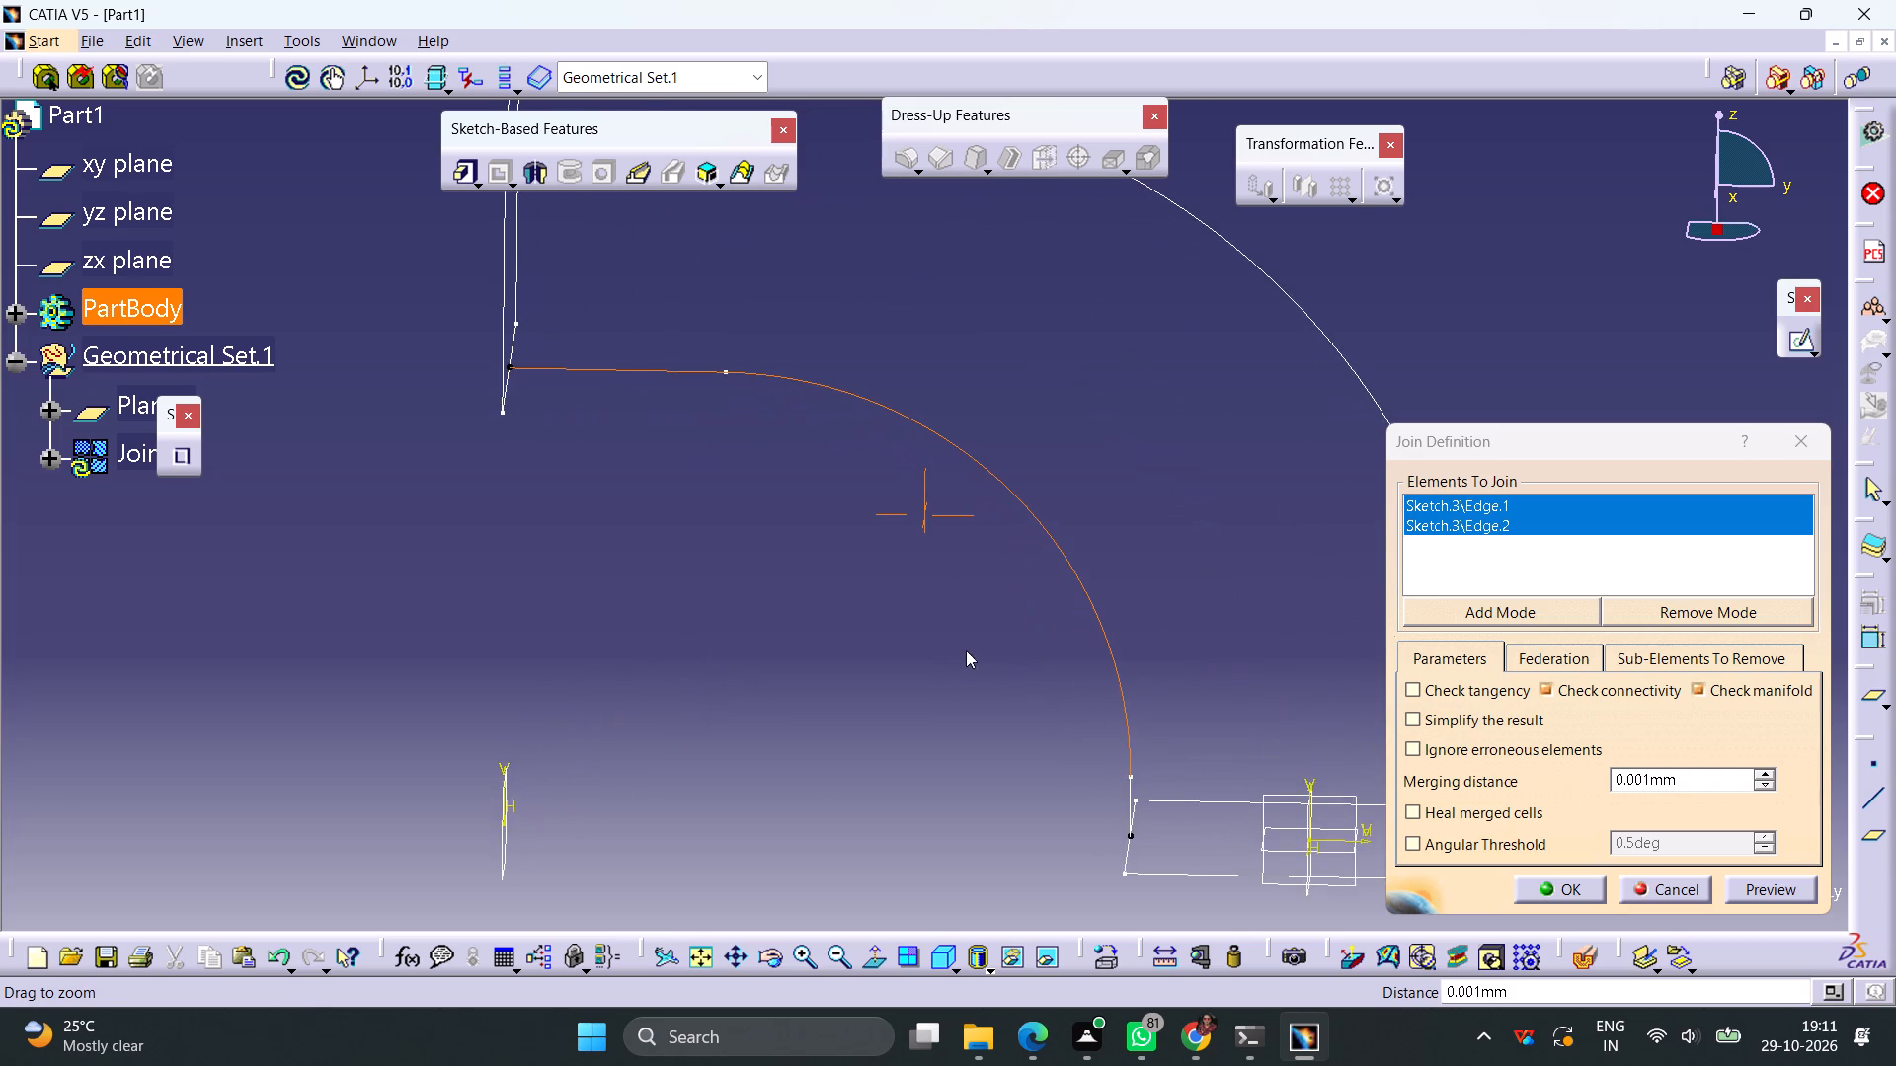
middle_drag(972, 660, 890, 609)
right_drag(972, 660, 889, 612)
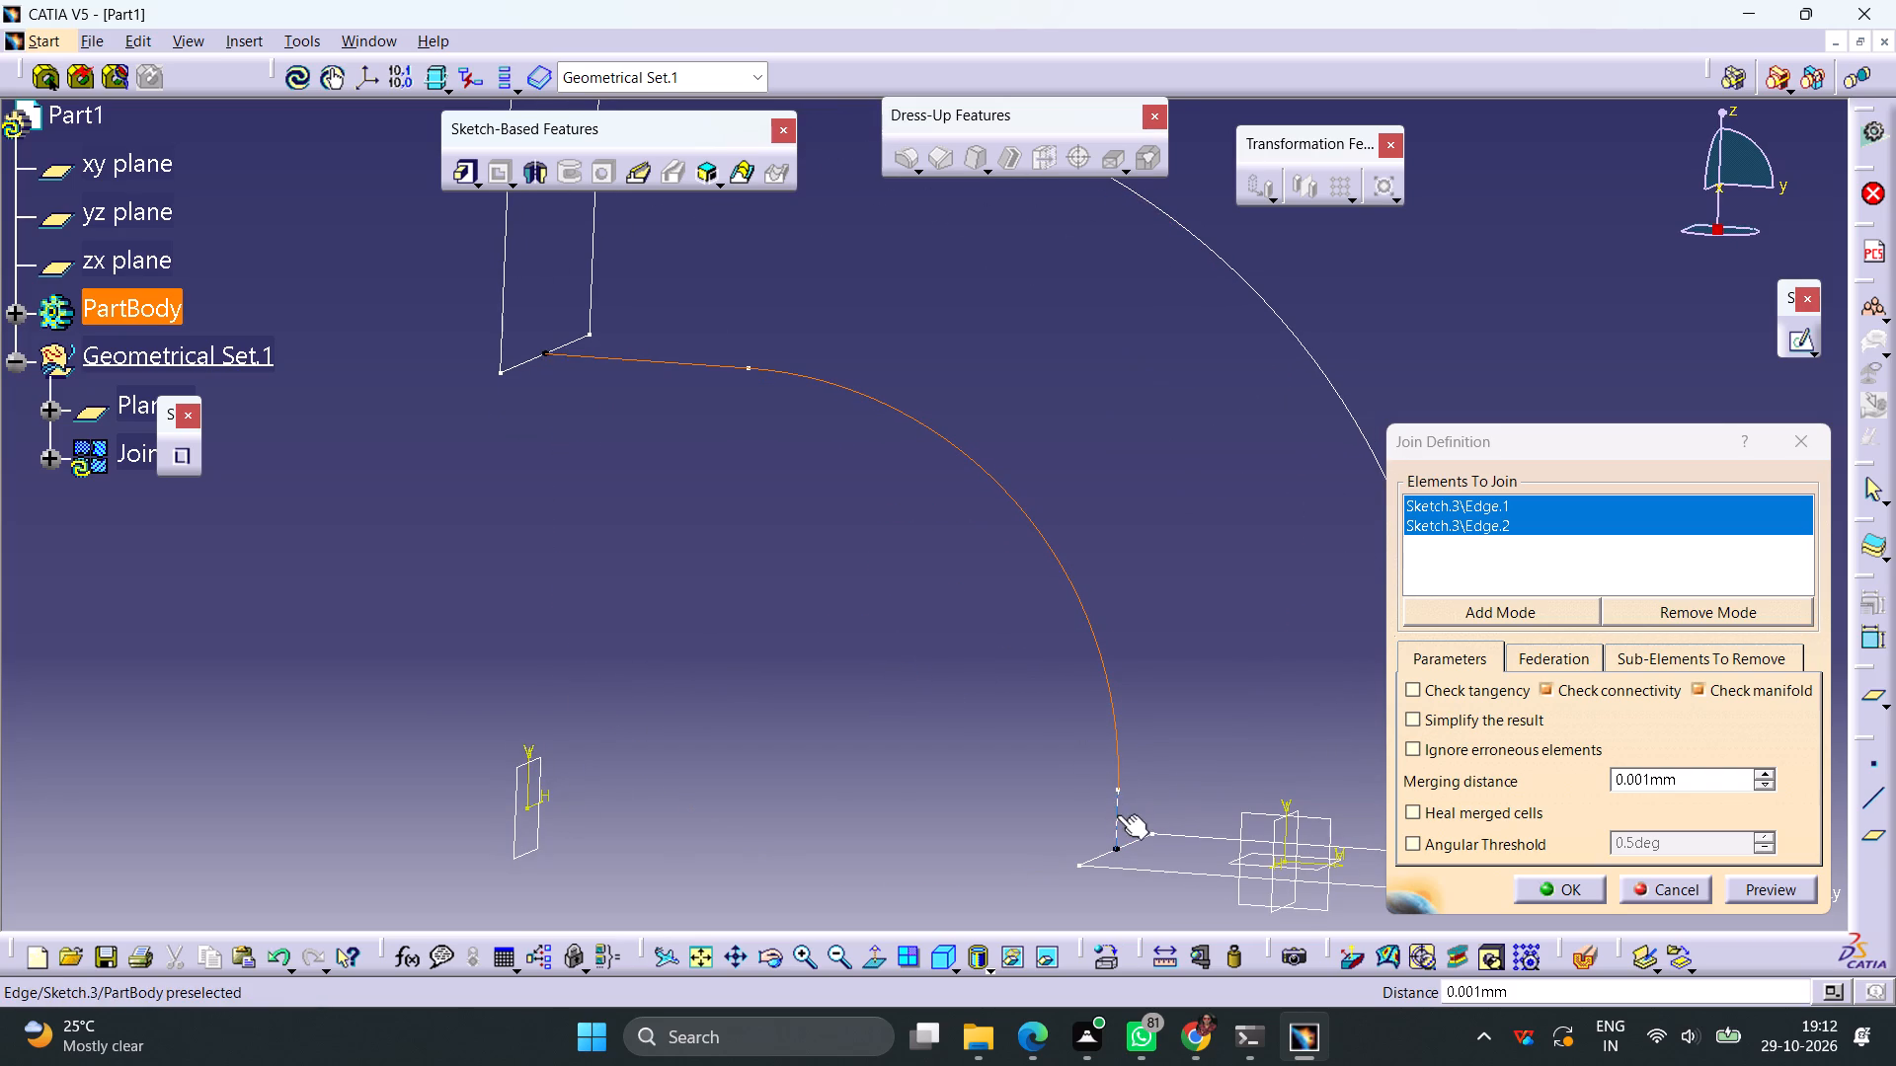
click(1117, 814)
click(1543, 885)
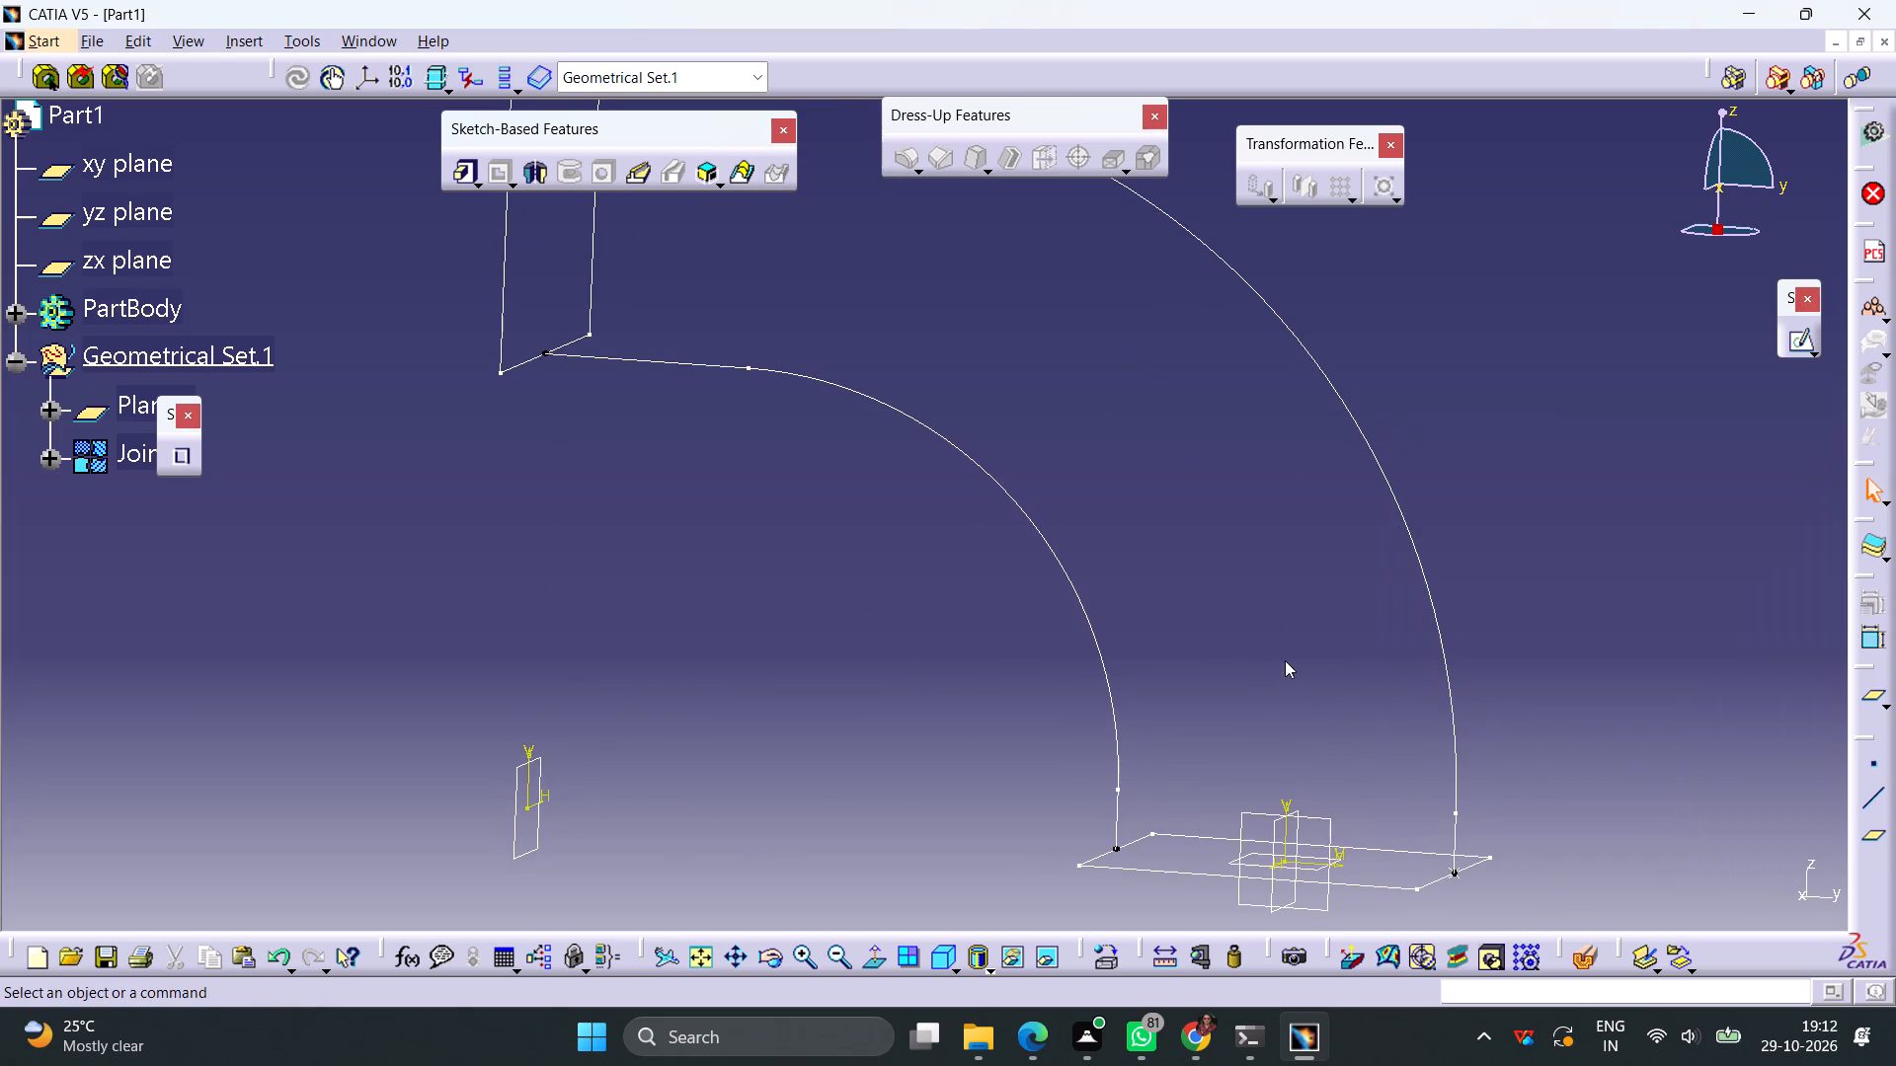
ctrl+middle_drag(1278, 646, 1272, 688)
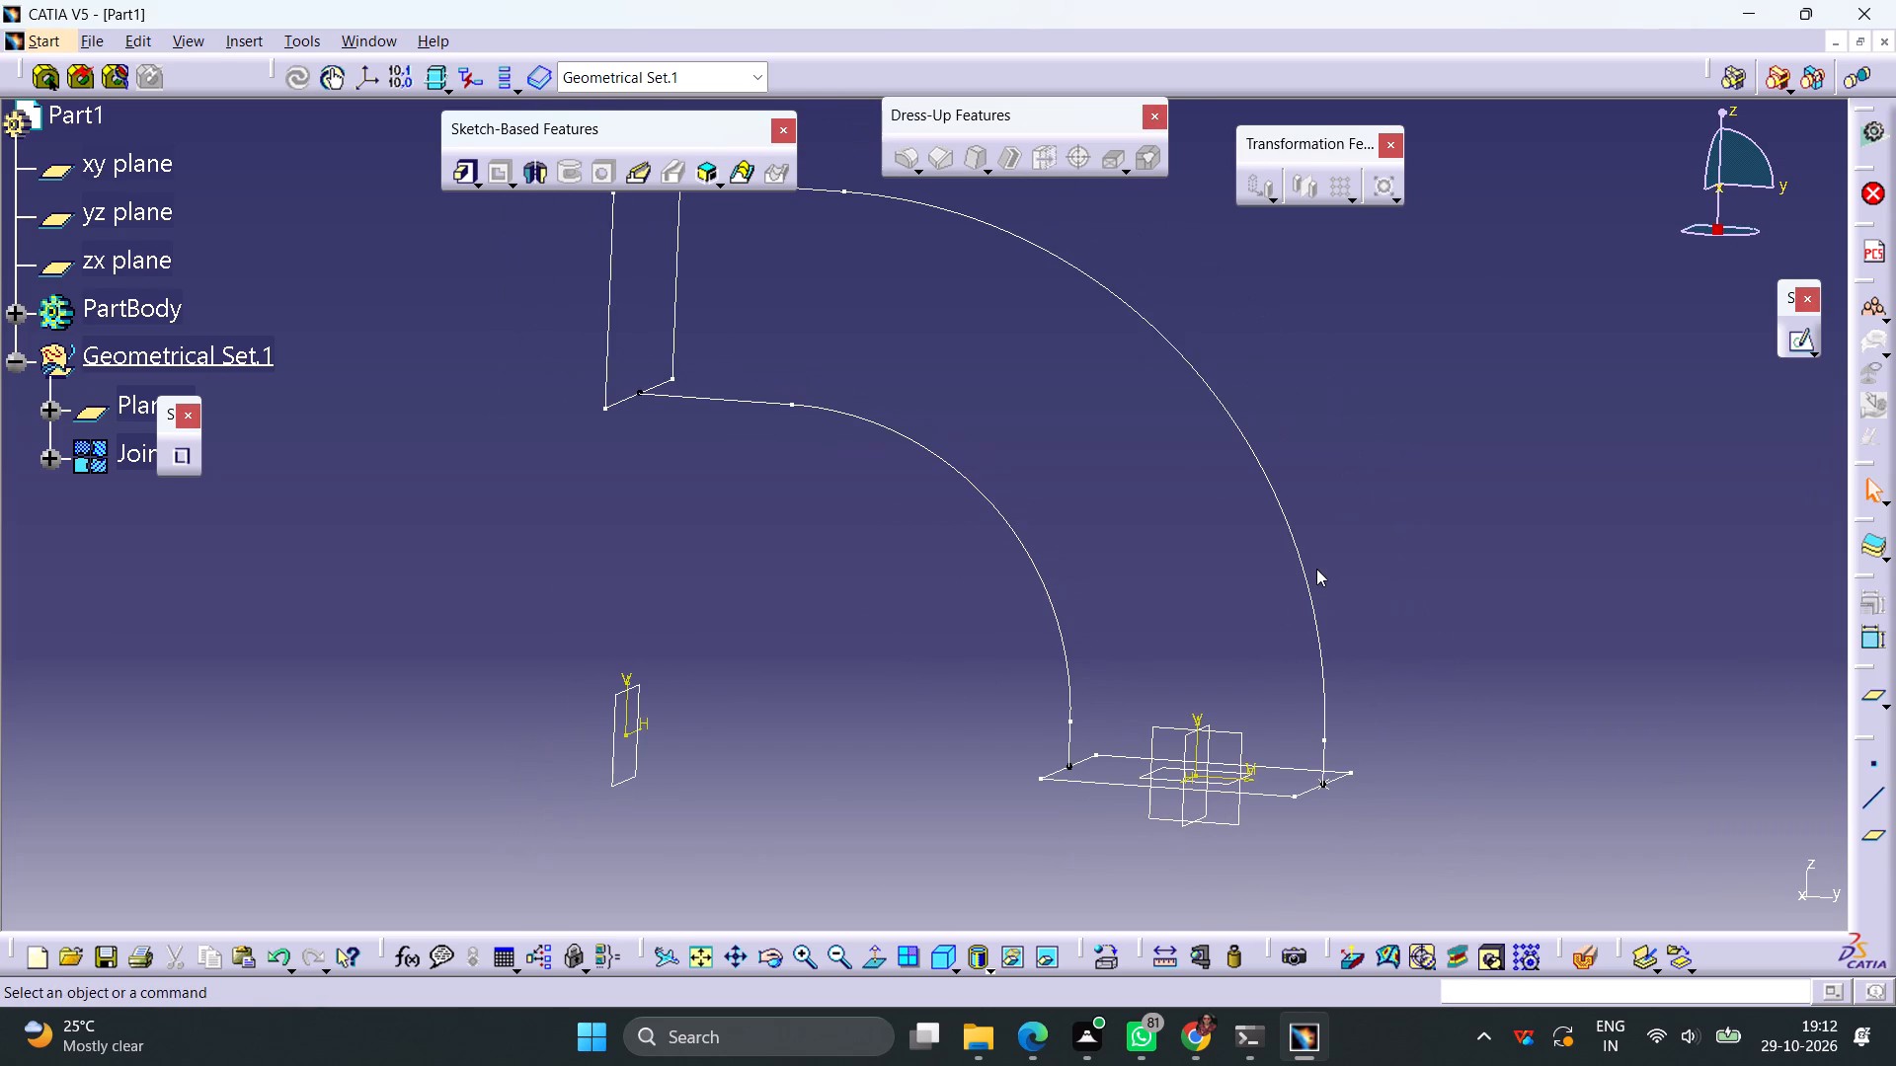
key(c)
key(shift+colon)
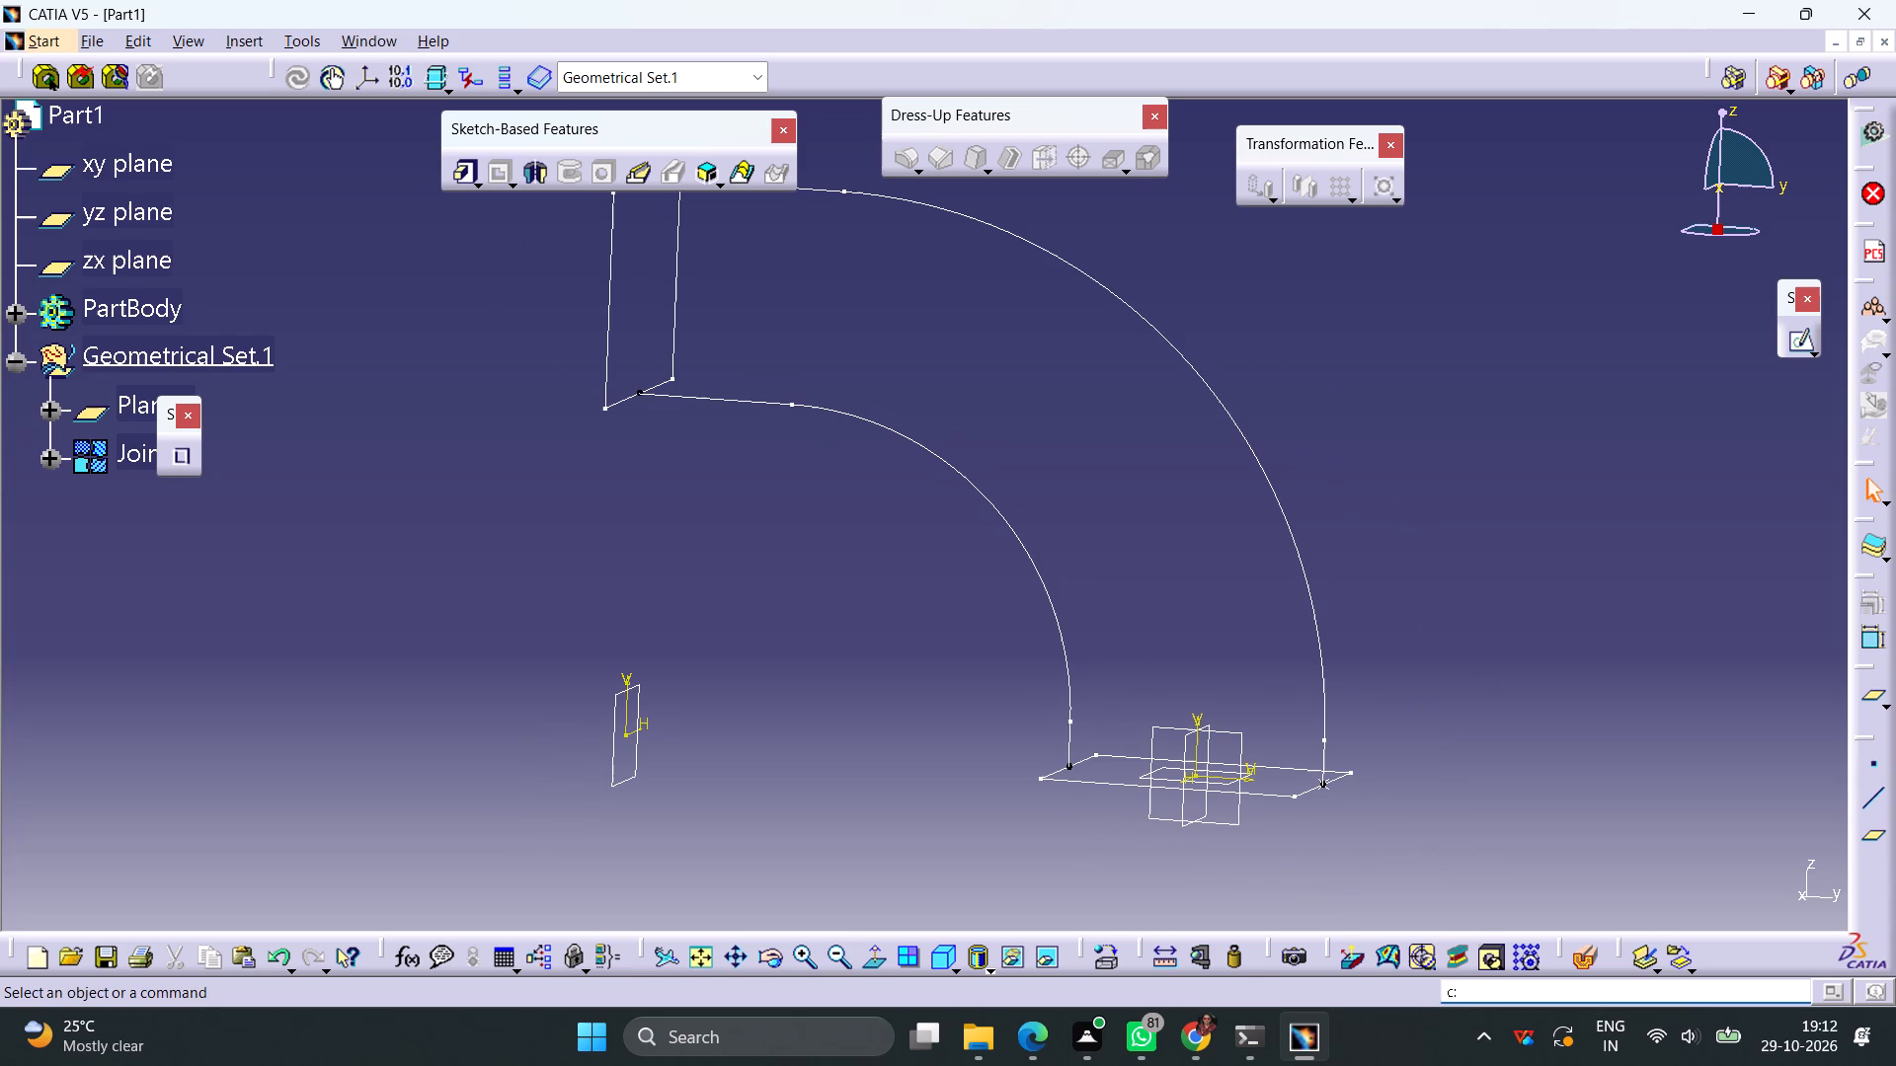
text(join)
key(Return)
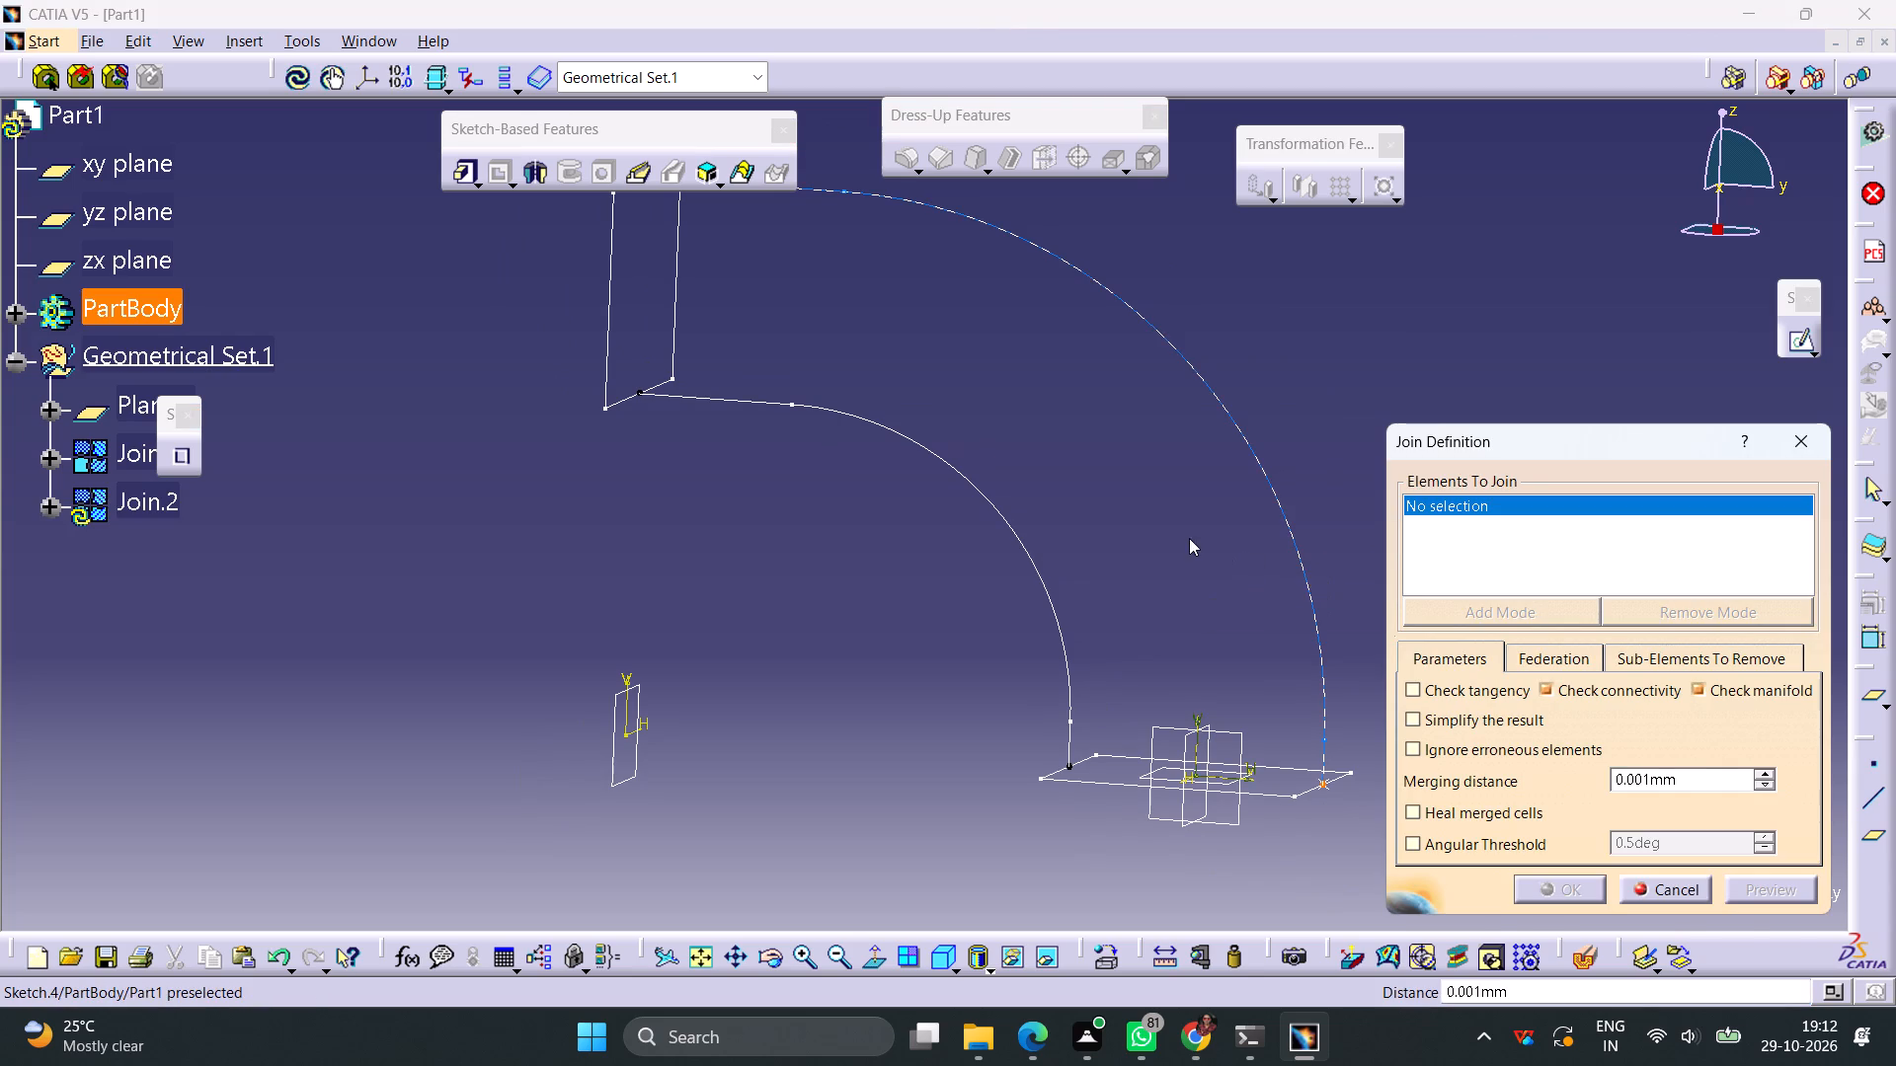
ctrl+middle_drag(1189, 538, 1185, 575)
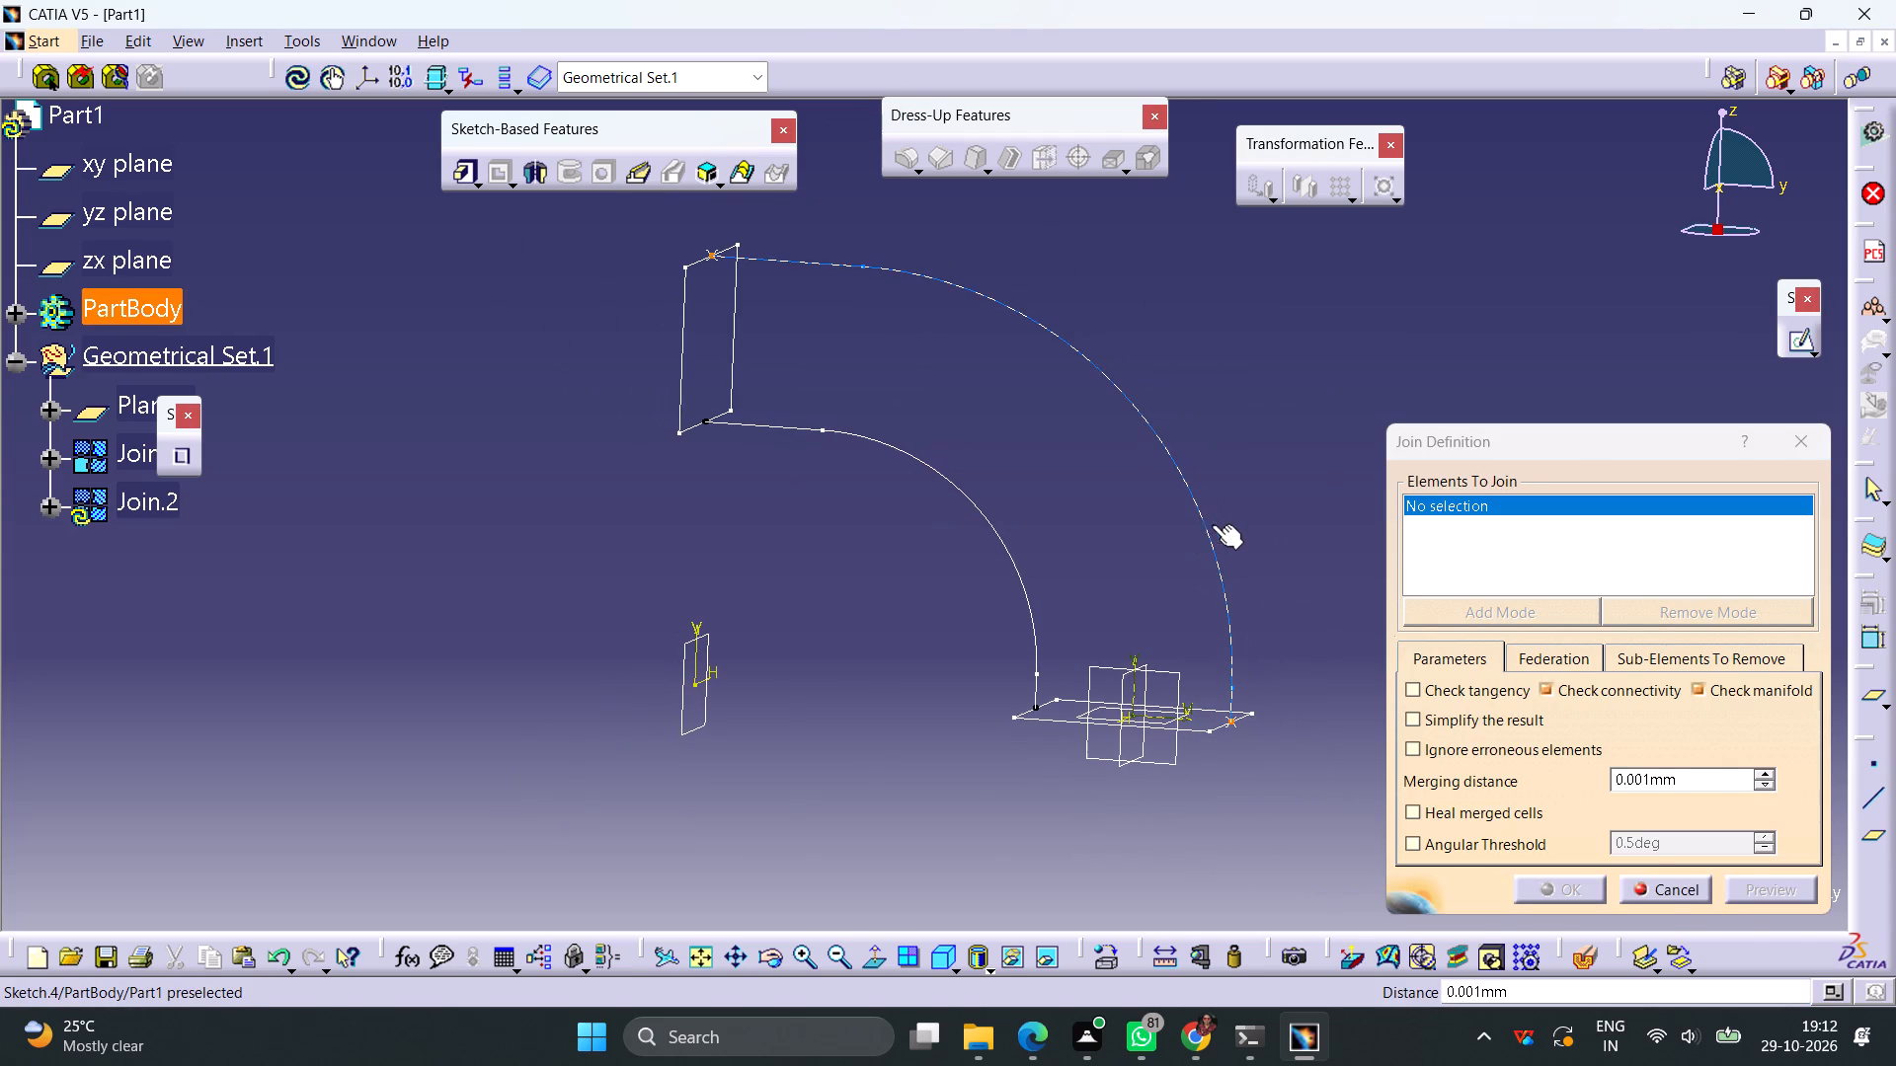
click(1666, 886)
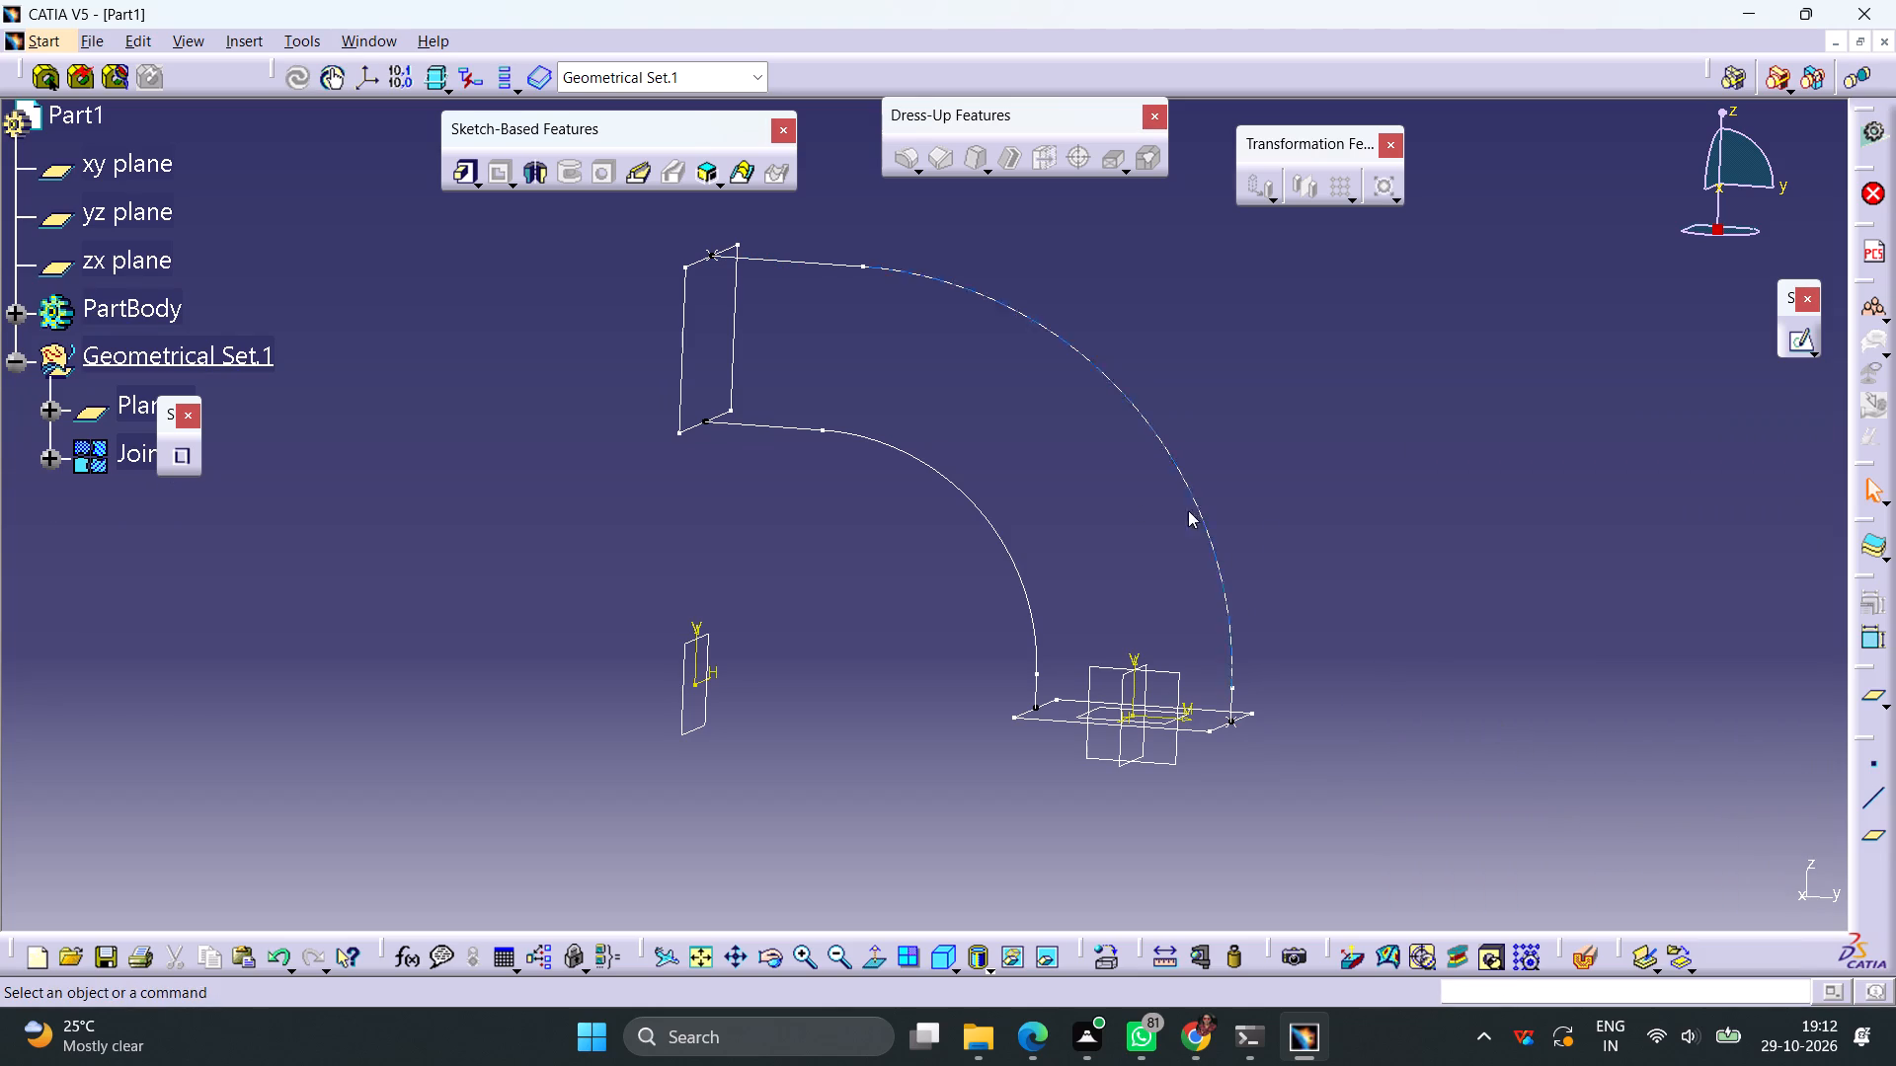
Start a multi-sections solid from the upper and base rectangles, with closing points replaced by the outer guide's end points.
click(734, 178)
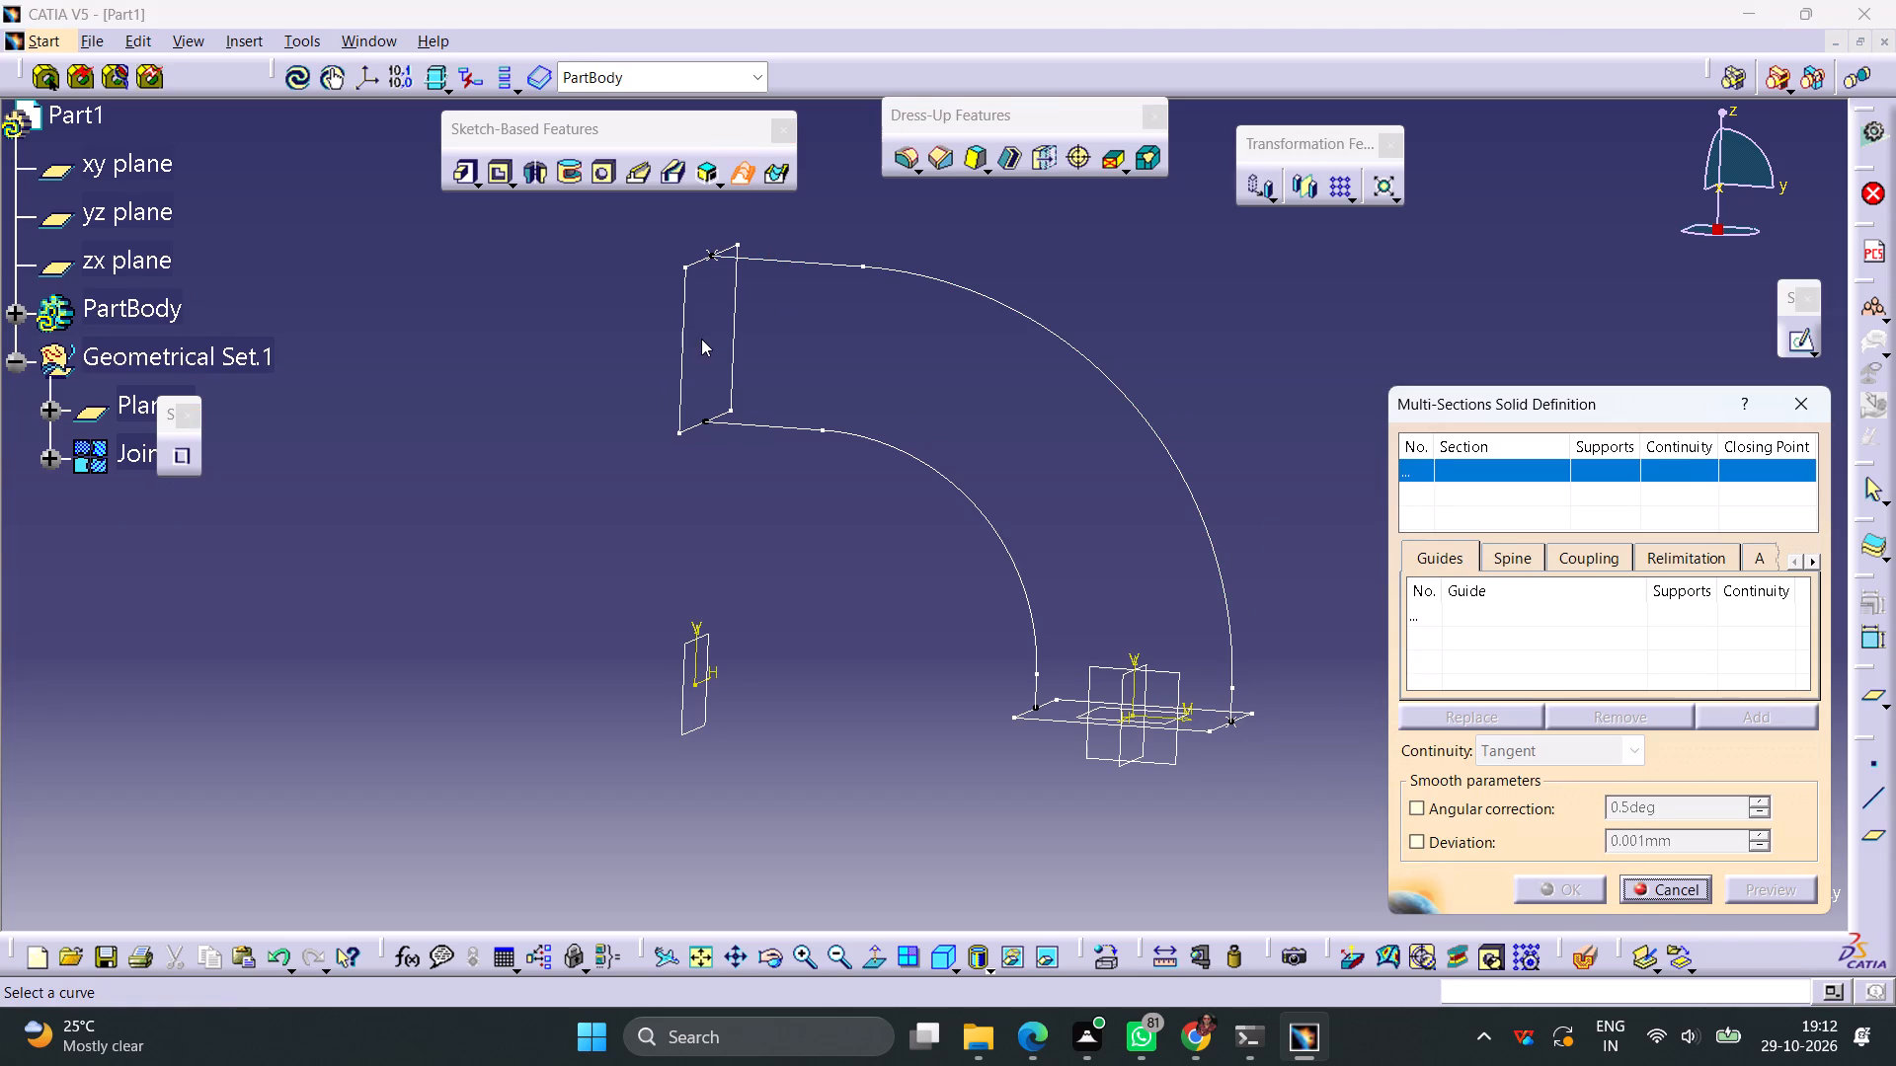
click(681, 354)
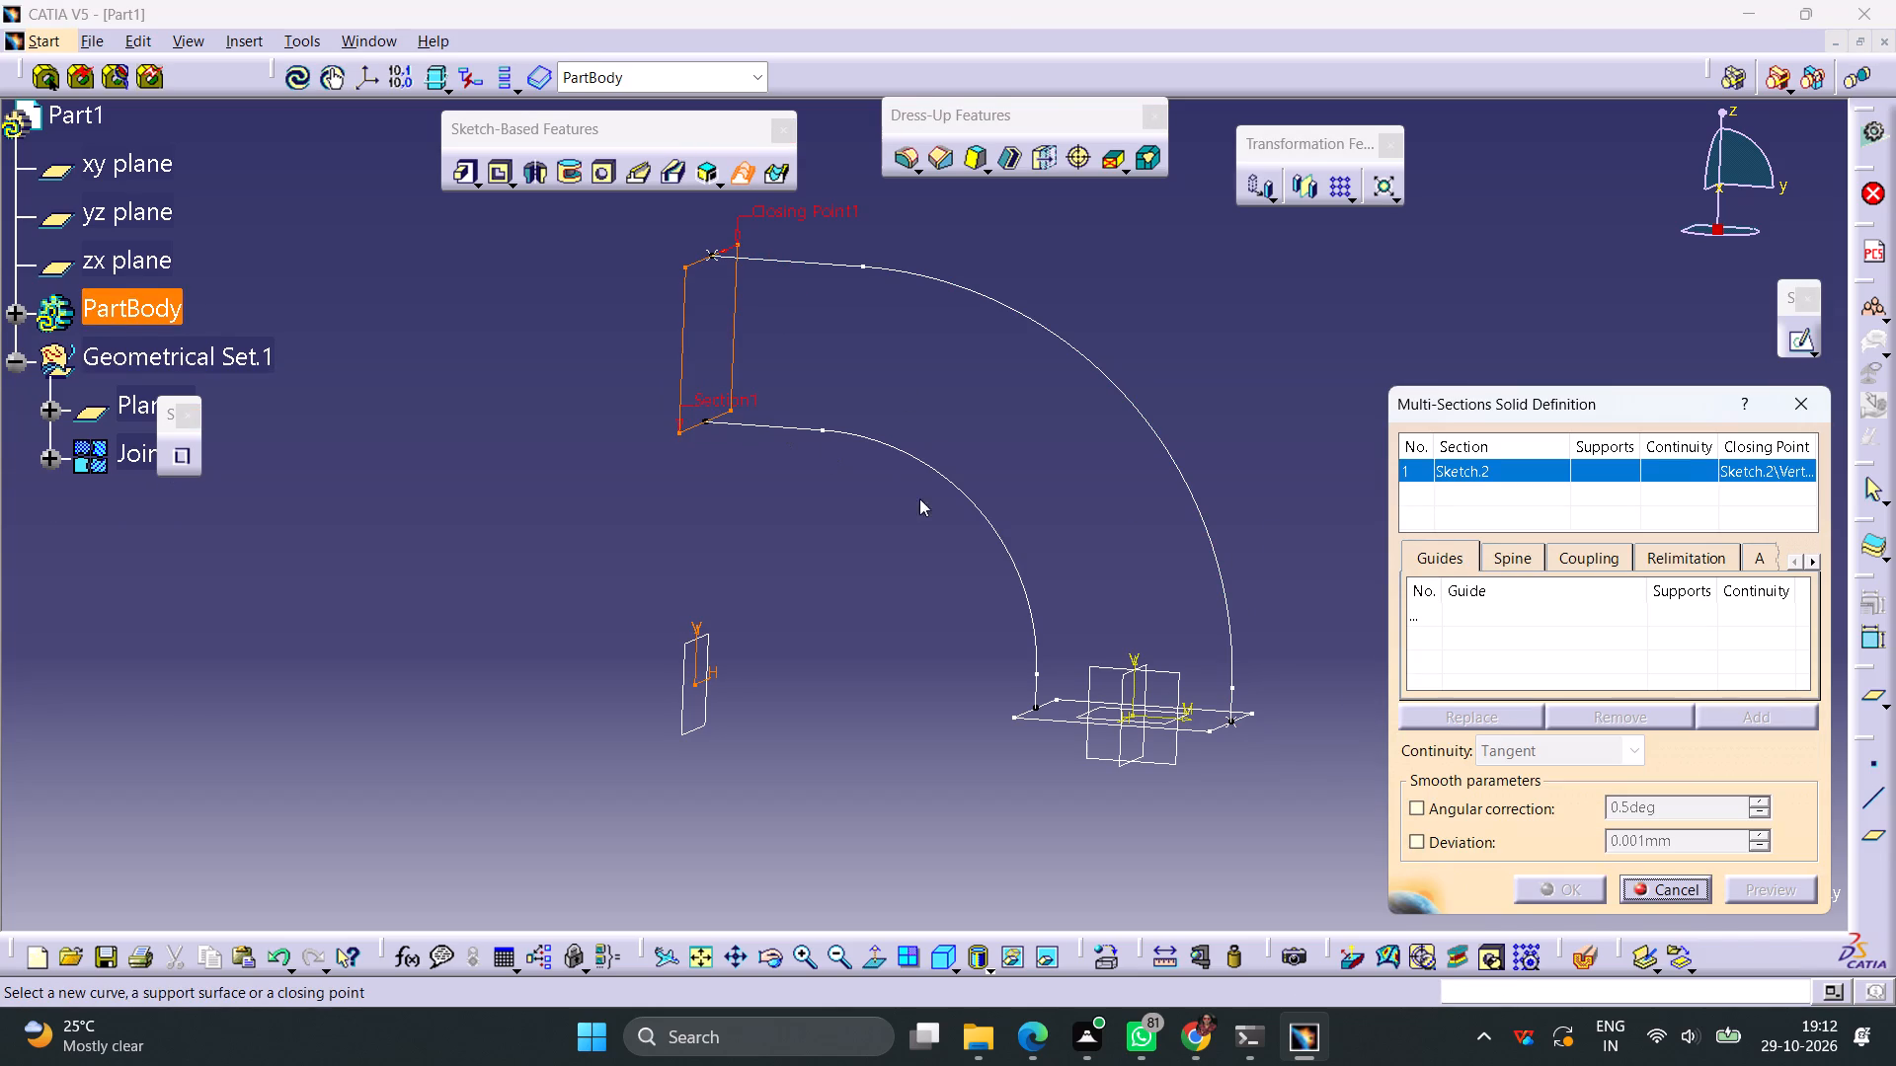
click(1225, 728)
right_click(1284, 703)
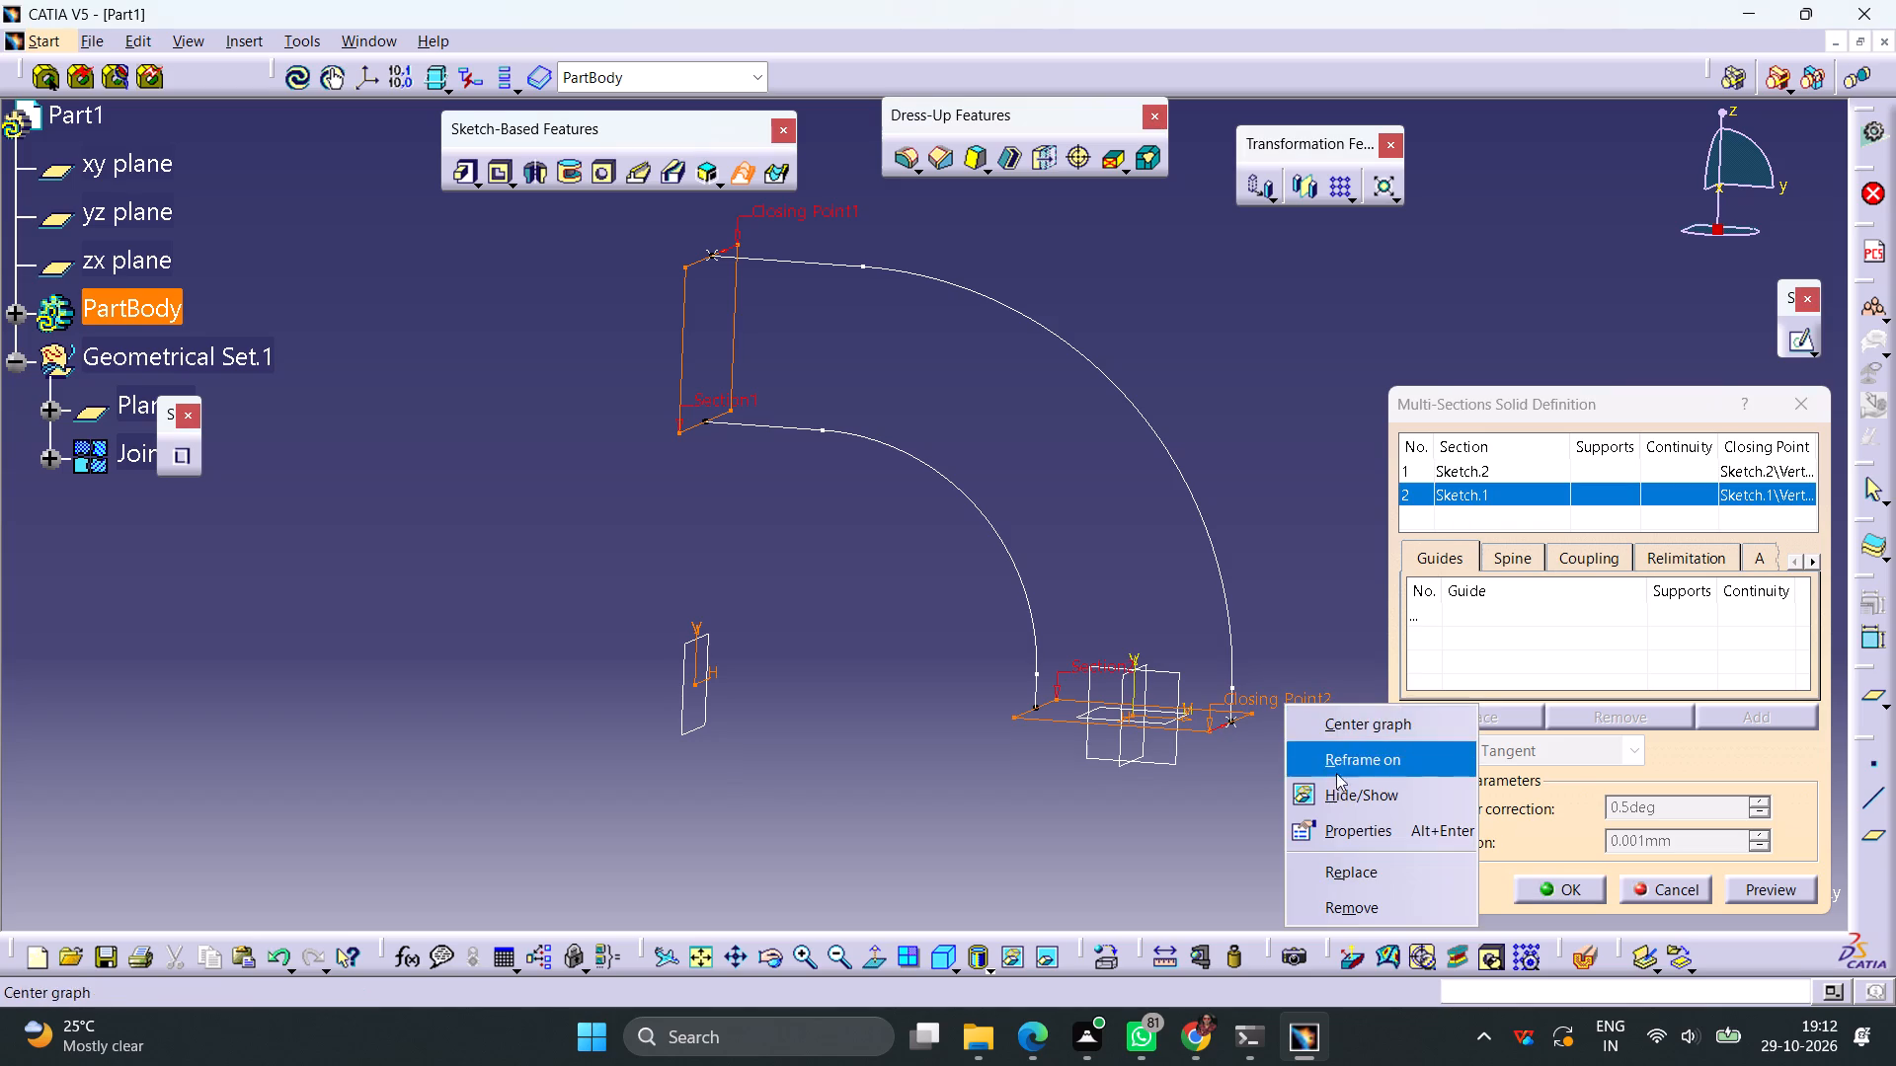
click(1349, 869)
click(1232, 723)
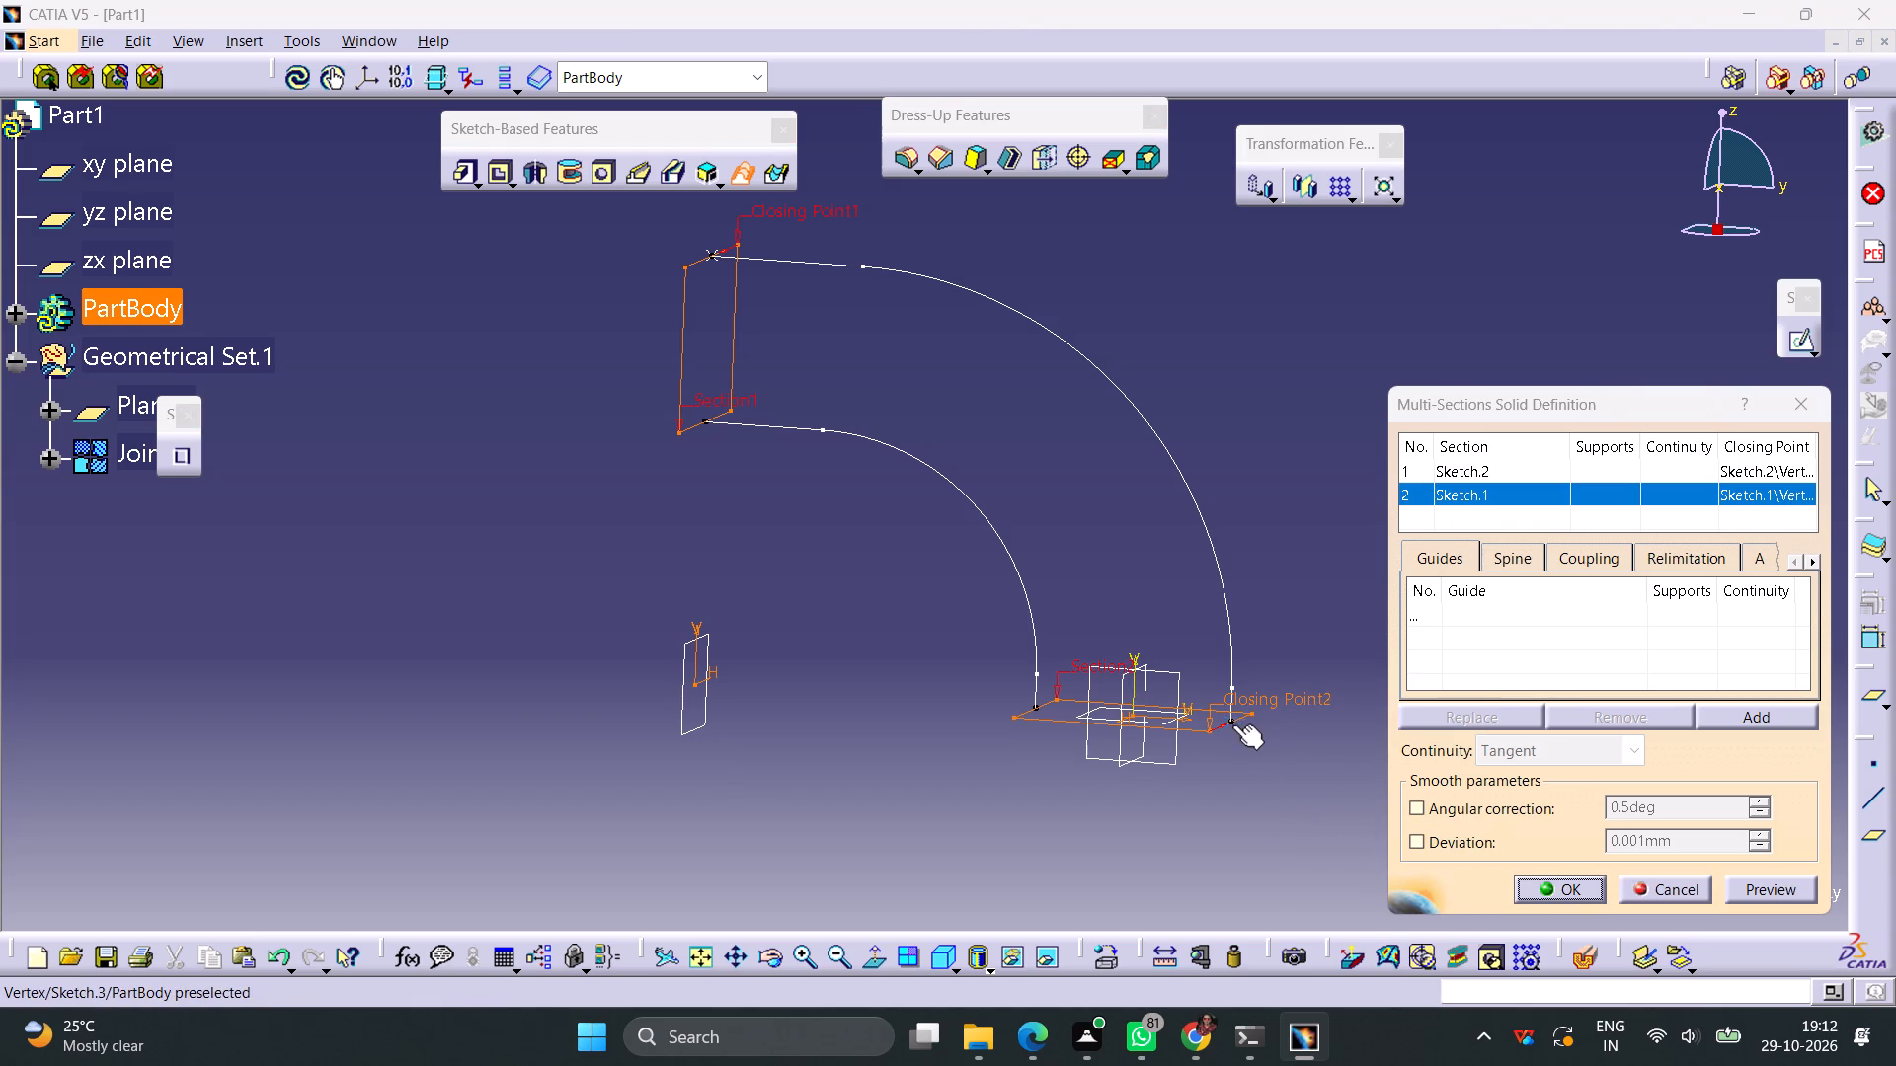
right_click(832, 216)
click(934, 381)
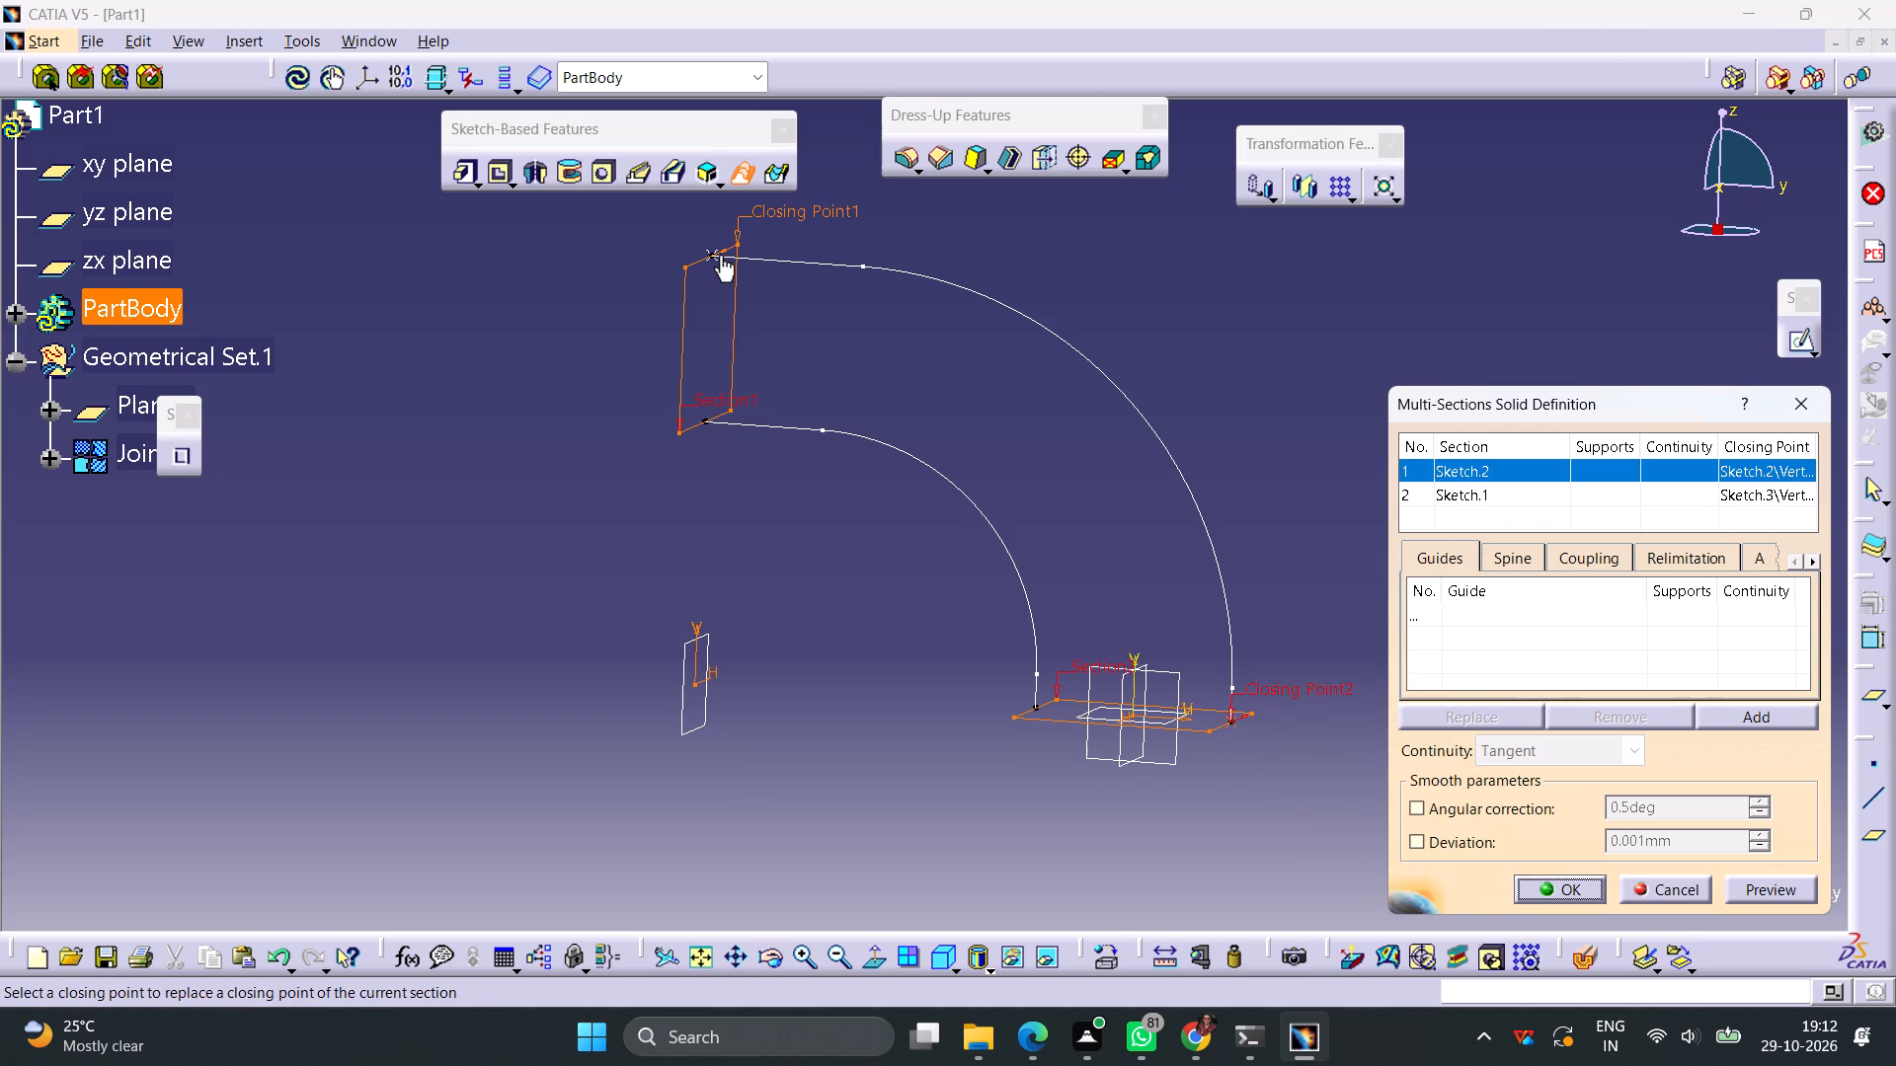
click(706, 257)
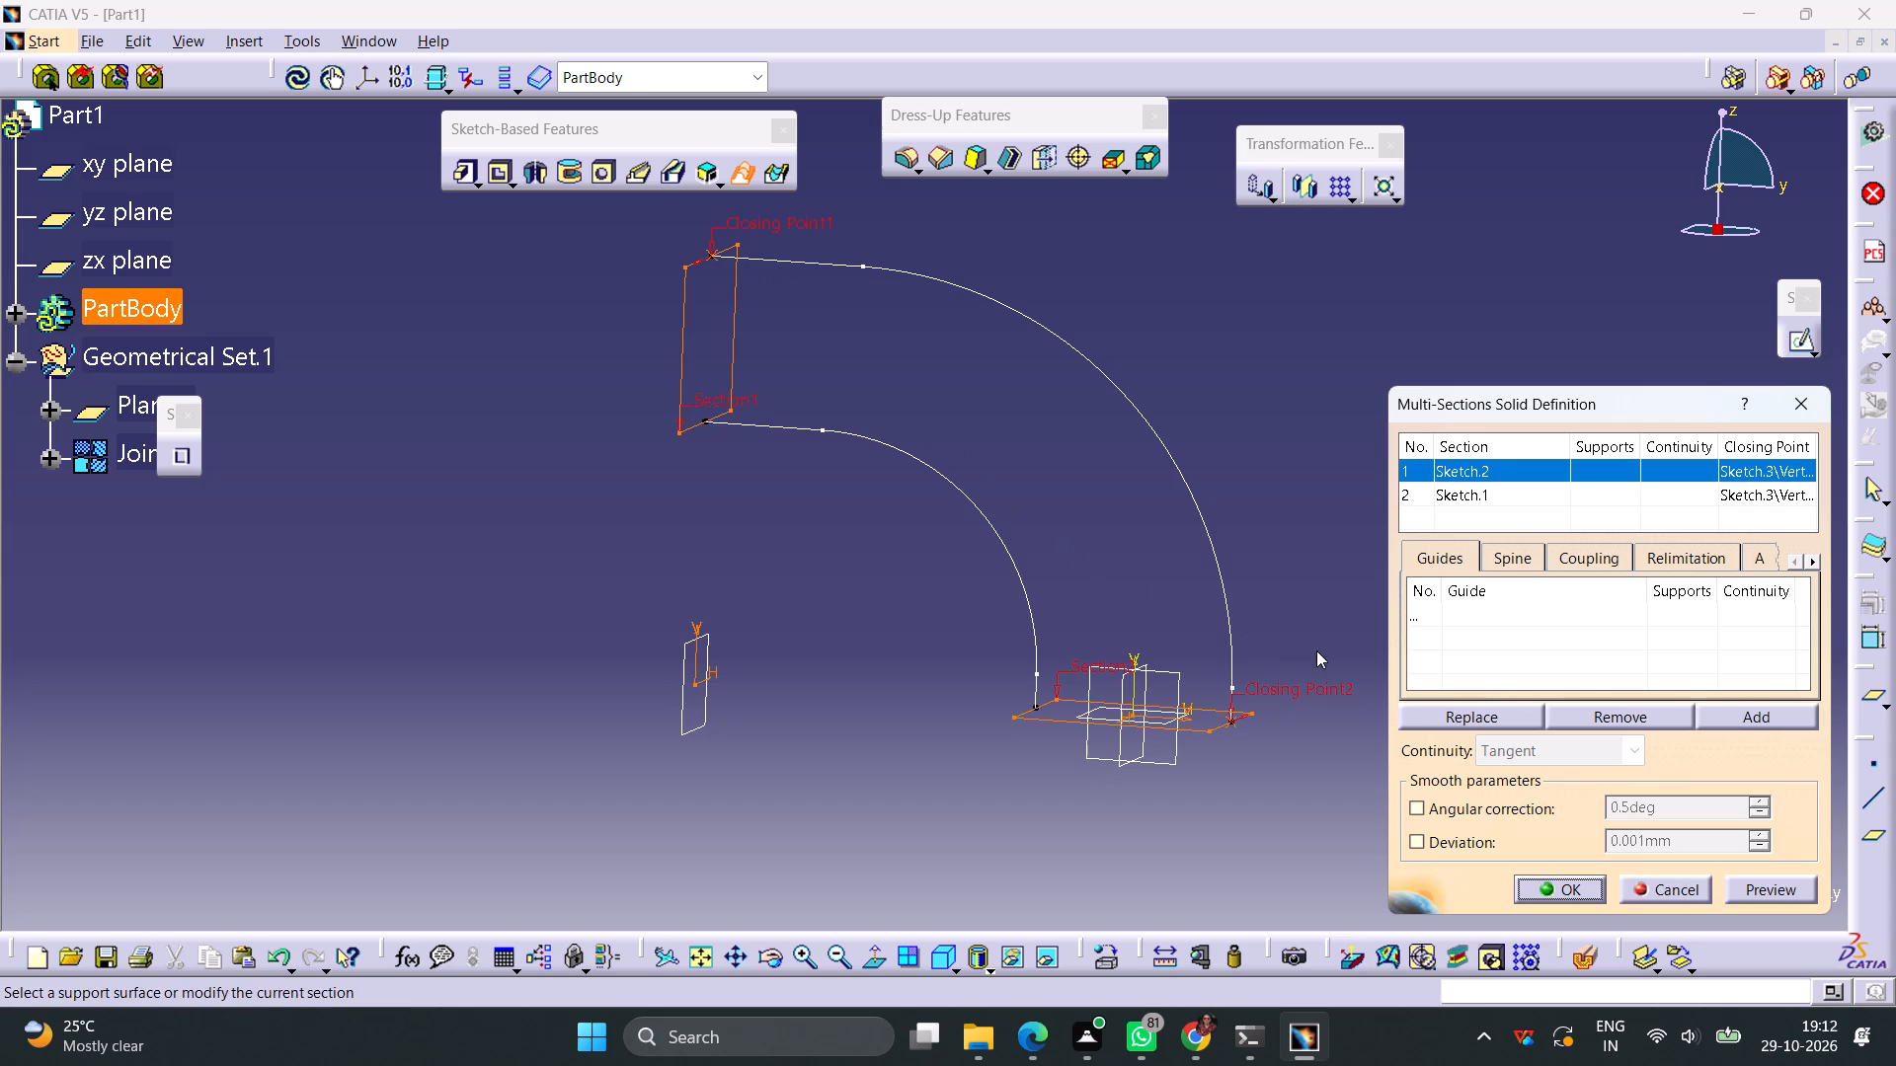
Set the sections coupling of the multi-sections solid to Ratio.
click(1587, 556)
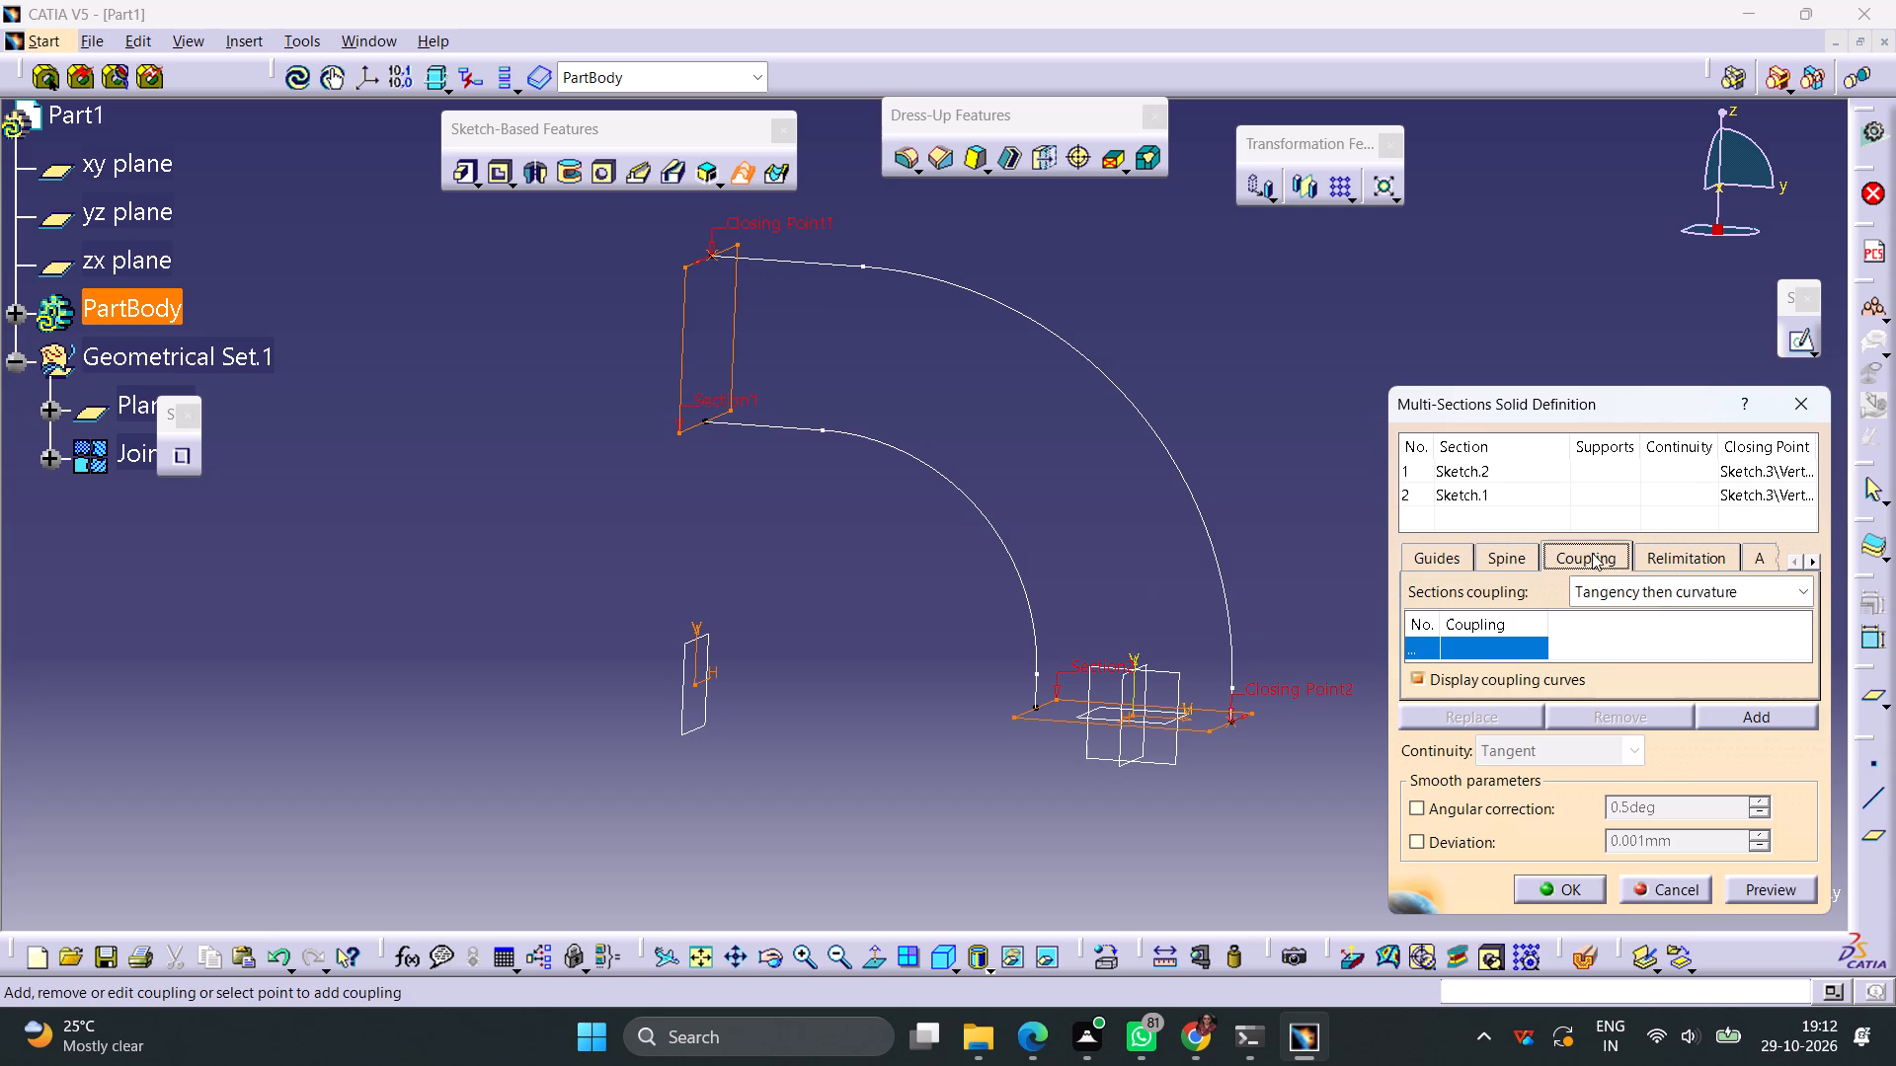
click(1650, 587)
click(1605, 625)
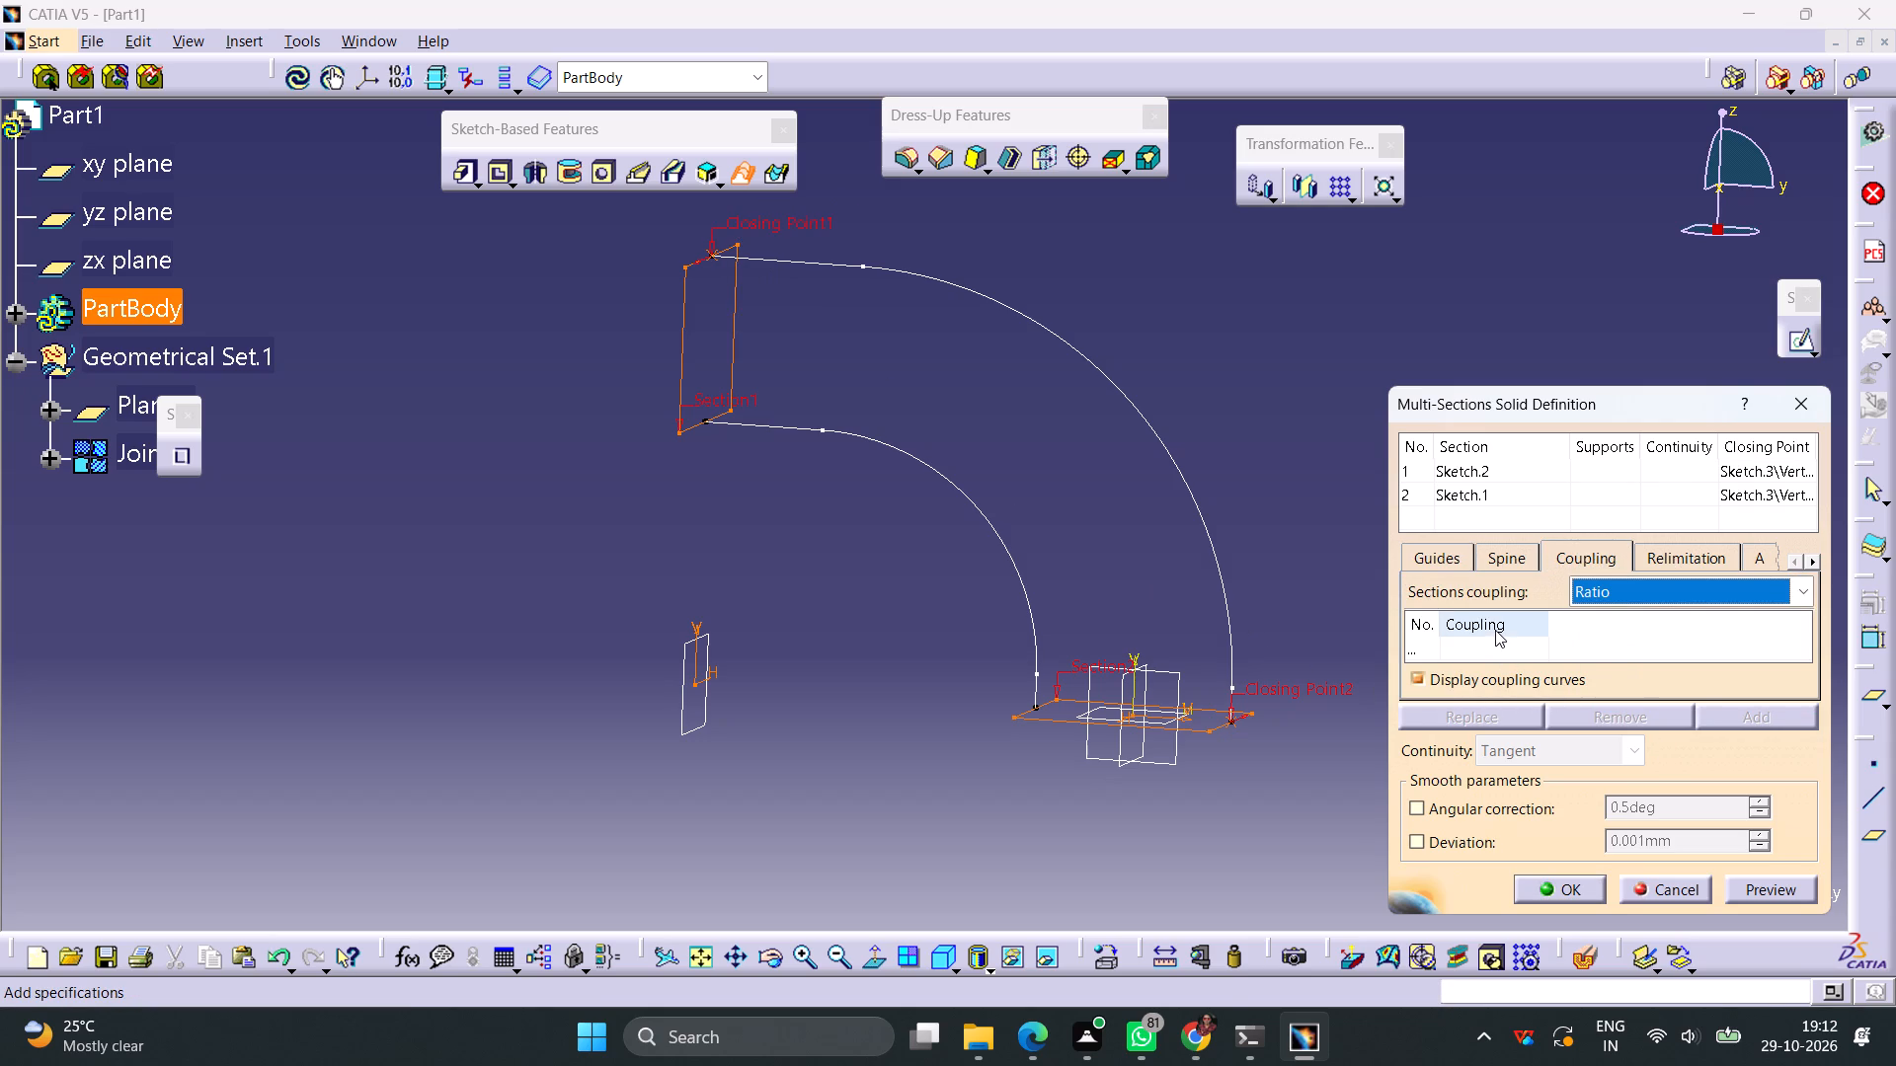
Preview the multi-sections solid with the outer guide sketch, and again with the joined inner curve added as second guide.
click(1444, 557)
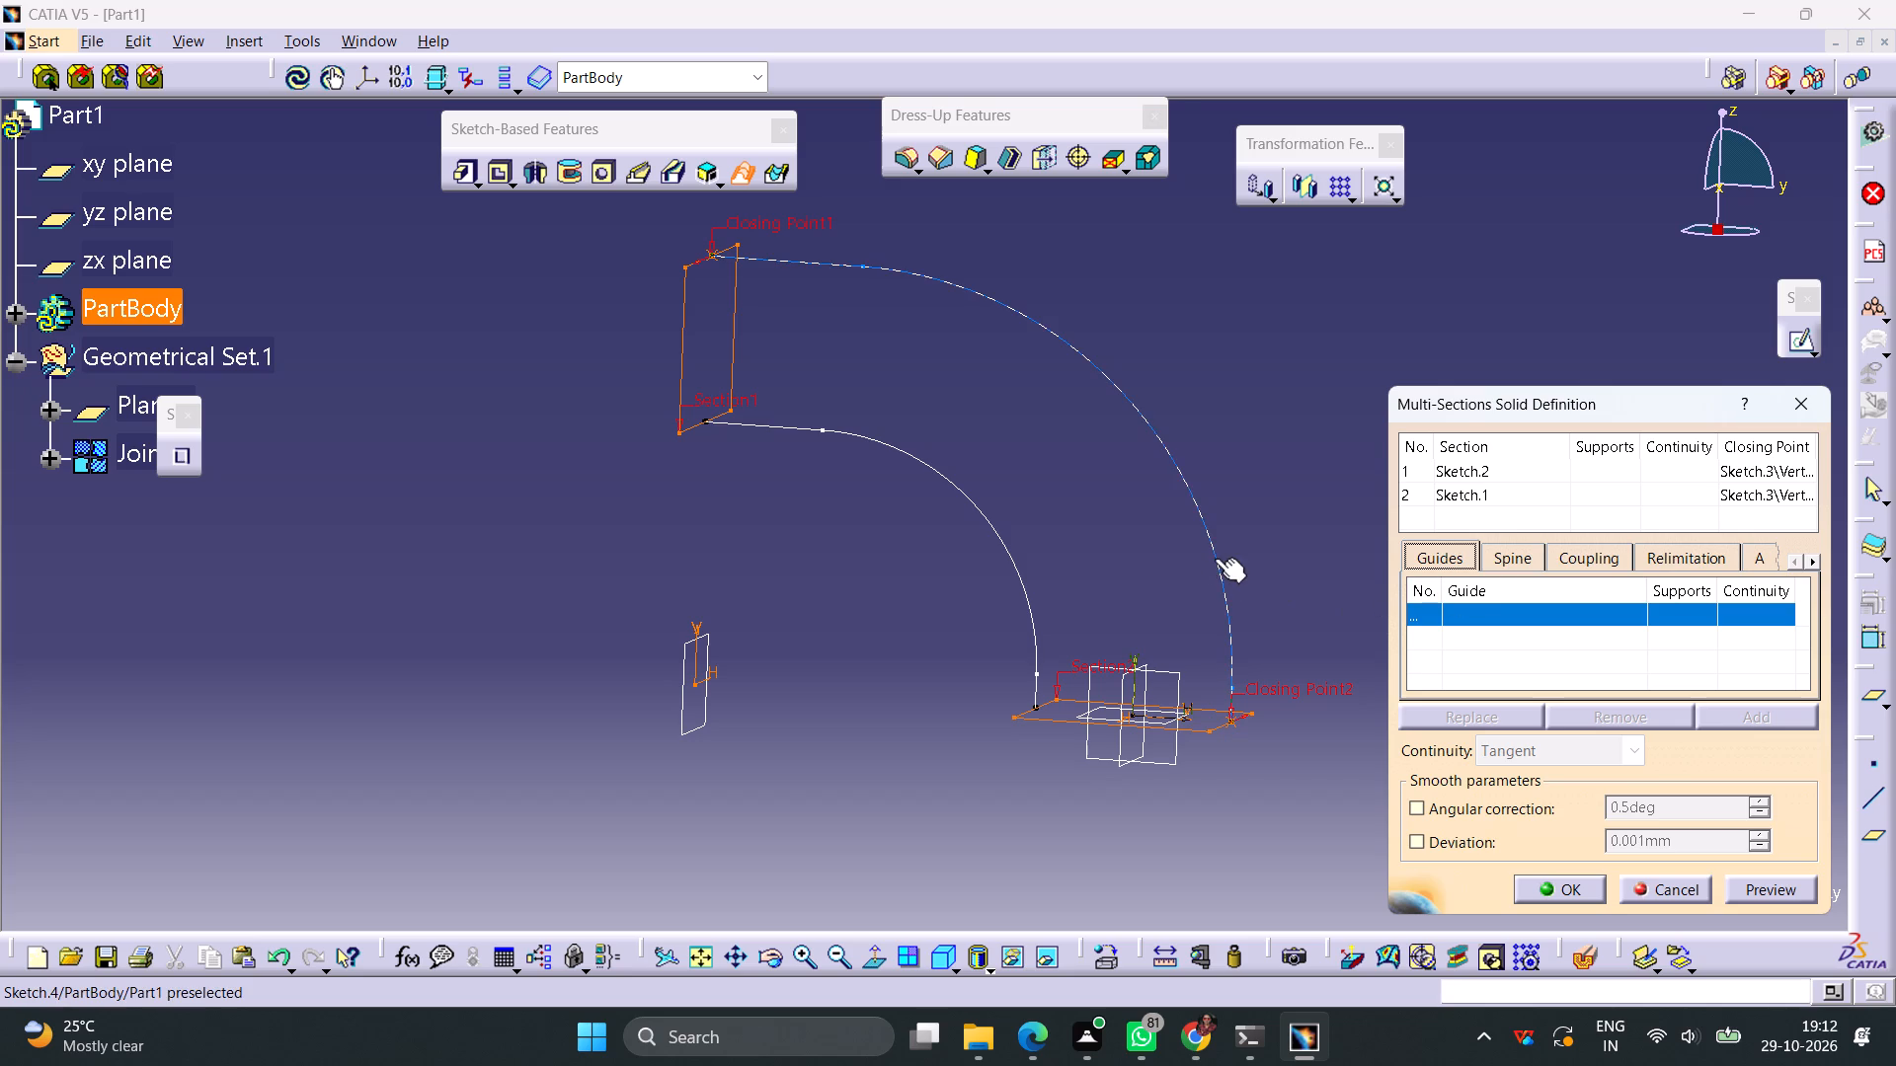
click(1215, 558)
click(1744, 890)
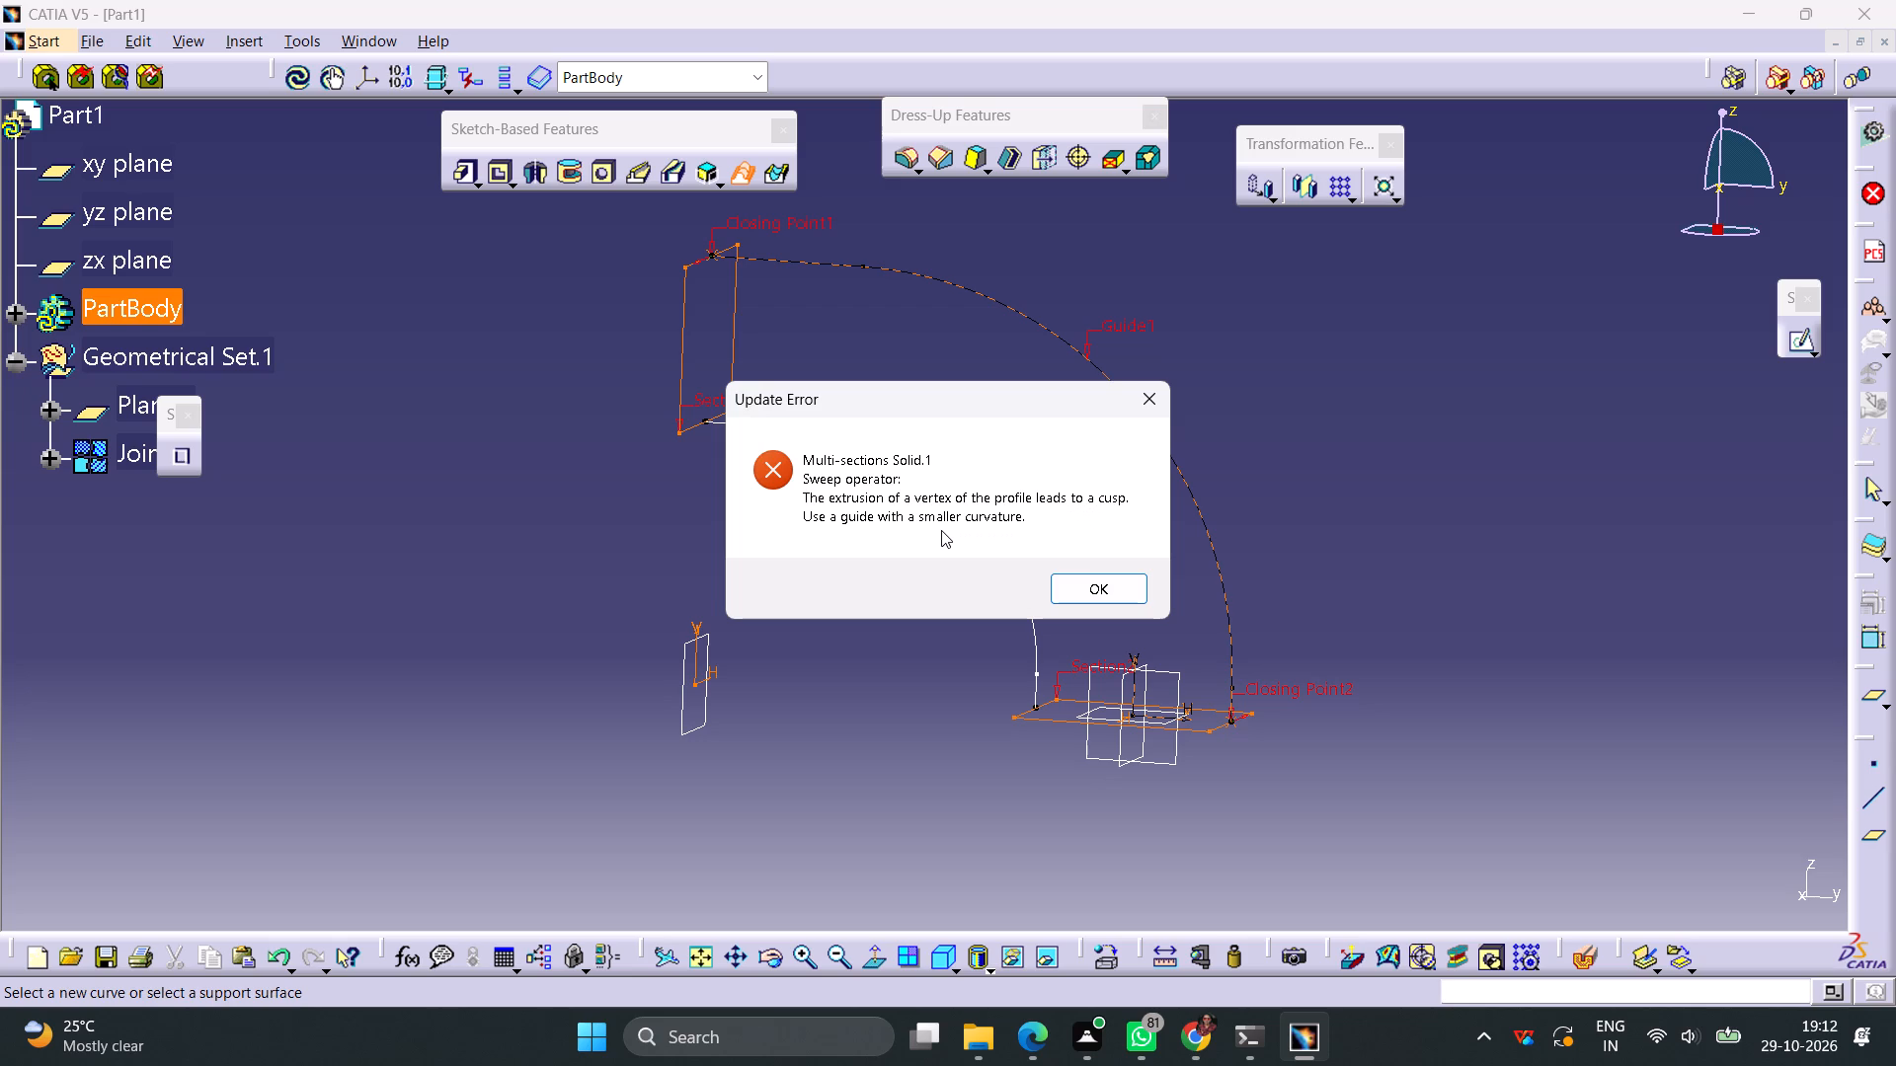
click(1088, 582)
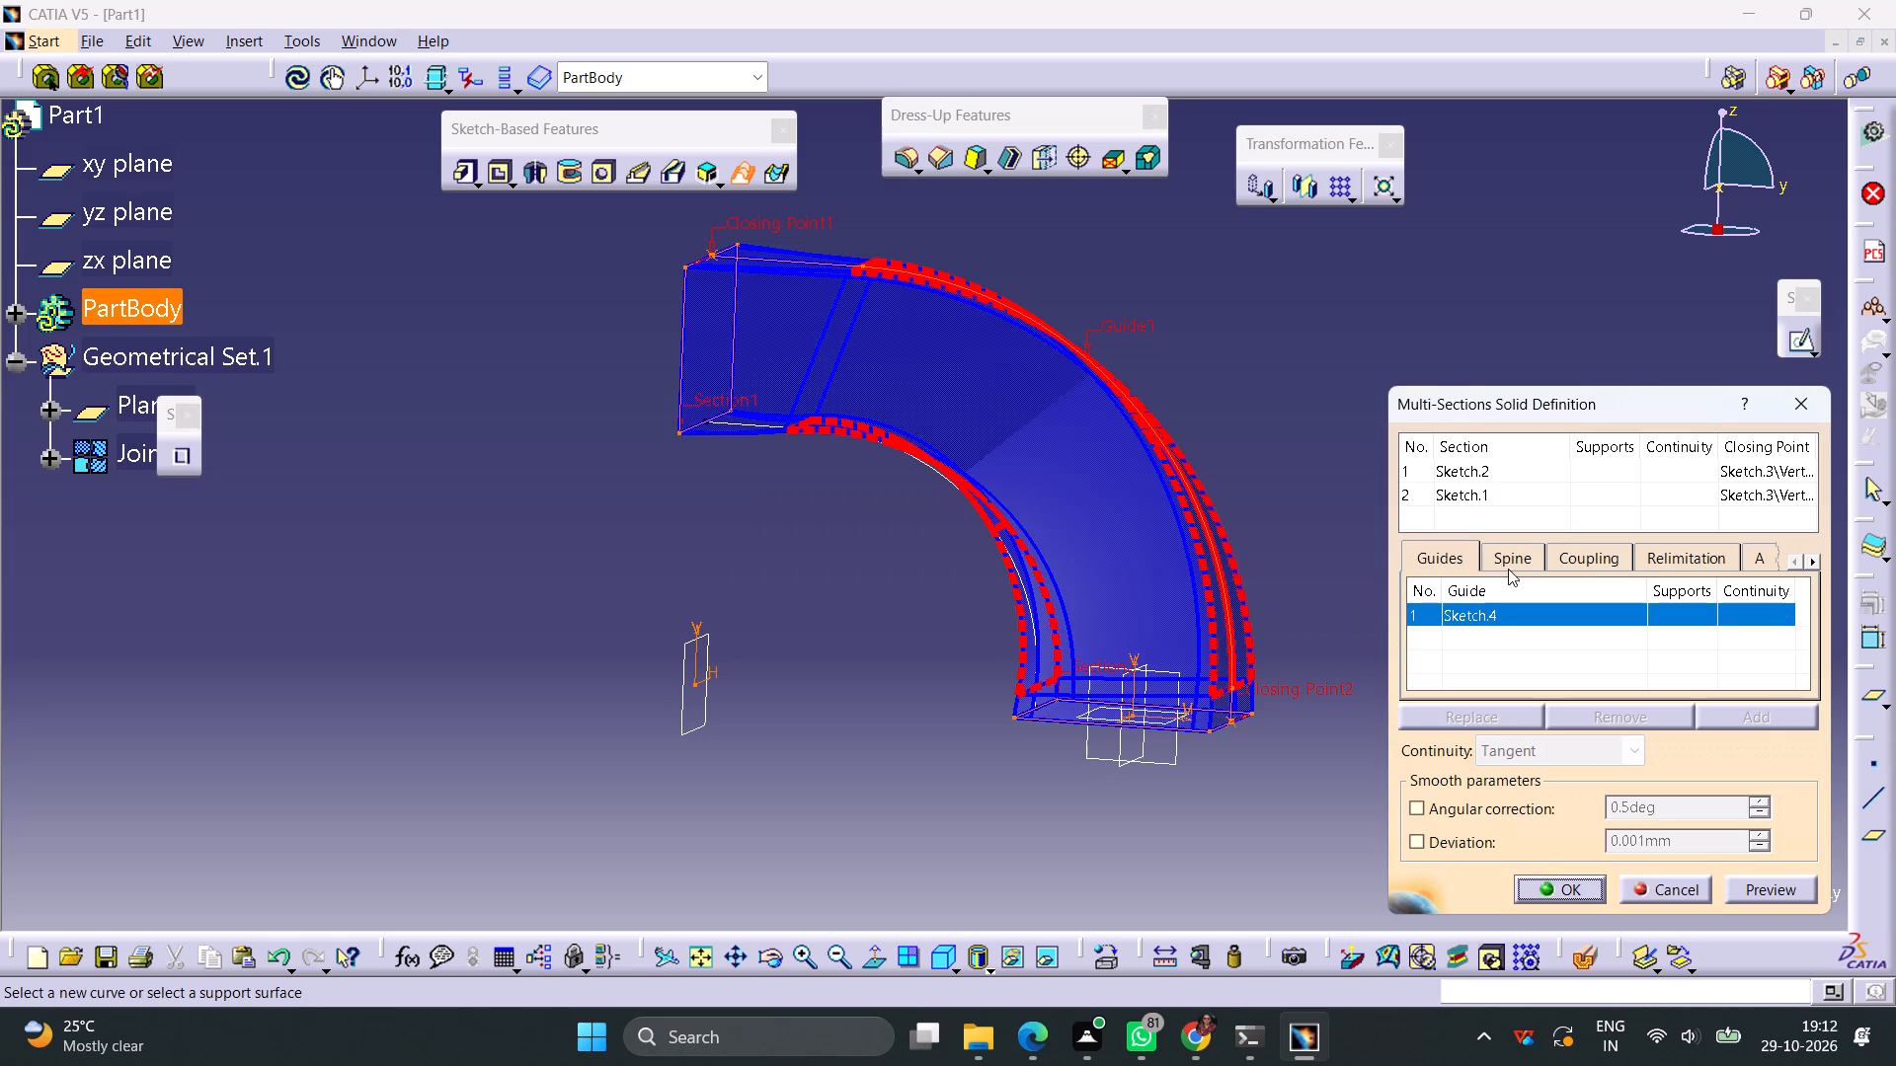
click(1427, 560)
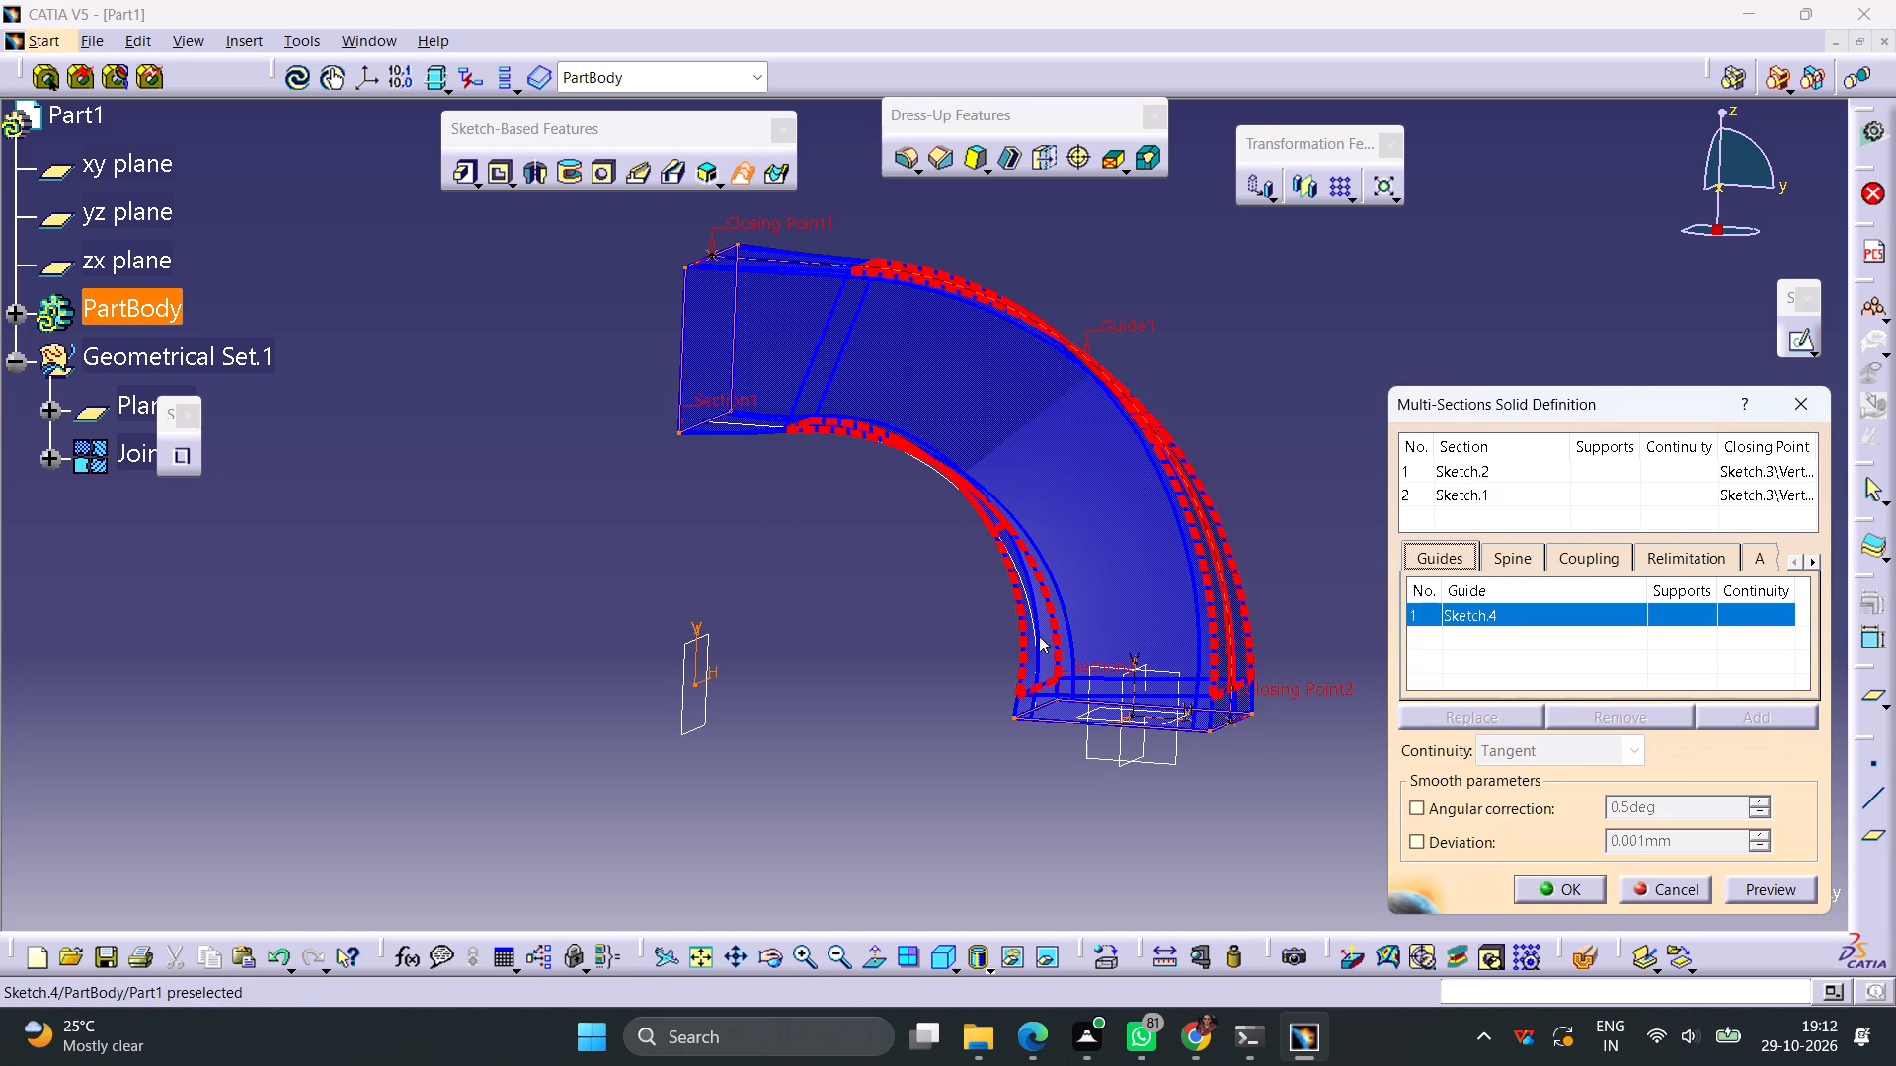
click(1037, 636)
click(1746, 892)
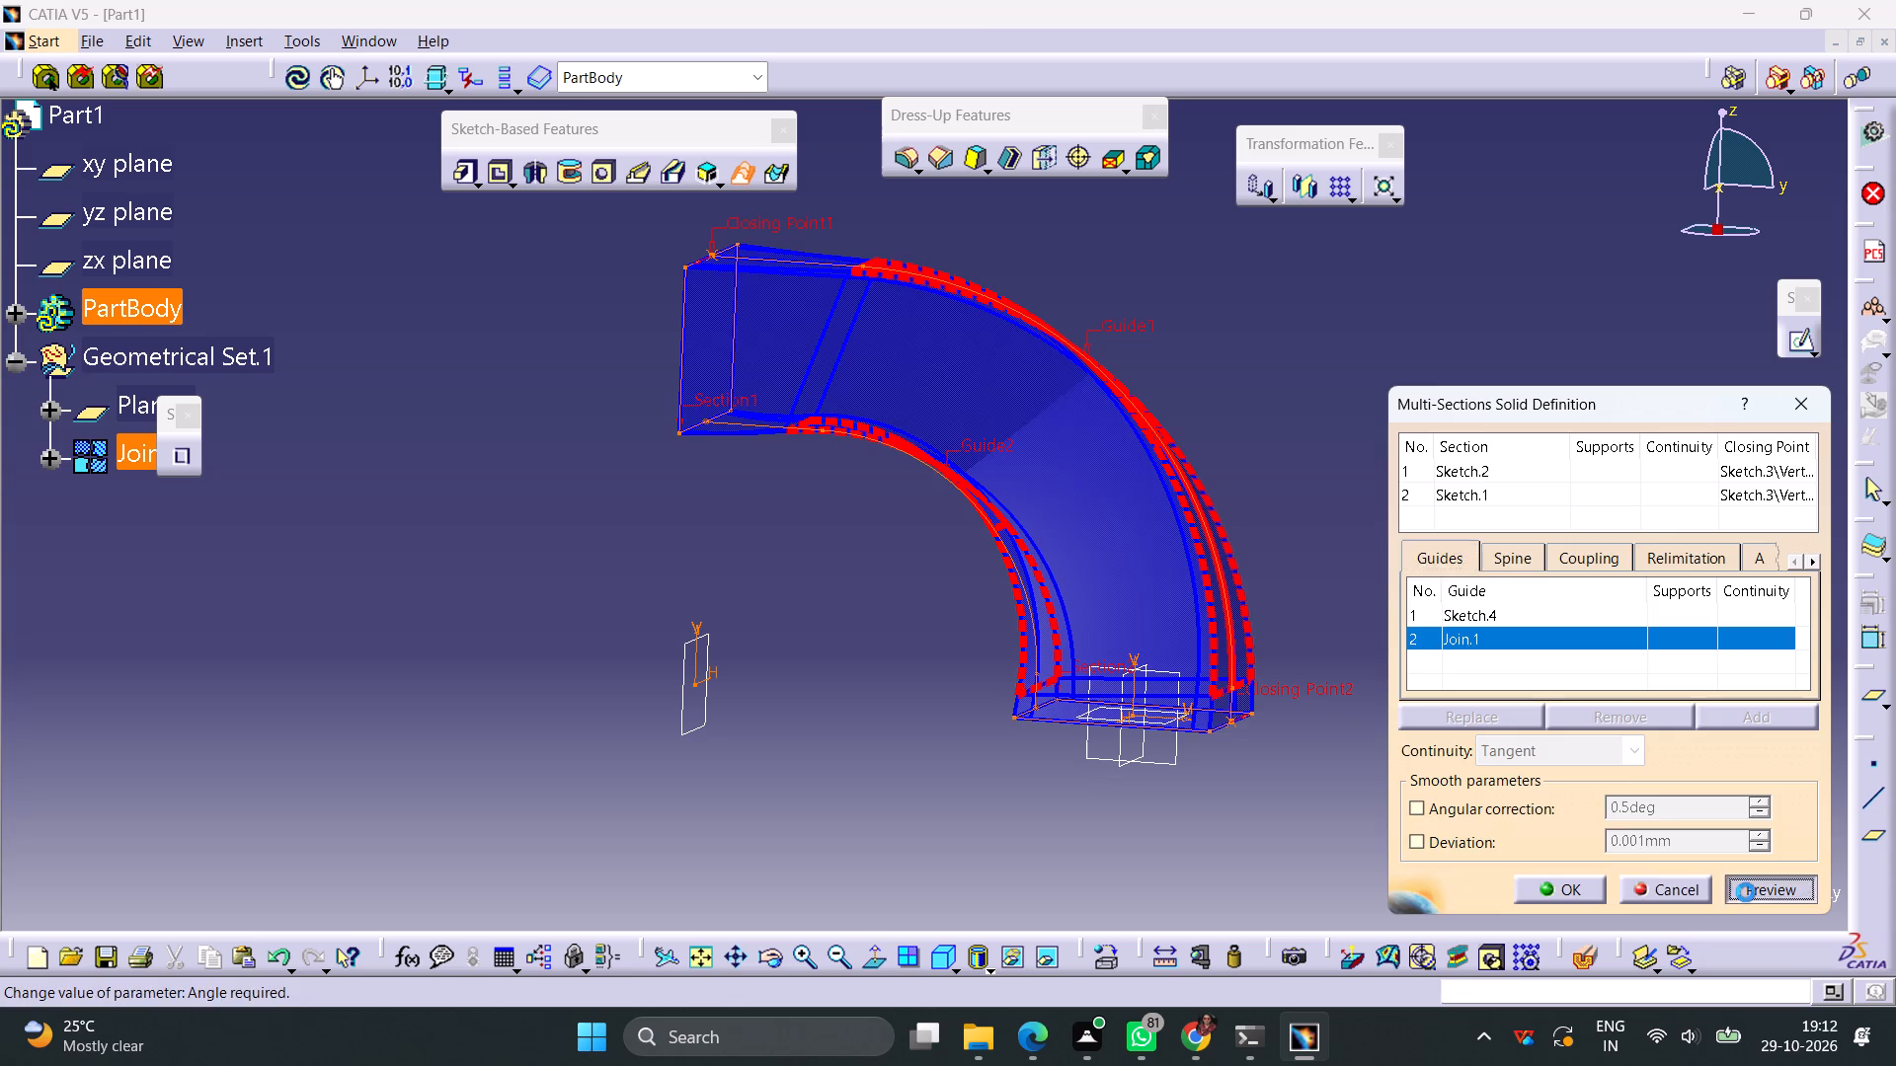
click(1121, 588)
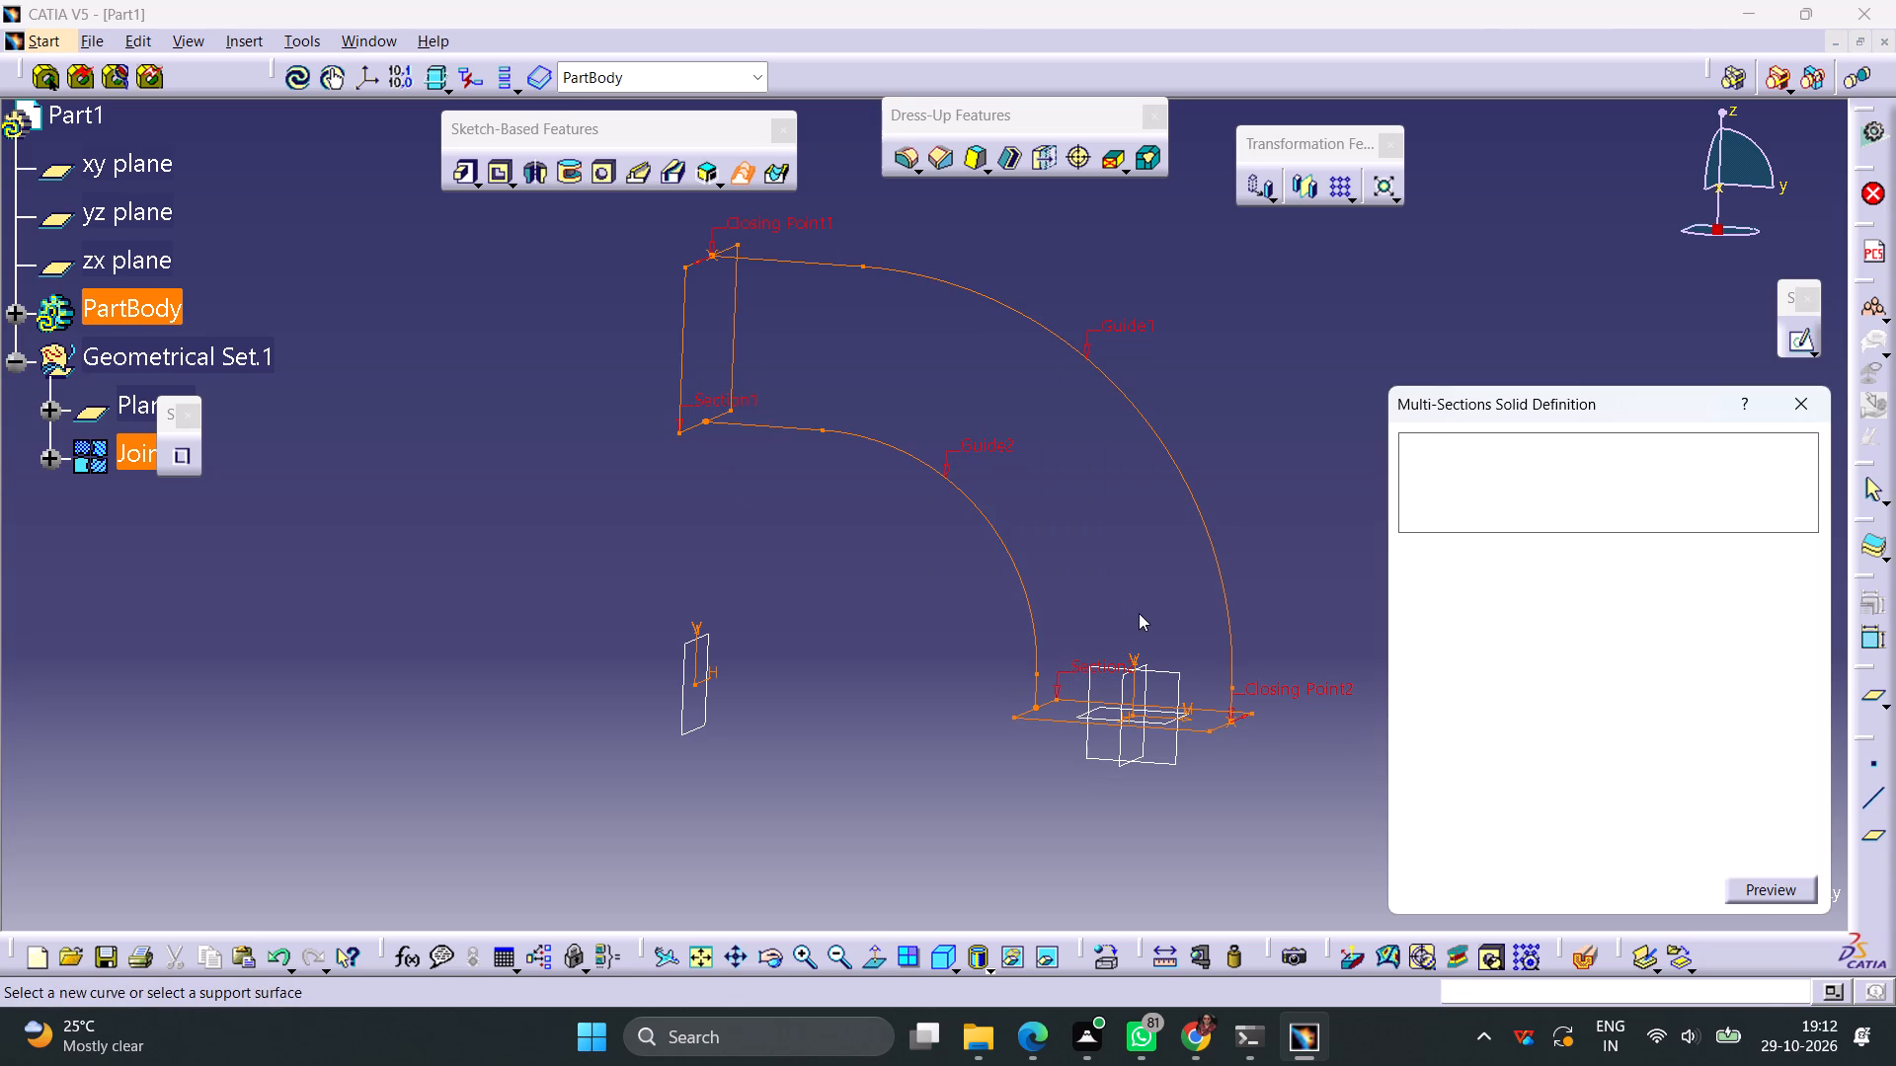
Examine the previewed multi-sections solid from several angles, and cancel its definition.
middle_drag(1225, 479, 820, 534)
right_drag(1225, 479, 820, 534)
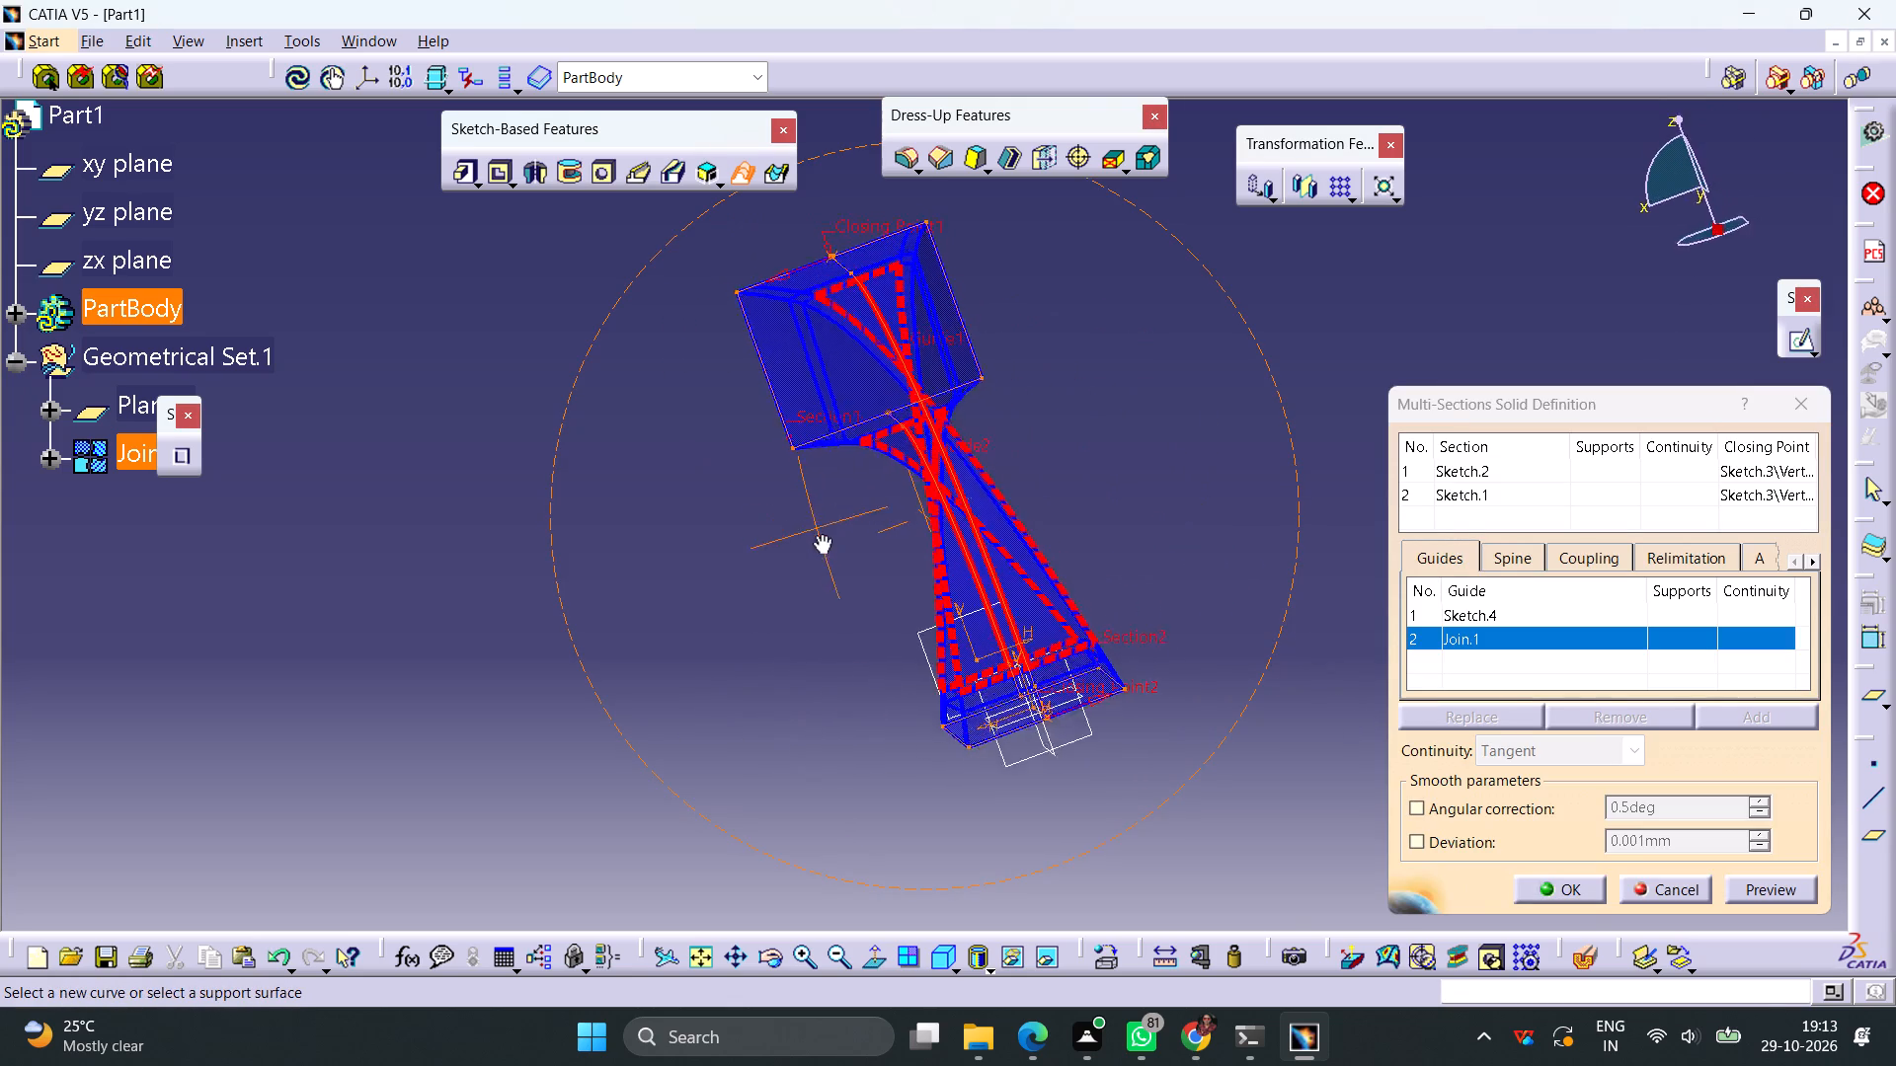
middle_drag(820, 534, 1076, 536)
right_drag(820, 534, 1076, 536)
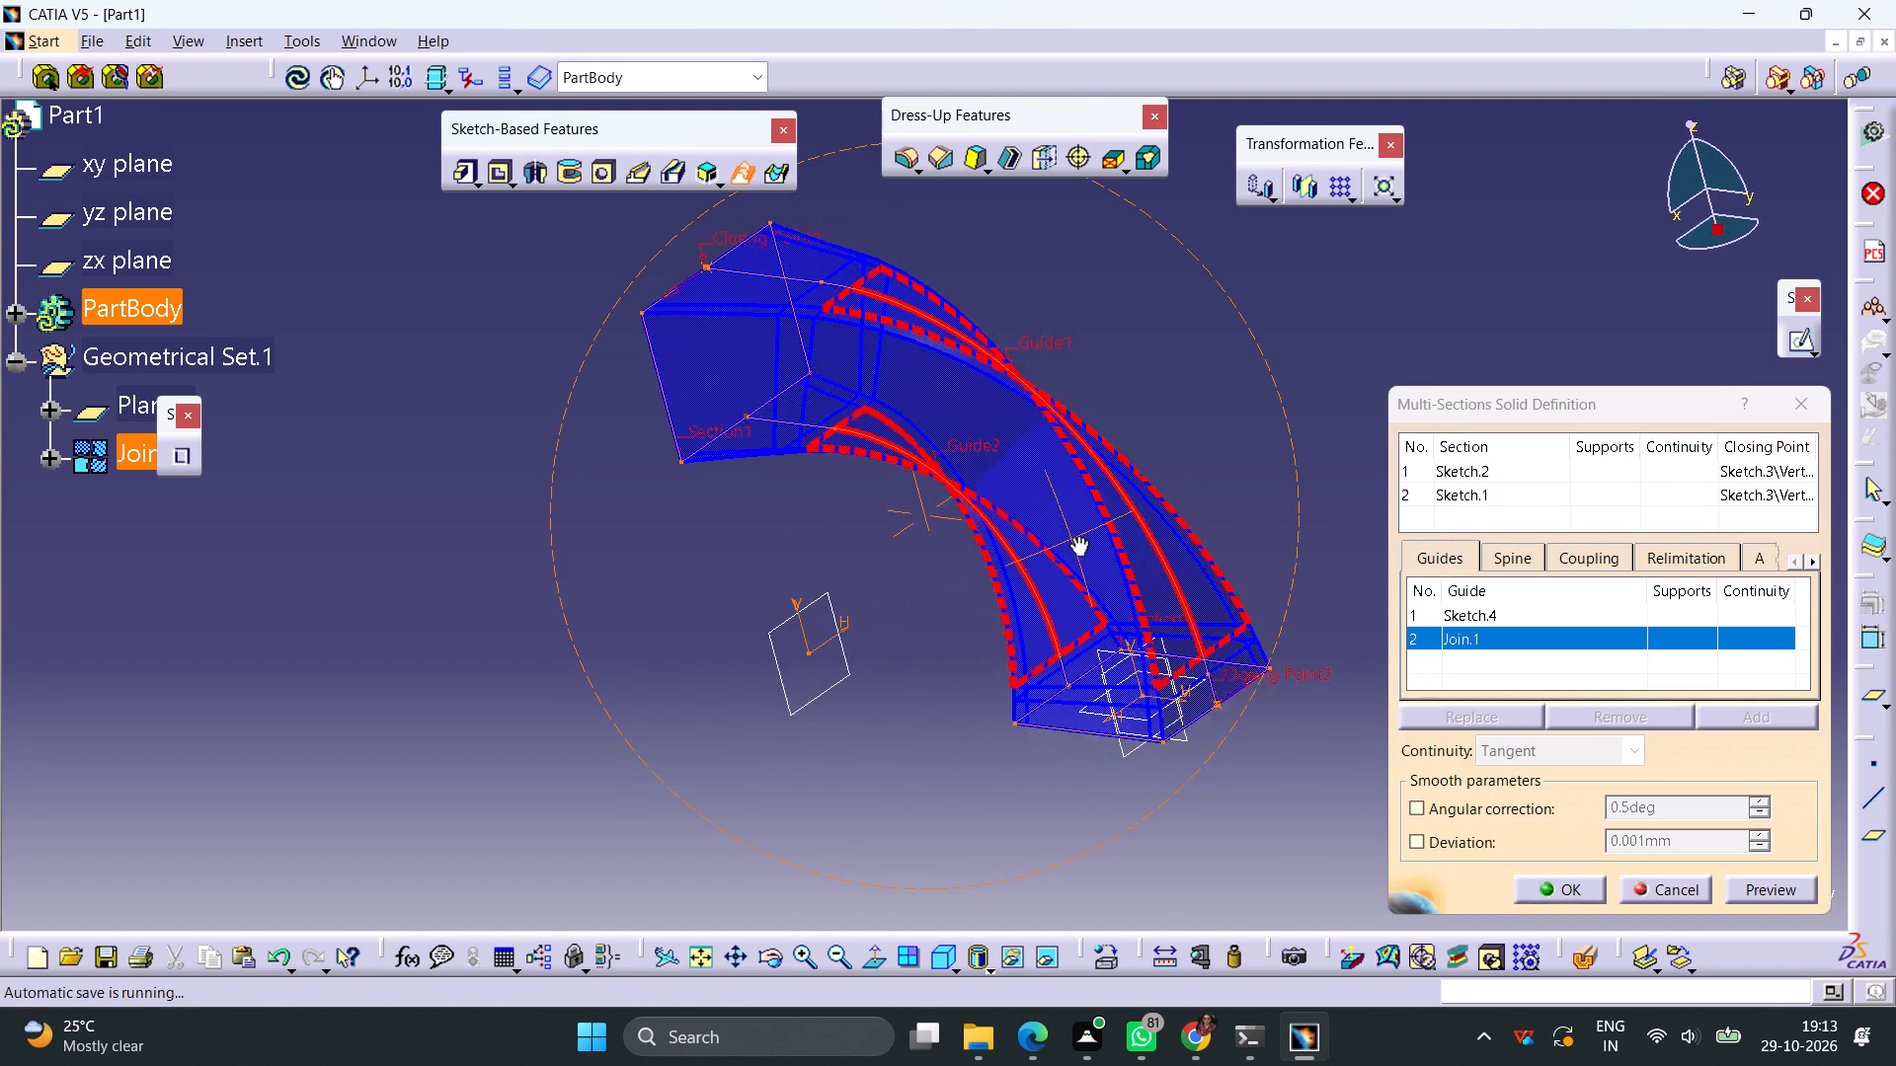
middle_drag(1076, 536, 905, 623)
right_drag(1076, 536, 905, 623)
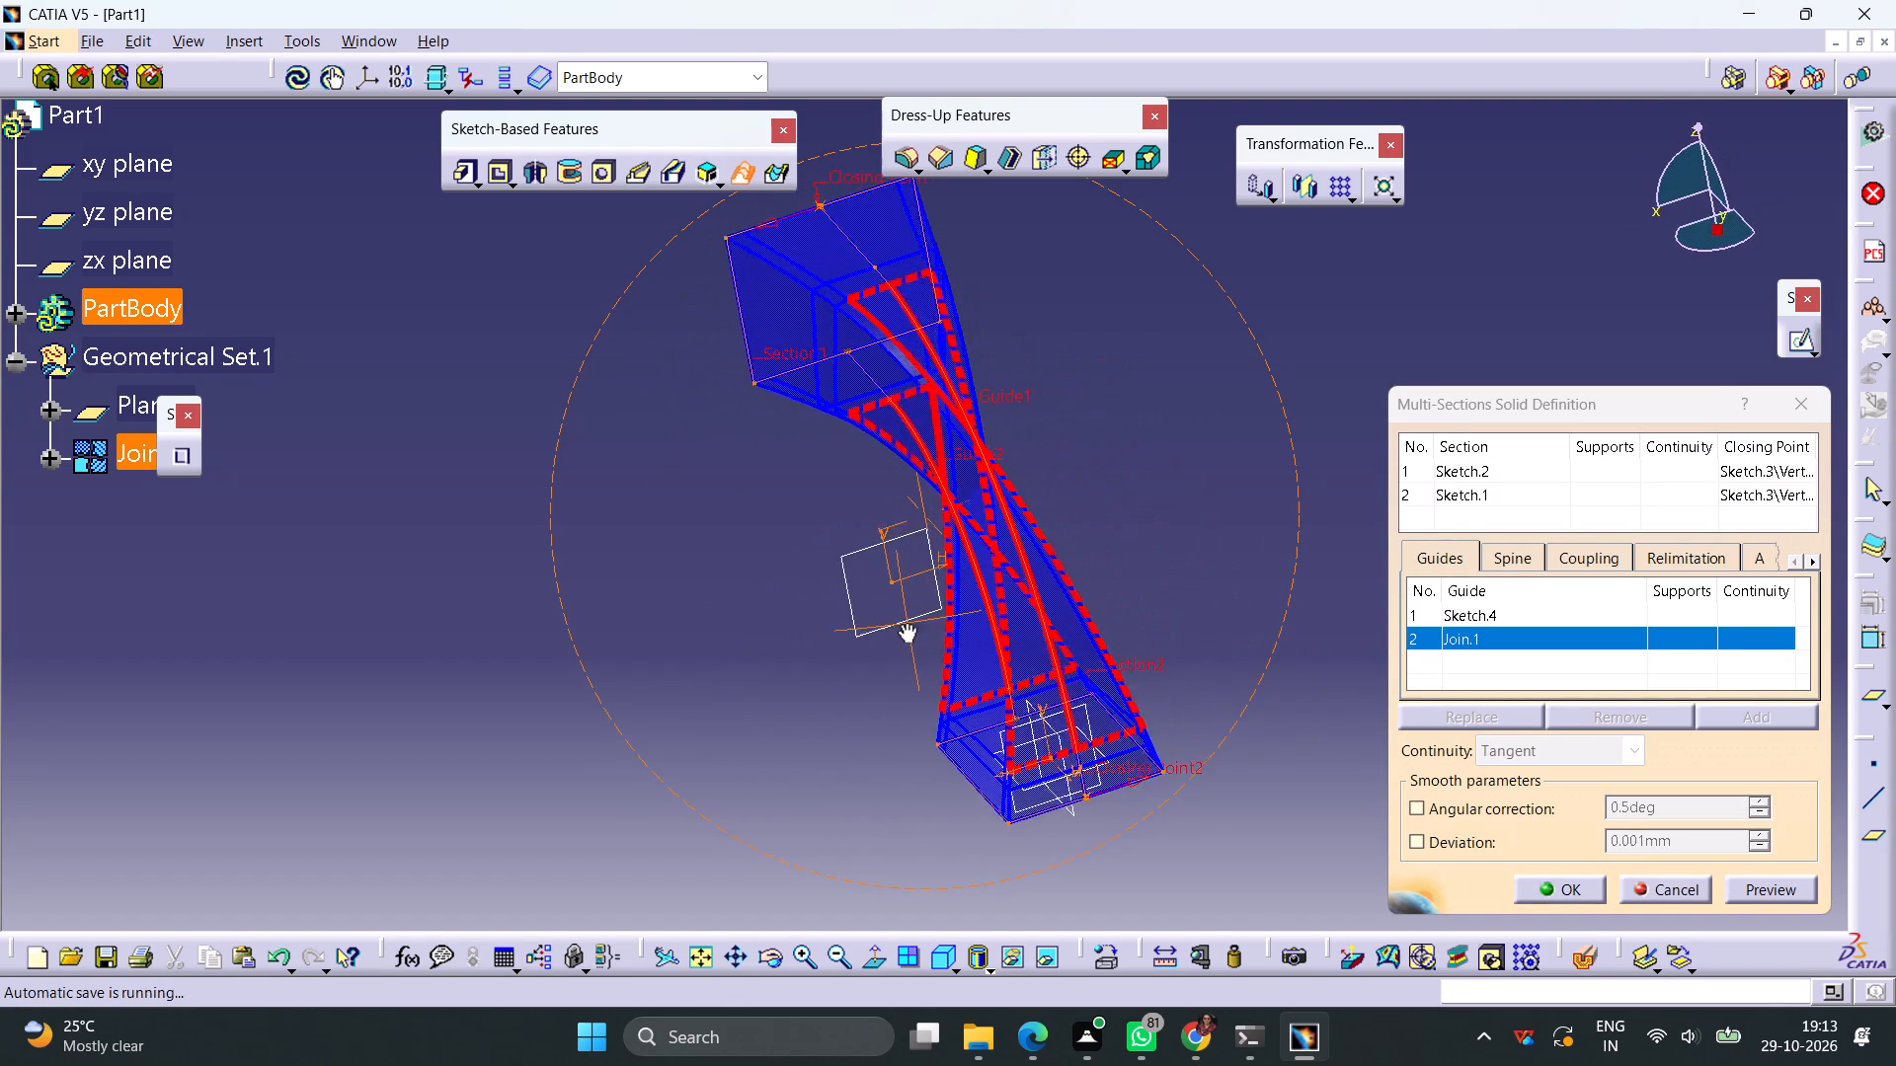
middle_drag(905, 623, 1151, 509)
right_drag(905, 623, 1151, 509)
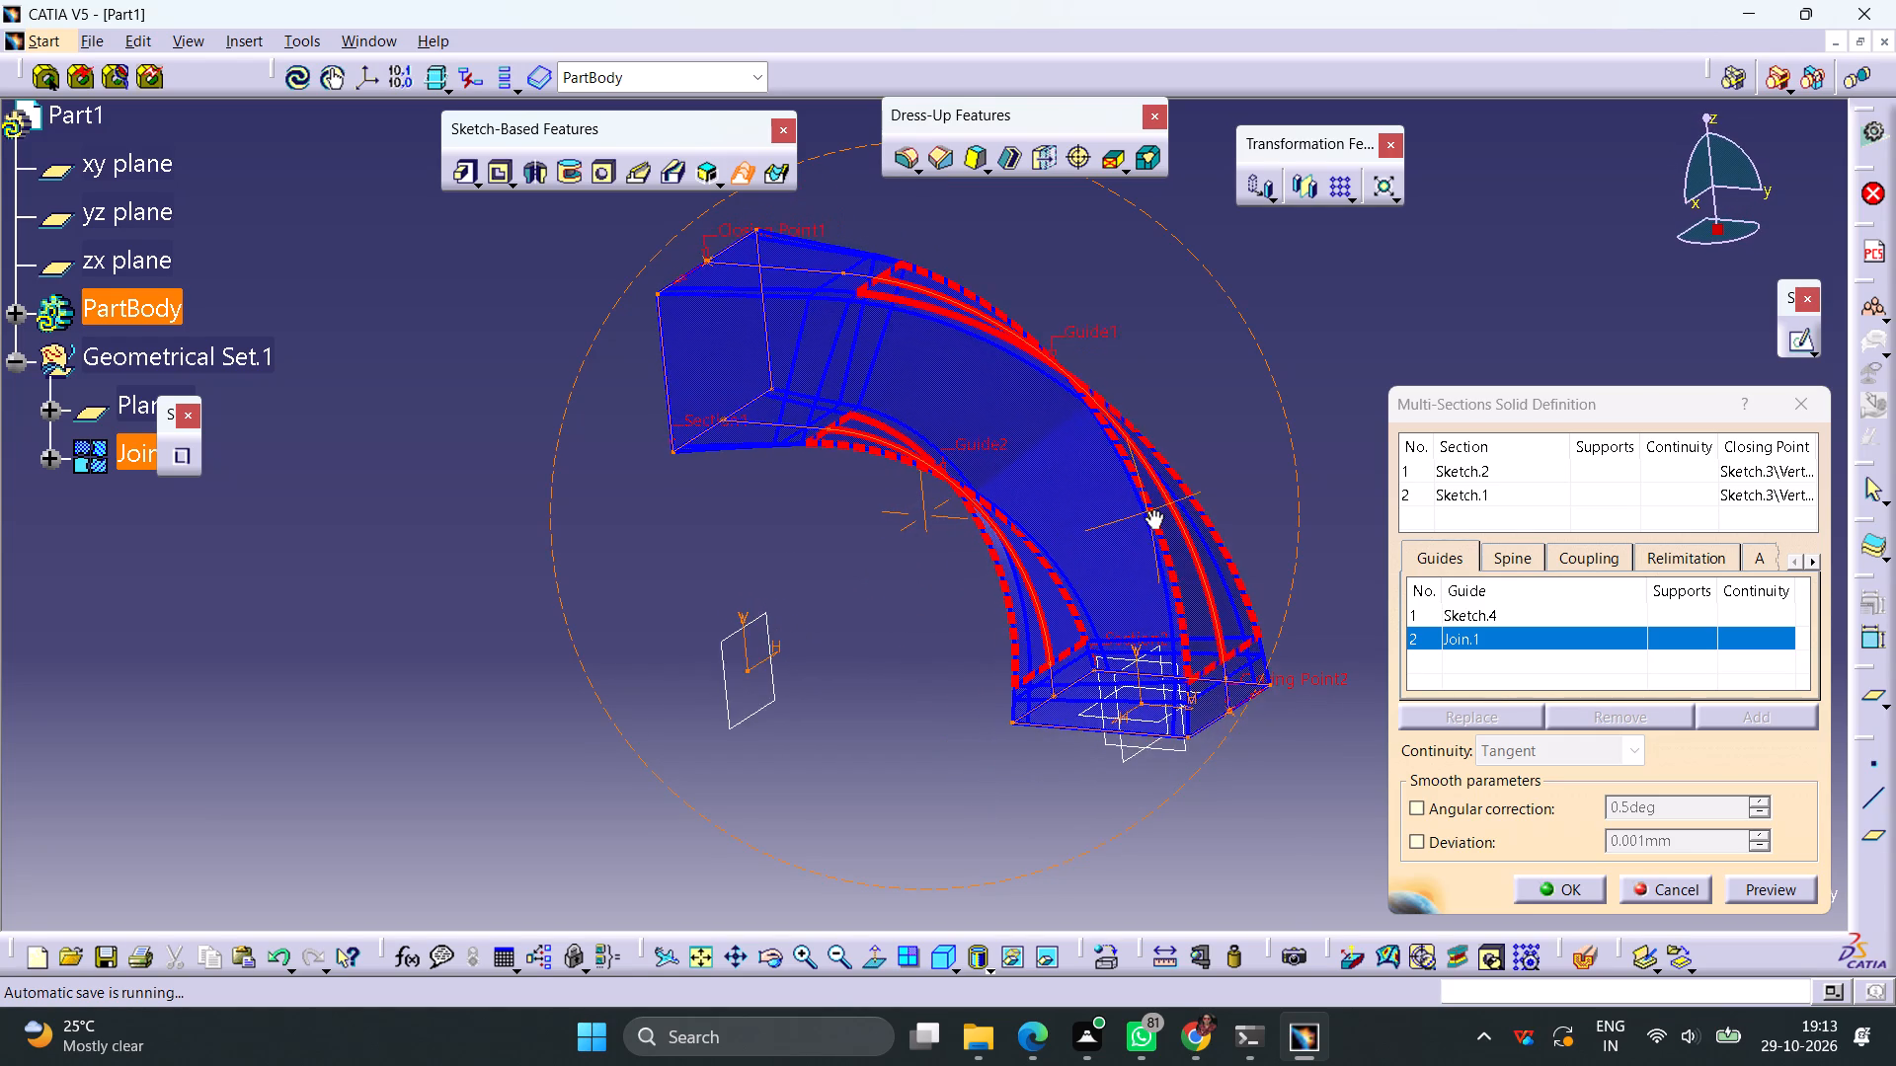
right_drag(1151, 509, 1166, 507)
middle_drag(1151, 509, 1167, 508)
click(1660, 890)
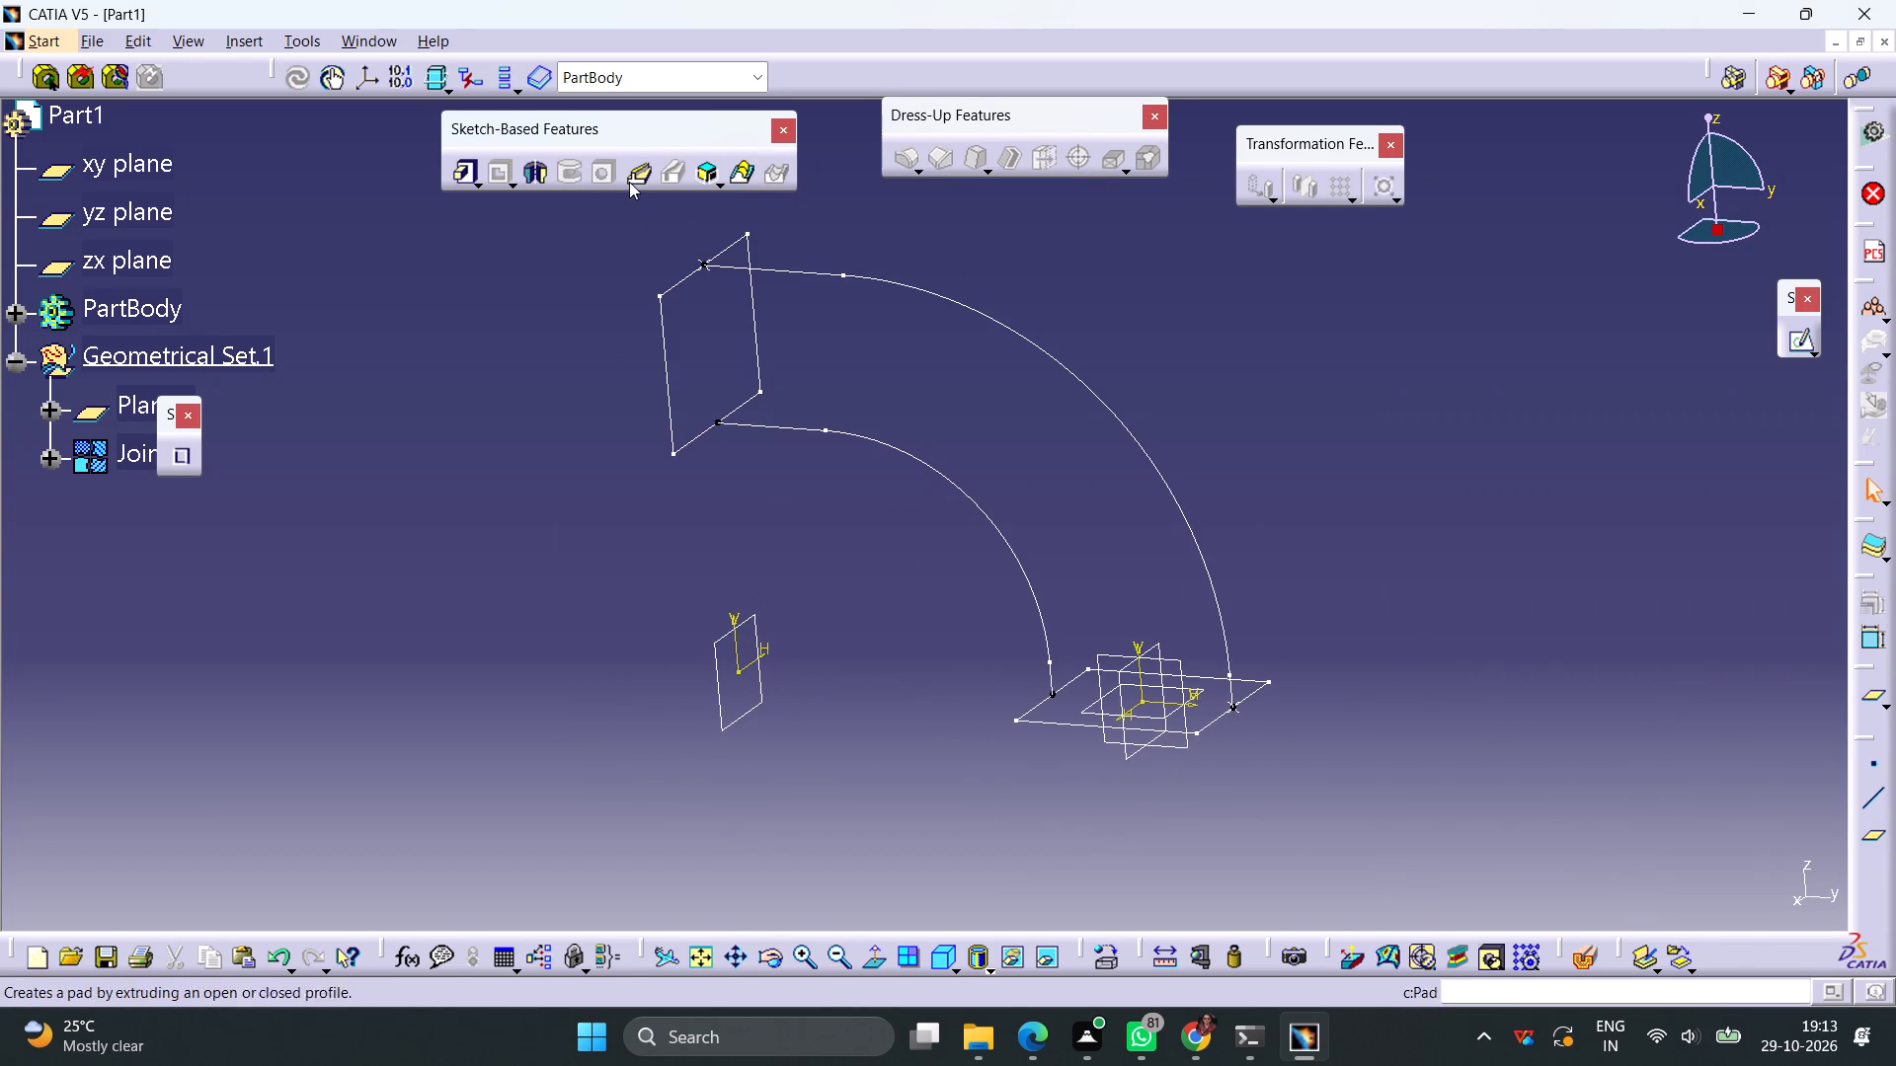
Start a rib with the upper rectangle sketch as profile and the joined inner curve as center curve, using Keep angle.
click(629, 182)
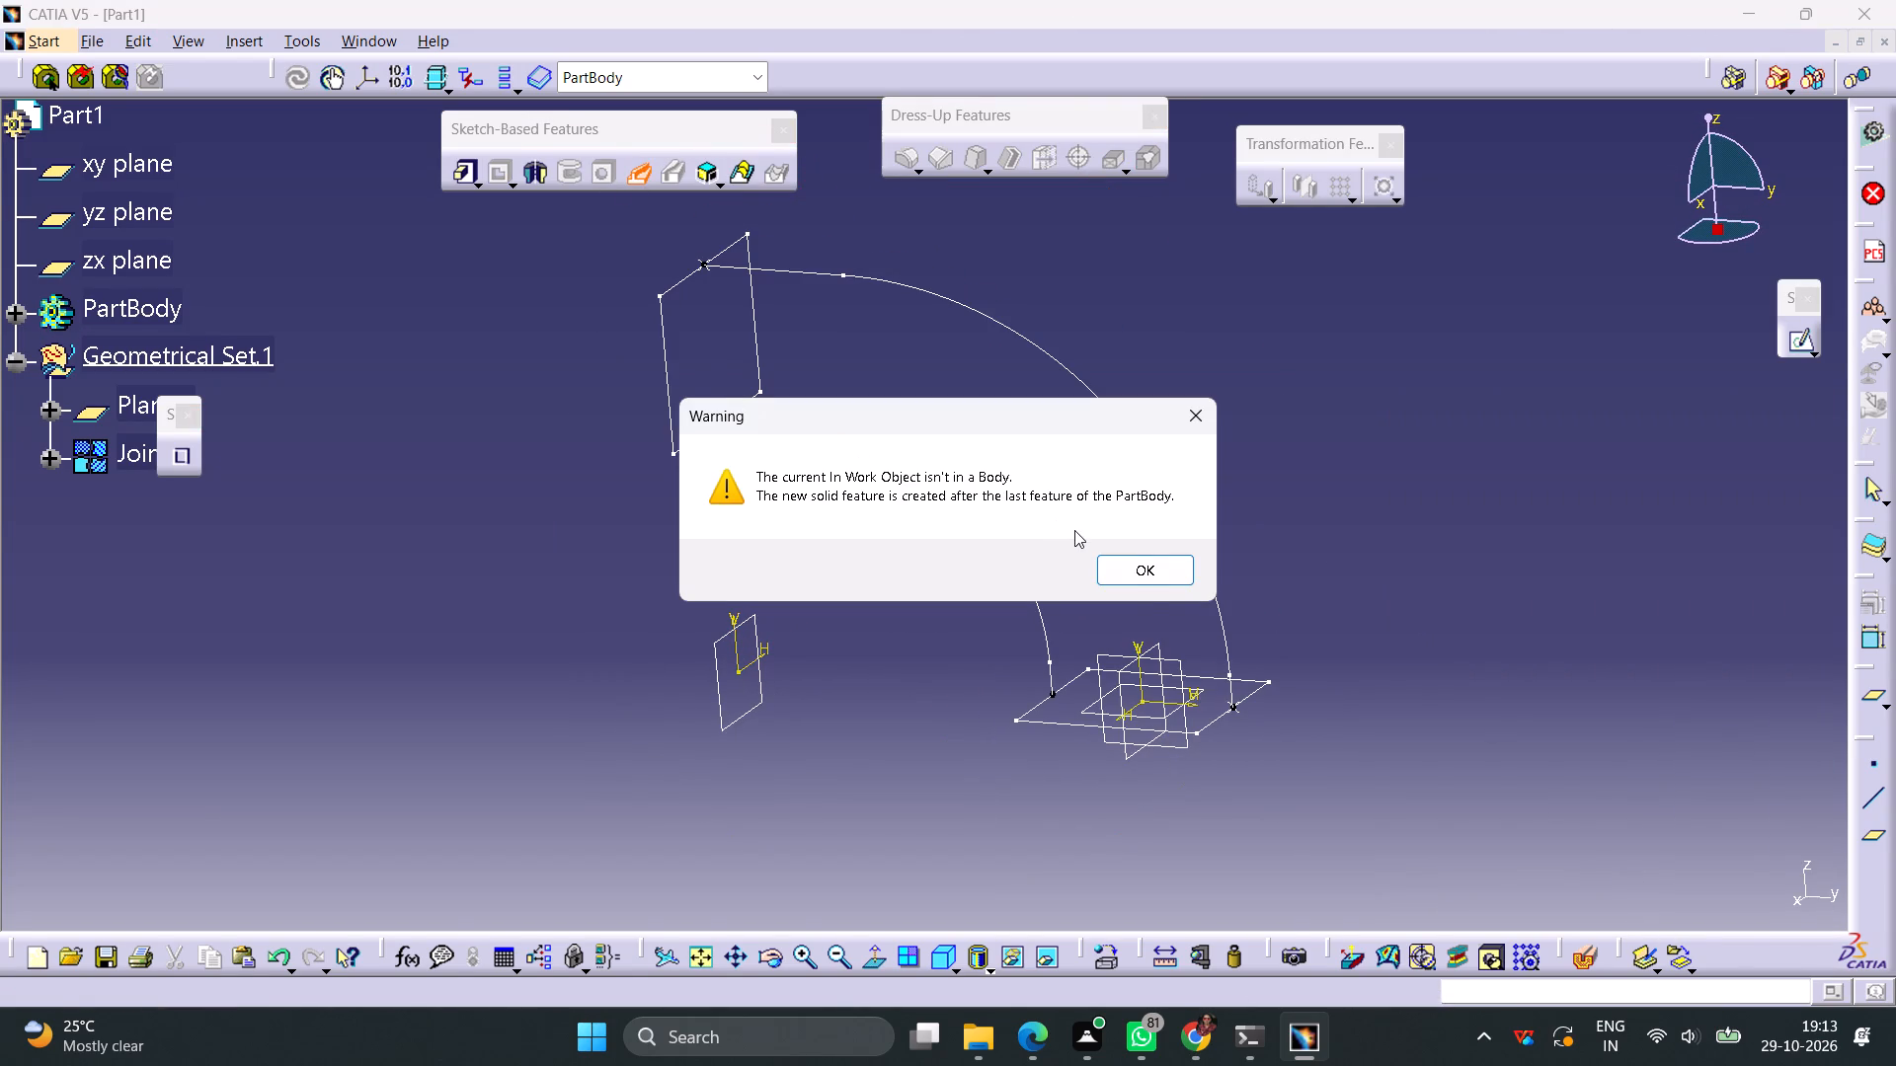
click(1150, 579)
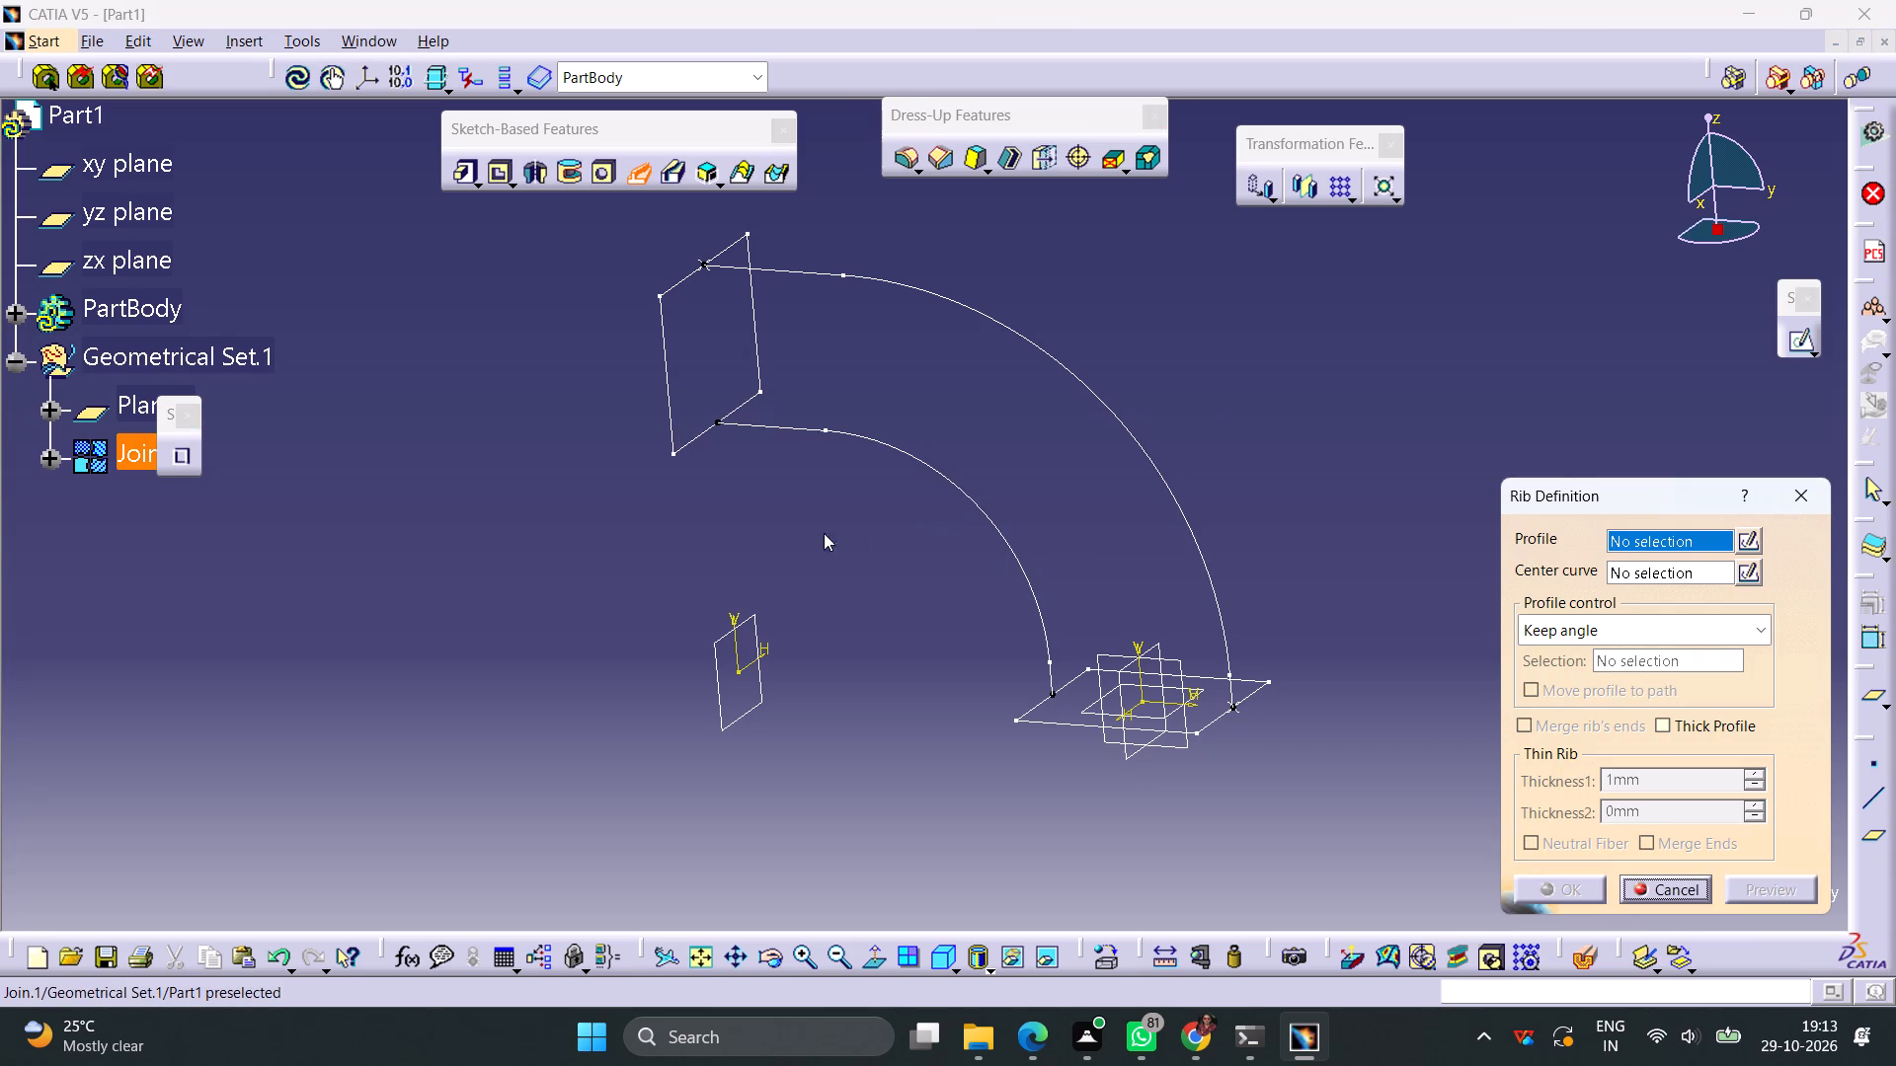
click(670, 389)
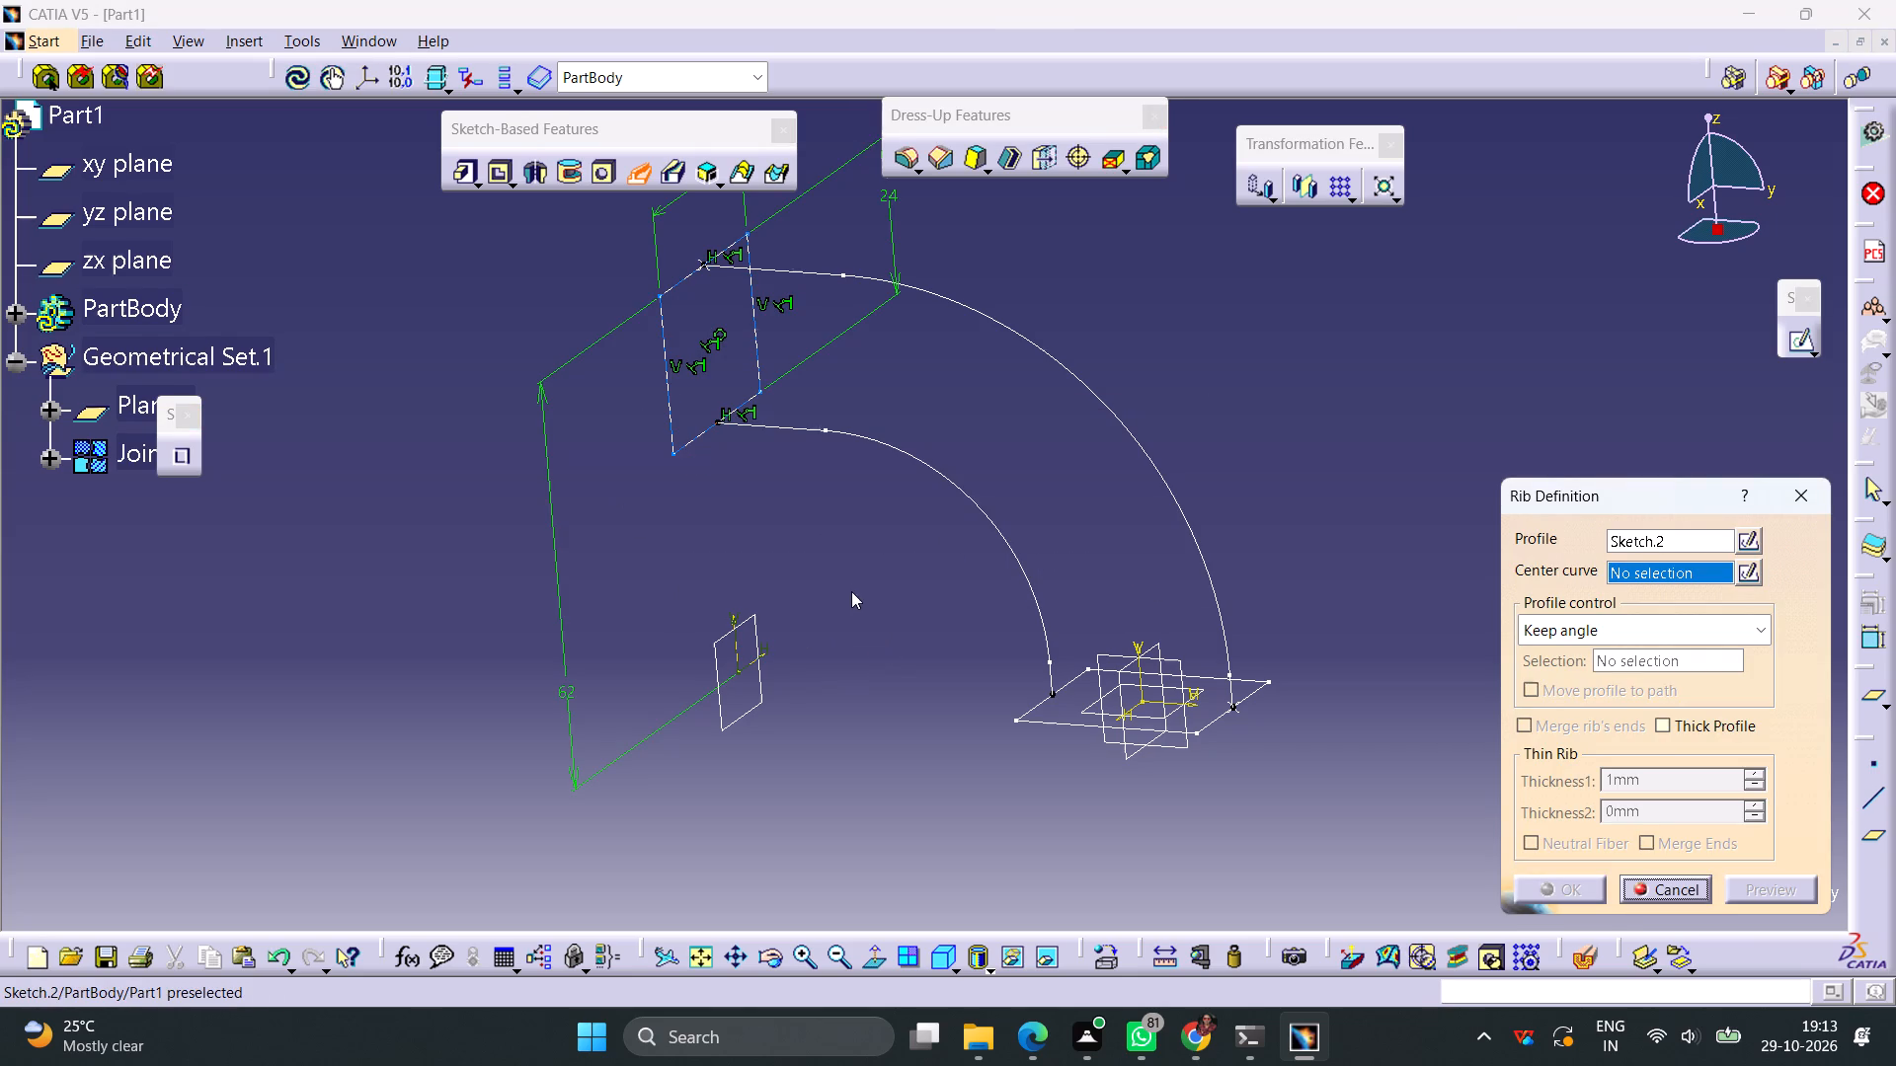
click(931, 461)
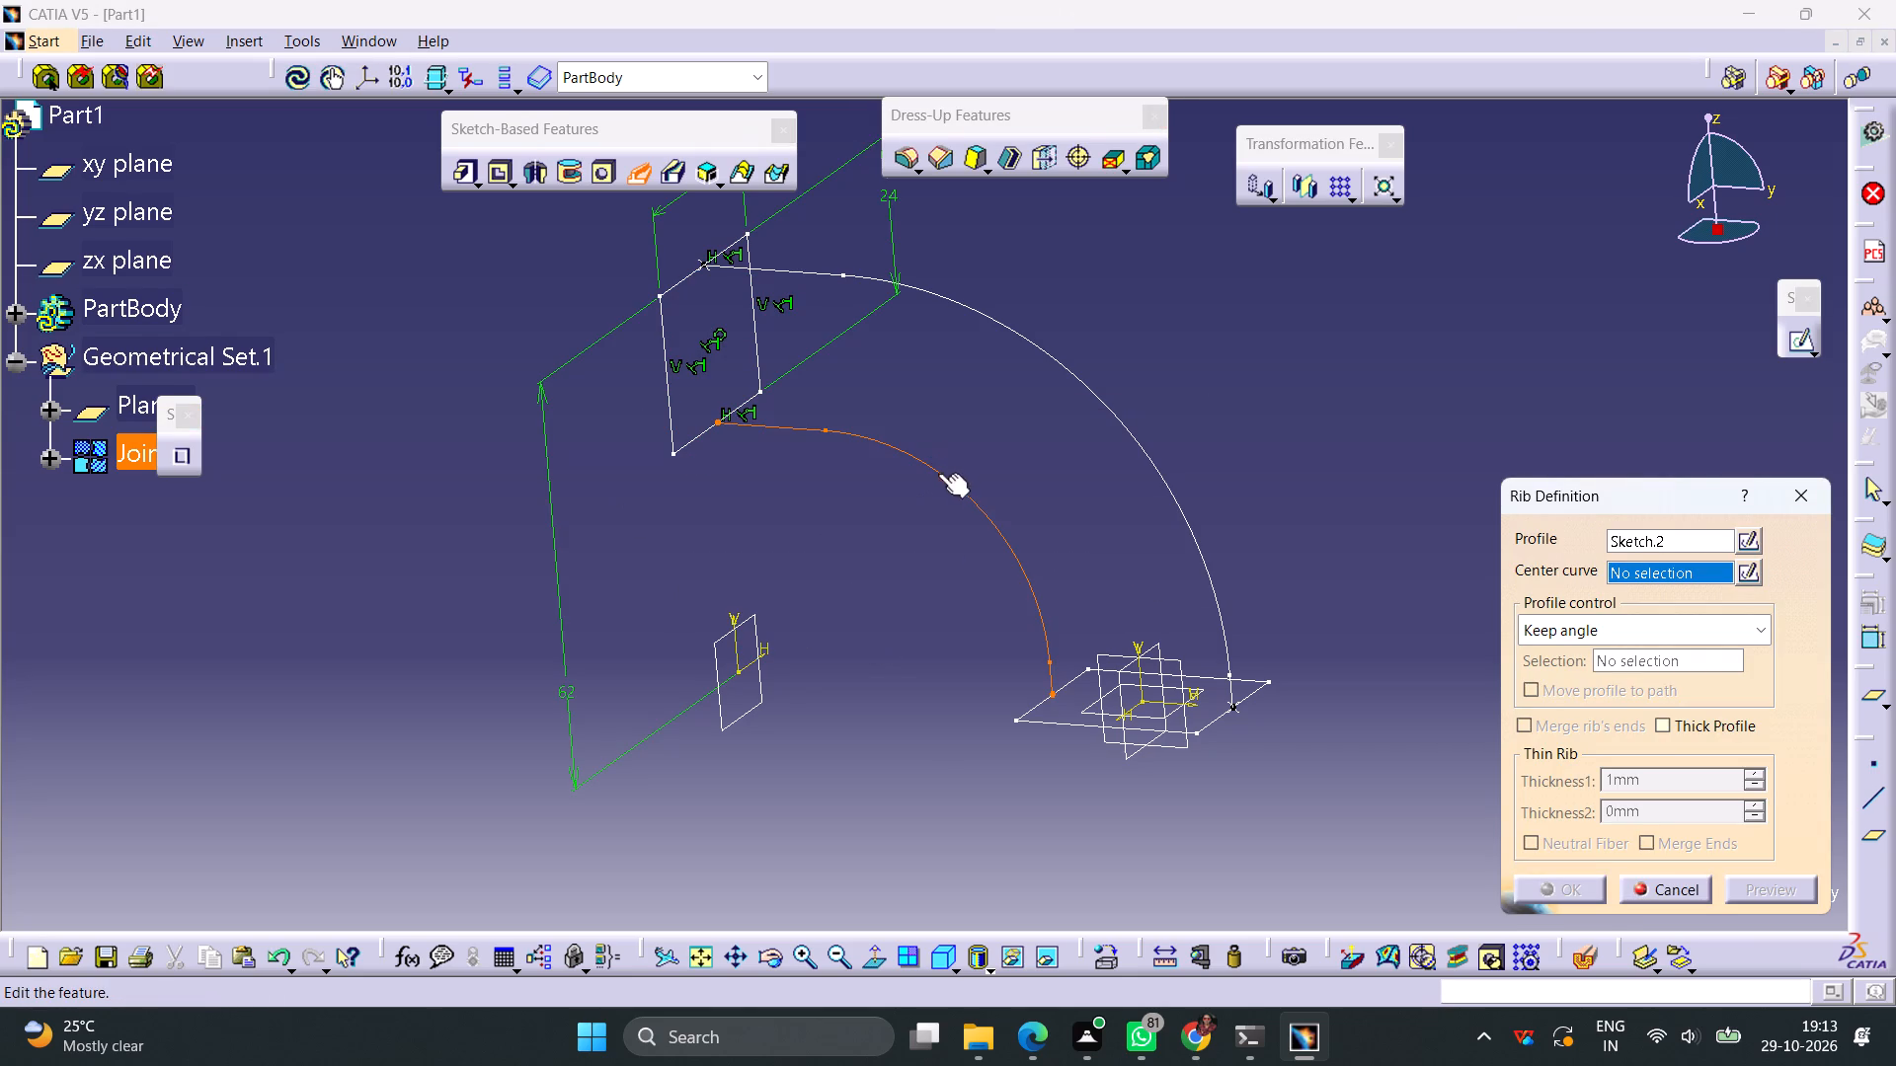
middle_drag(1348, 459, 1012, 505)
right_drag(1353, 466, 1012, 505)
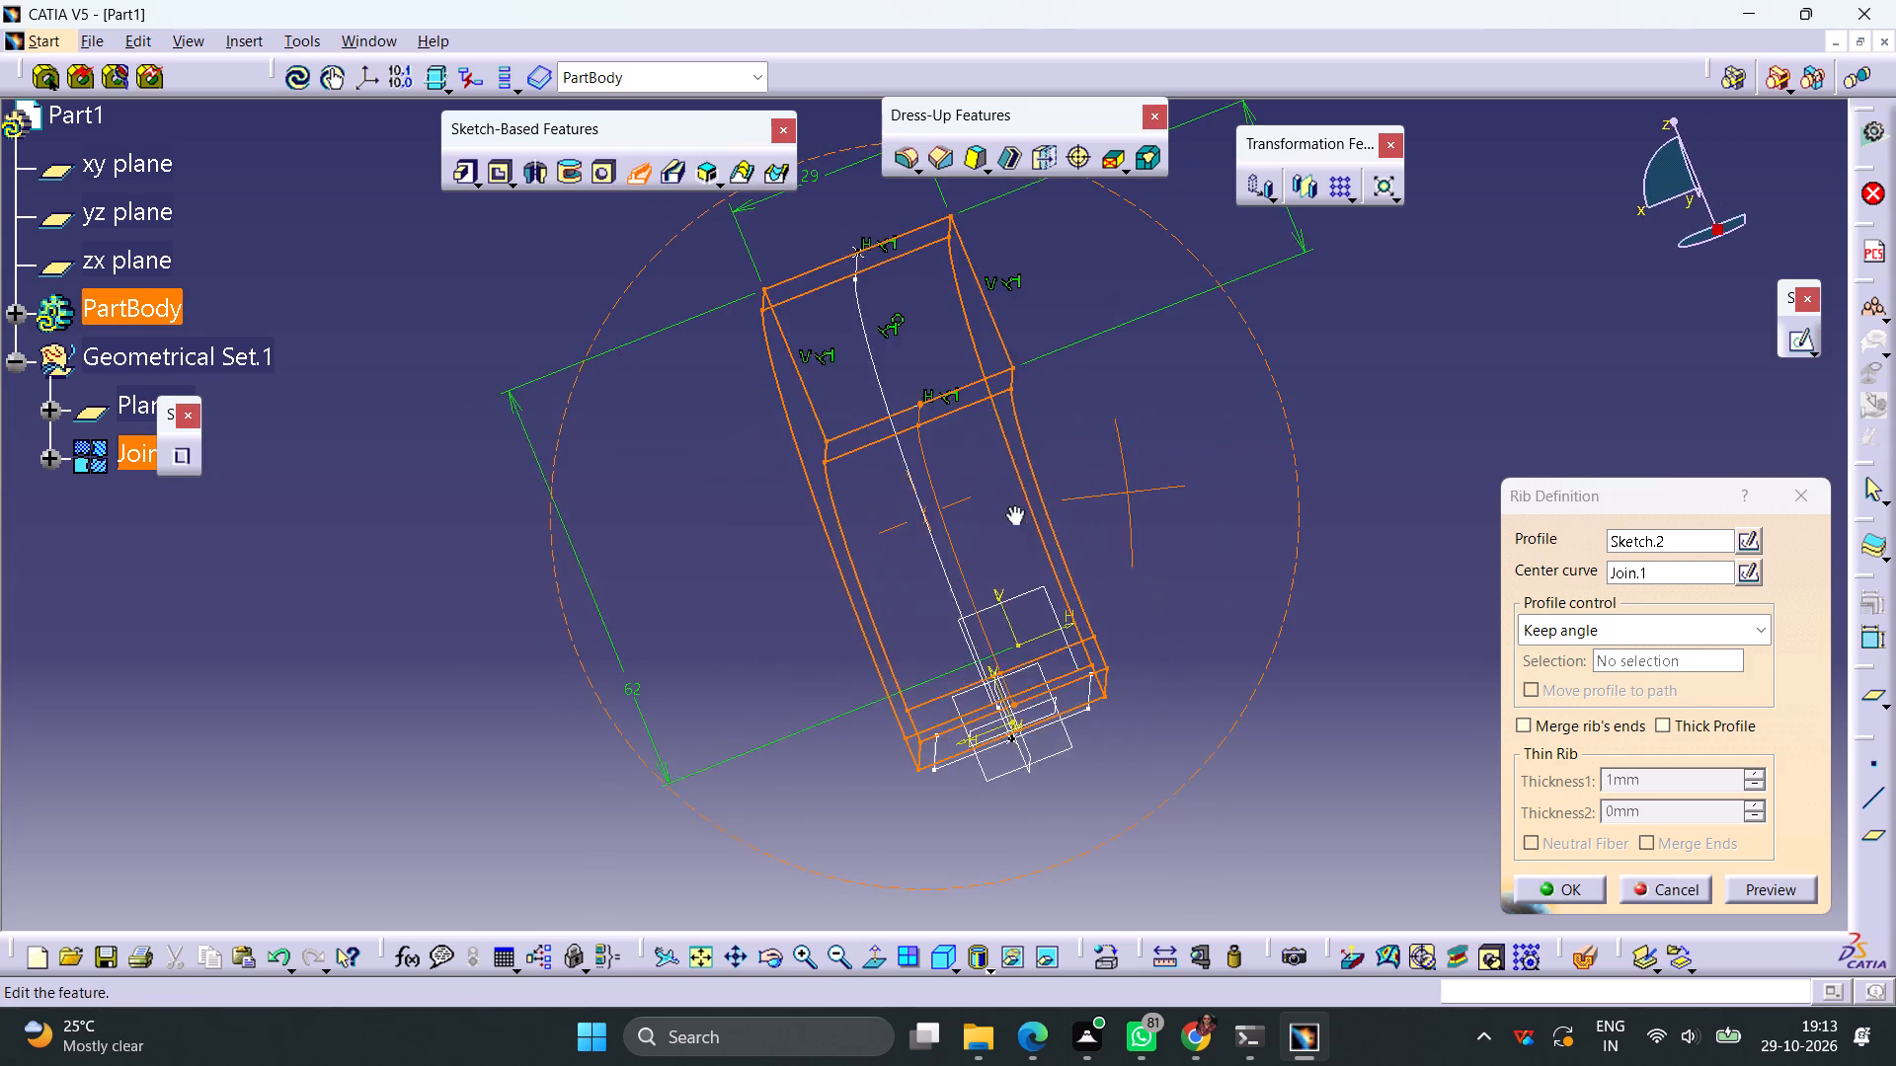
middle_drag(1012, 505, 1330, 500)
right_drag(1012, 505, 1330, 500)
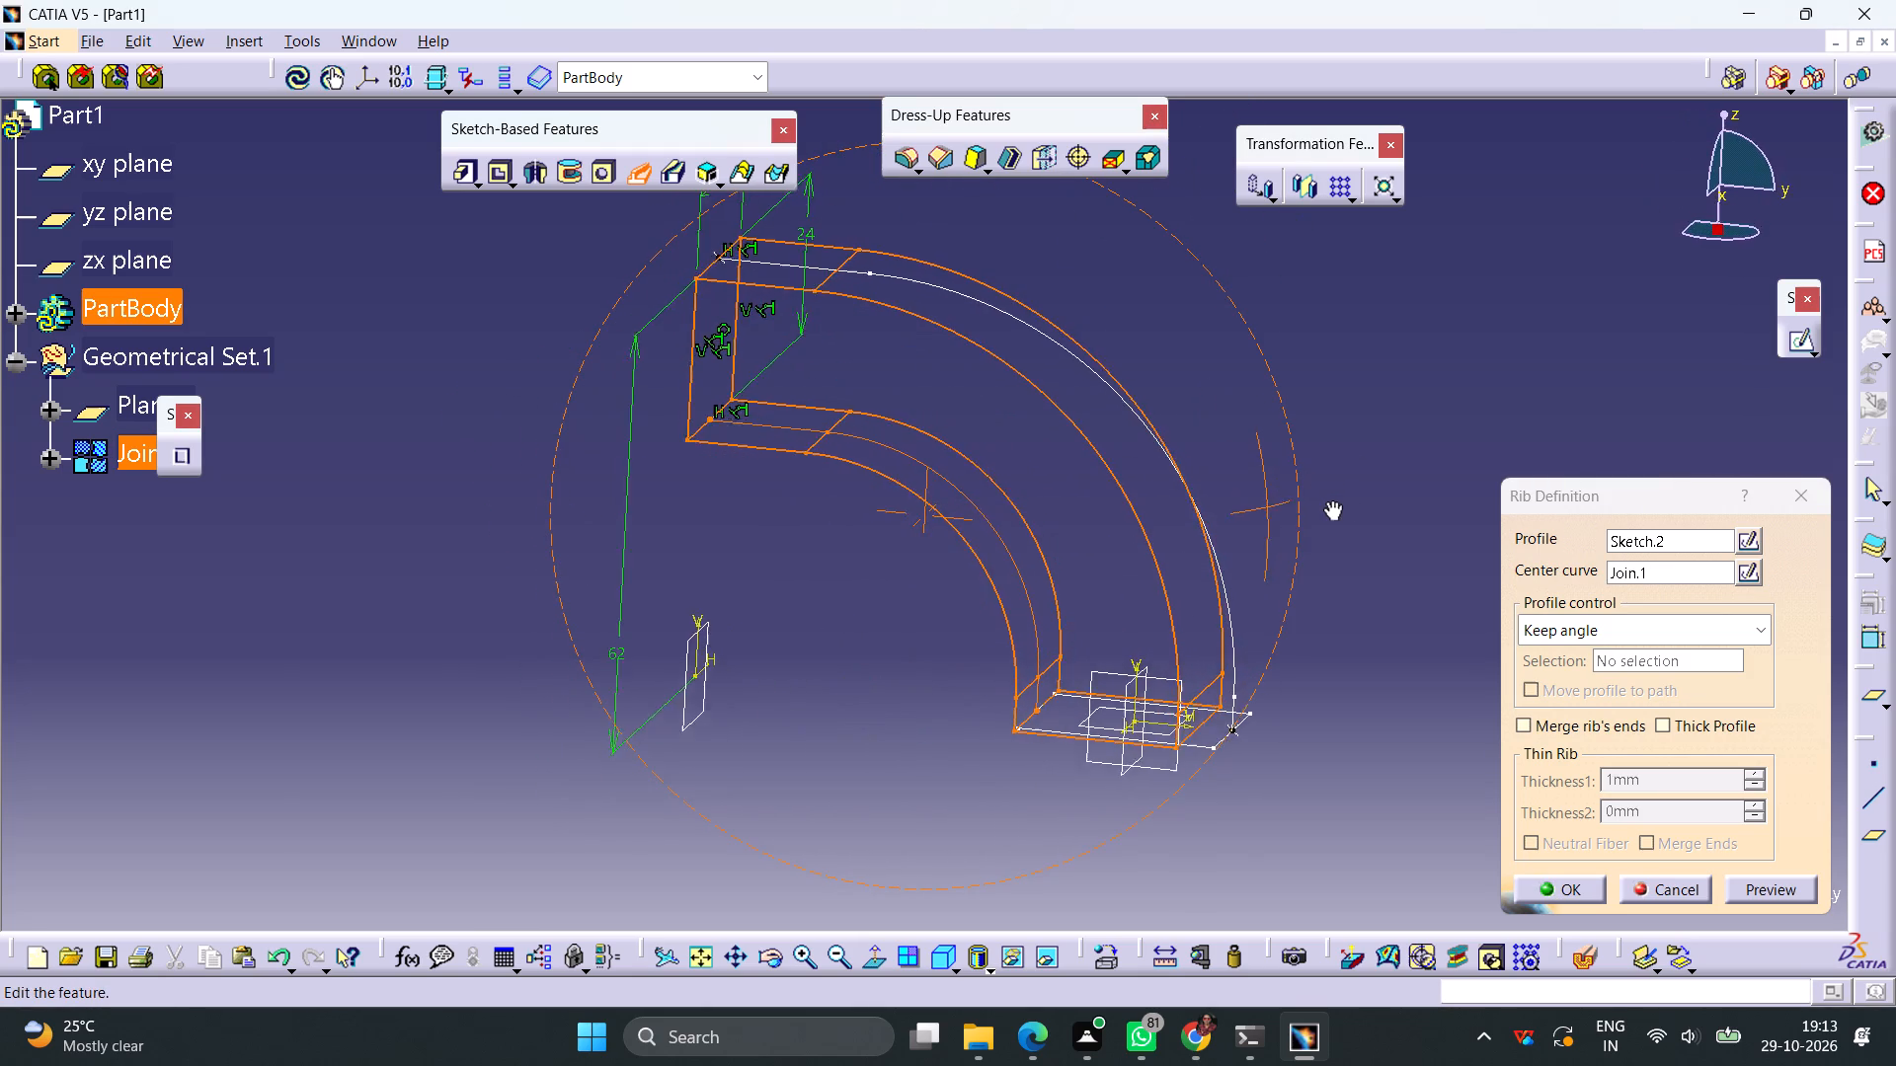
right_drag(1330, 500, 1224, 540)
middle_drag(1330, 500, 1224, 540)
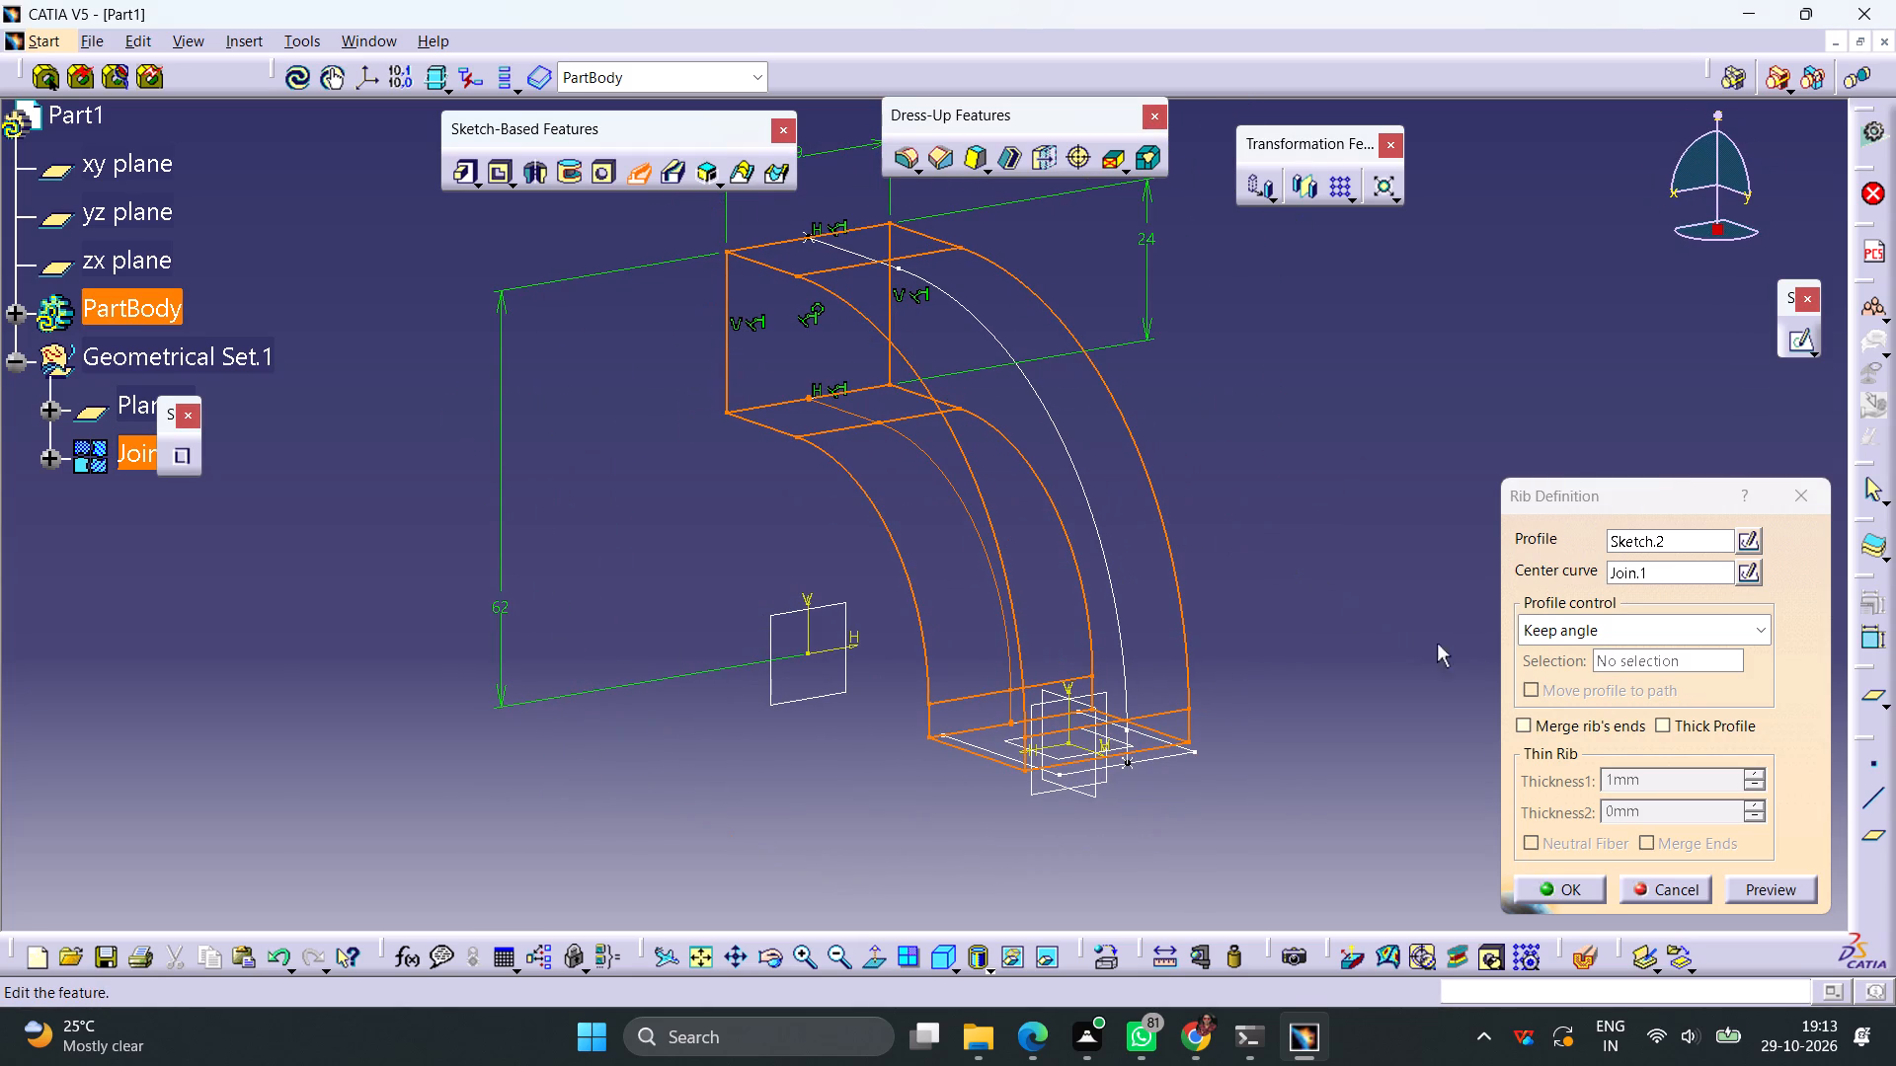
Make the rib a thick profile with Thickness1 of 2 mm and Thickness2 of 3 mm.
click(1665, 726)
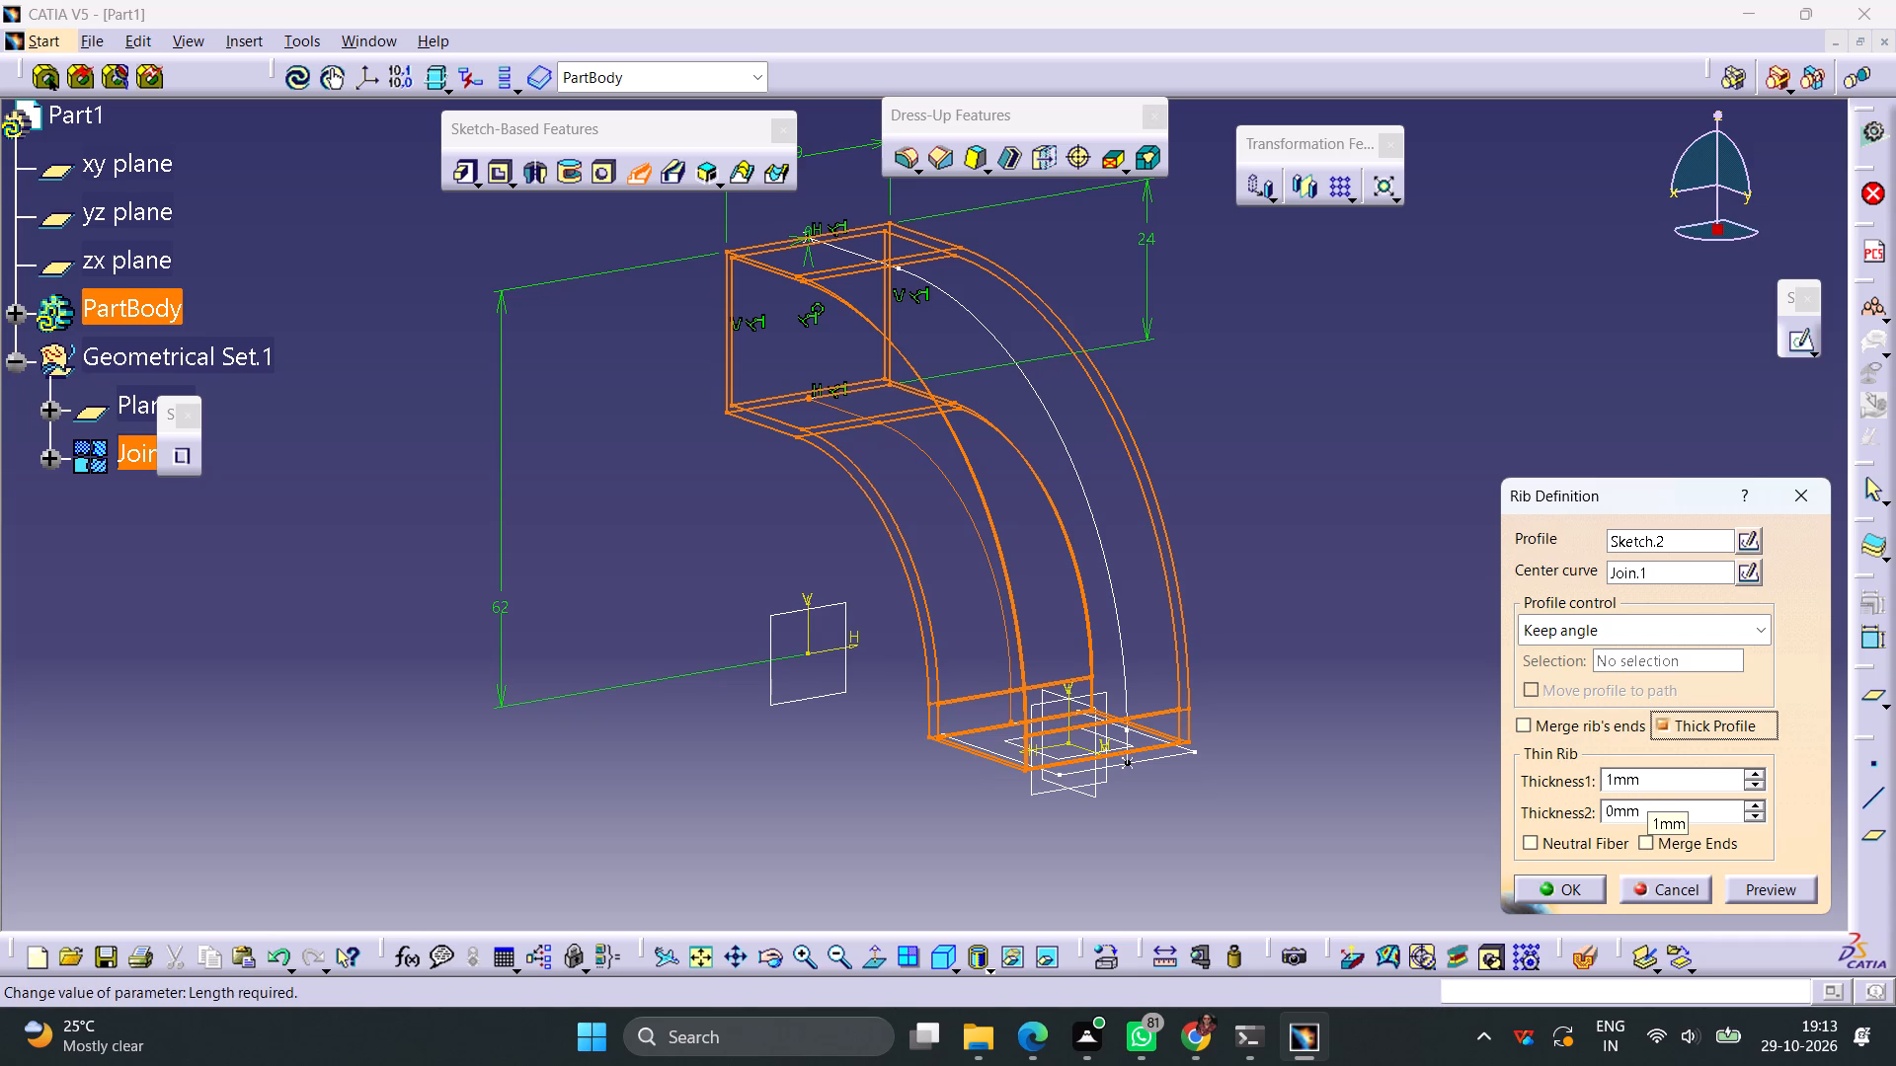
drag(1650, 785, 1601, 788)
key(2)
click(1419, 794)
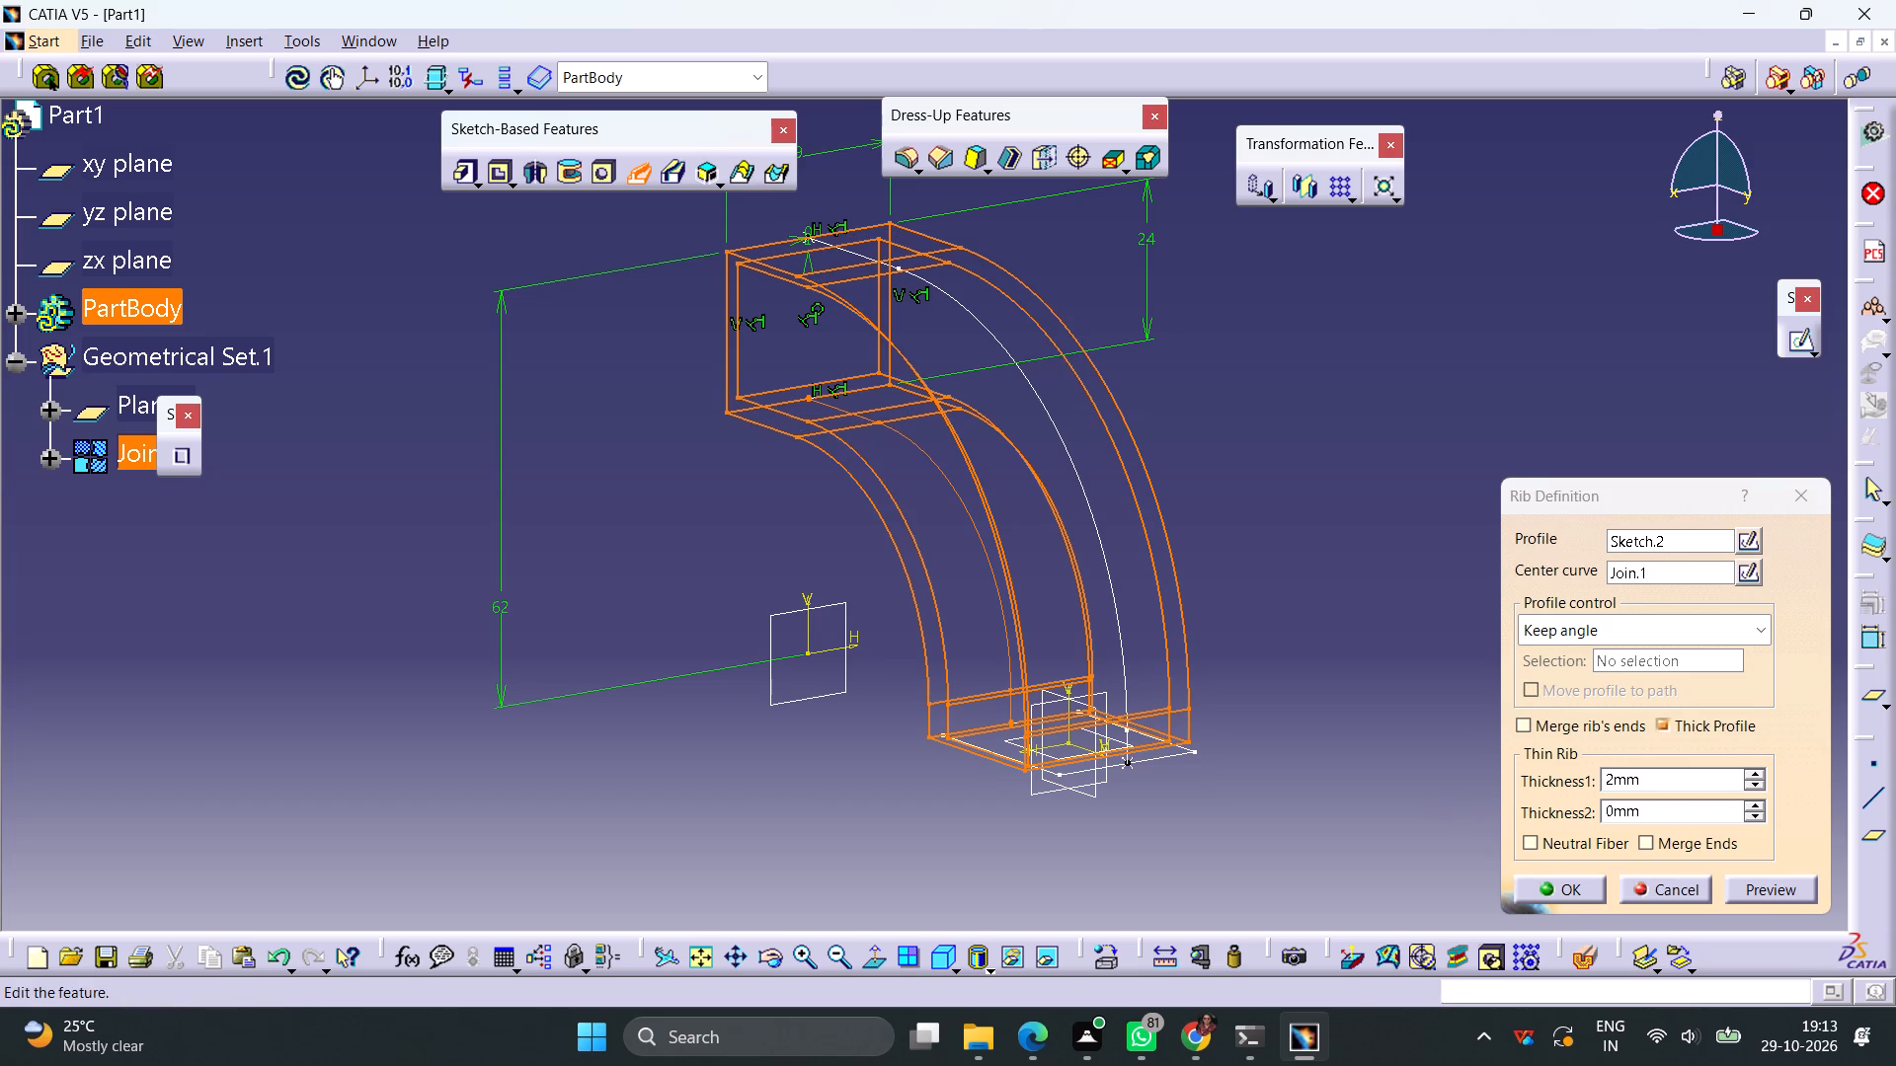
drag(1653, 816, 1447, 834)
key(3)
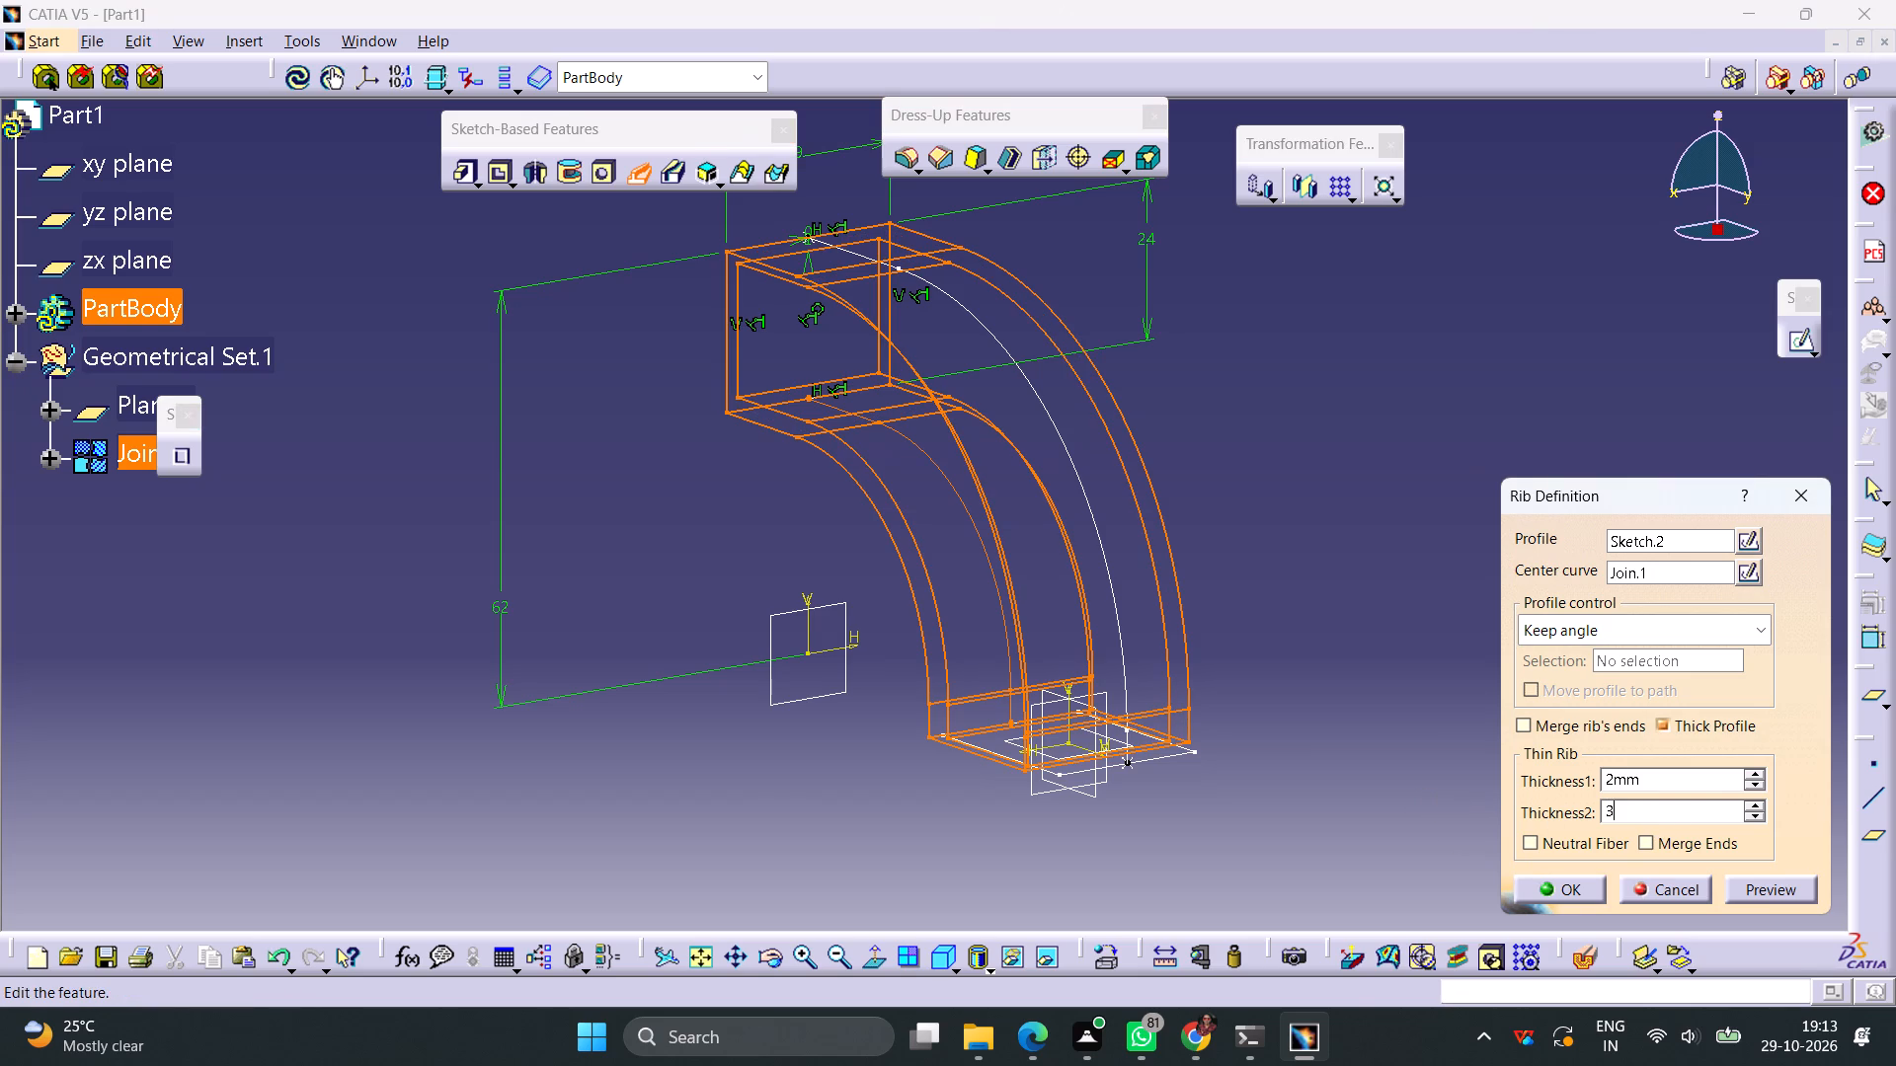
Set Thickness1 of the thick rib to 0 mm, preview it from several angles, and create the rib.
drag(1647, 778, 1459, 780)
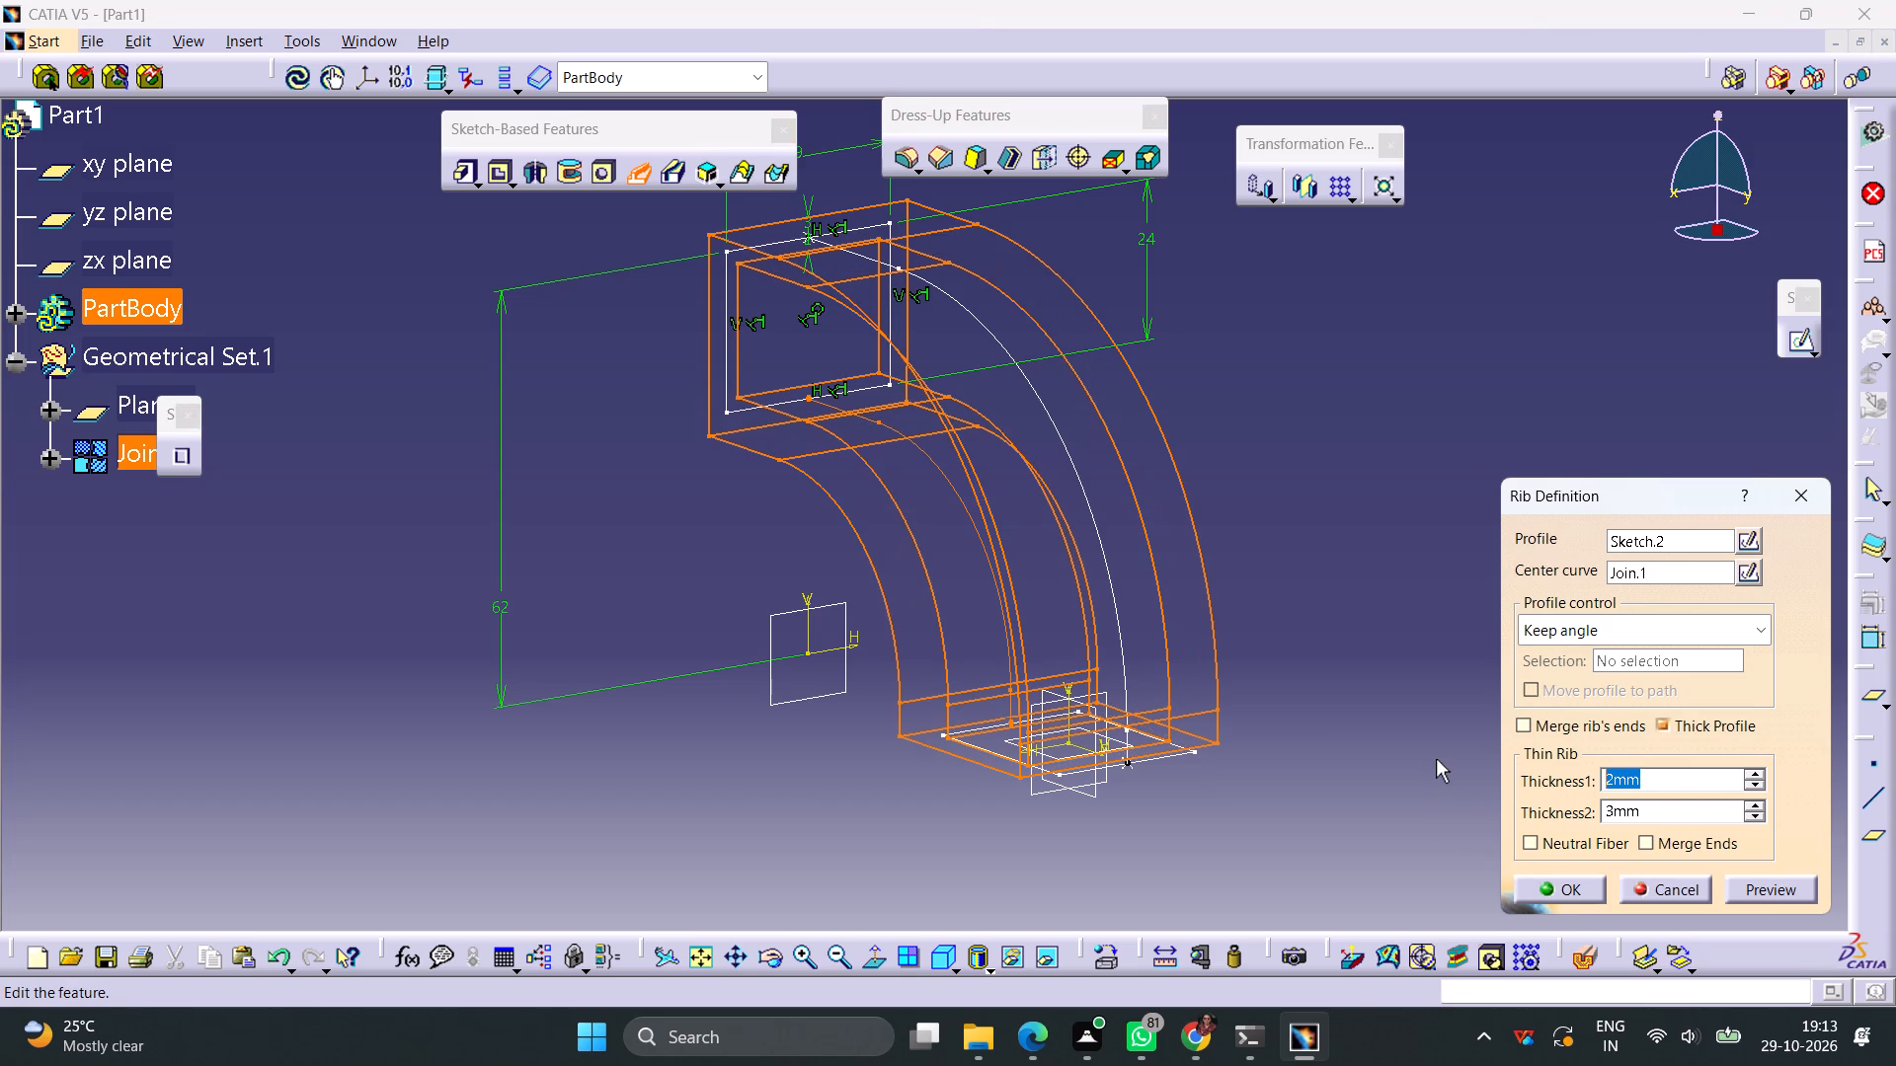
key(0)
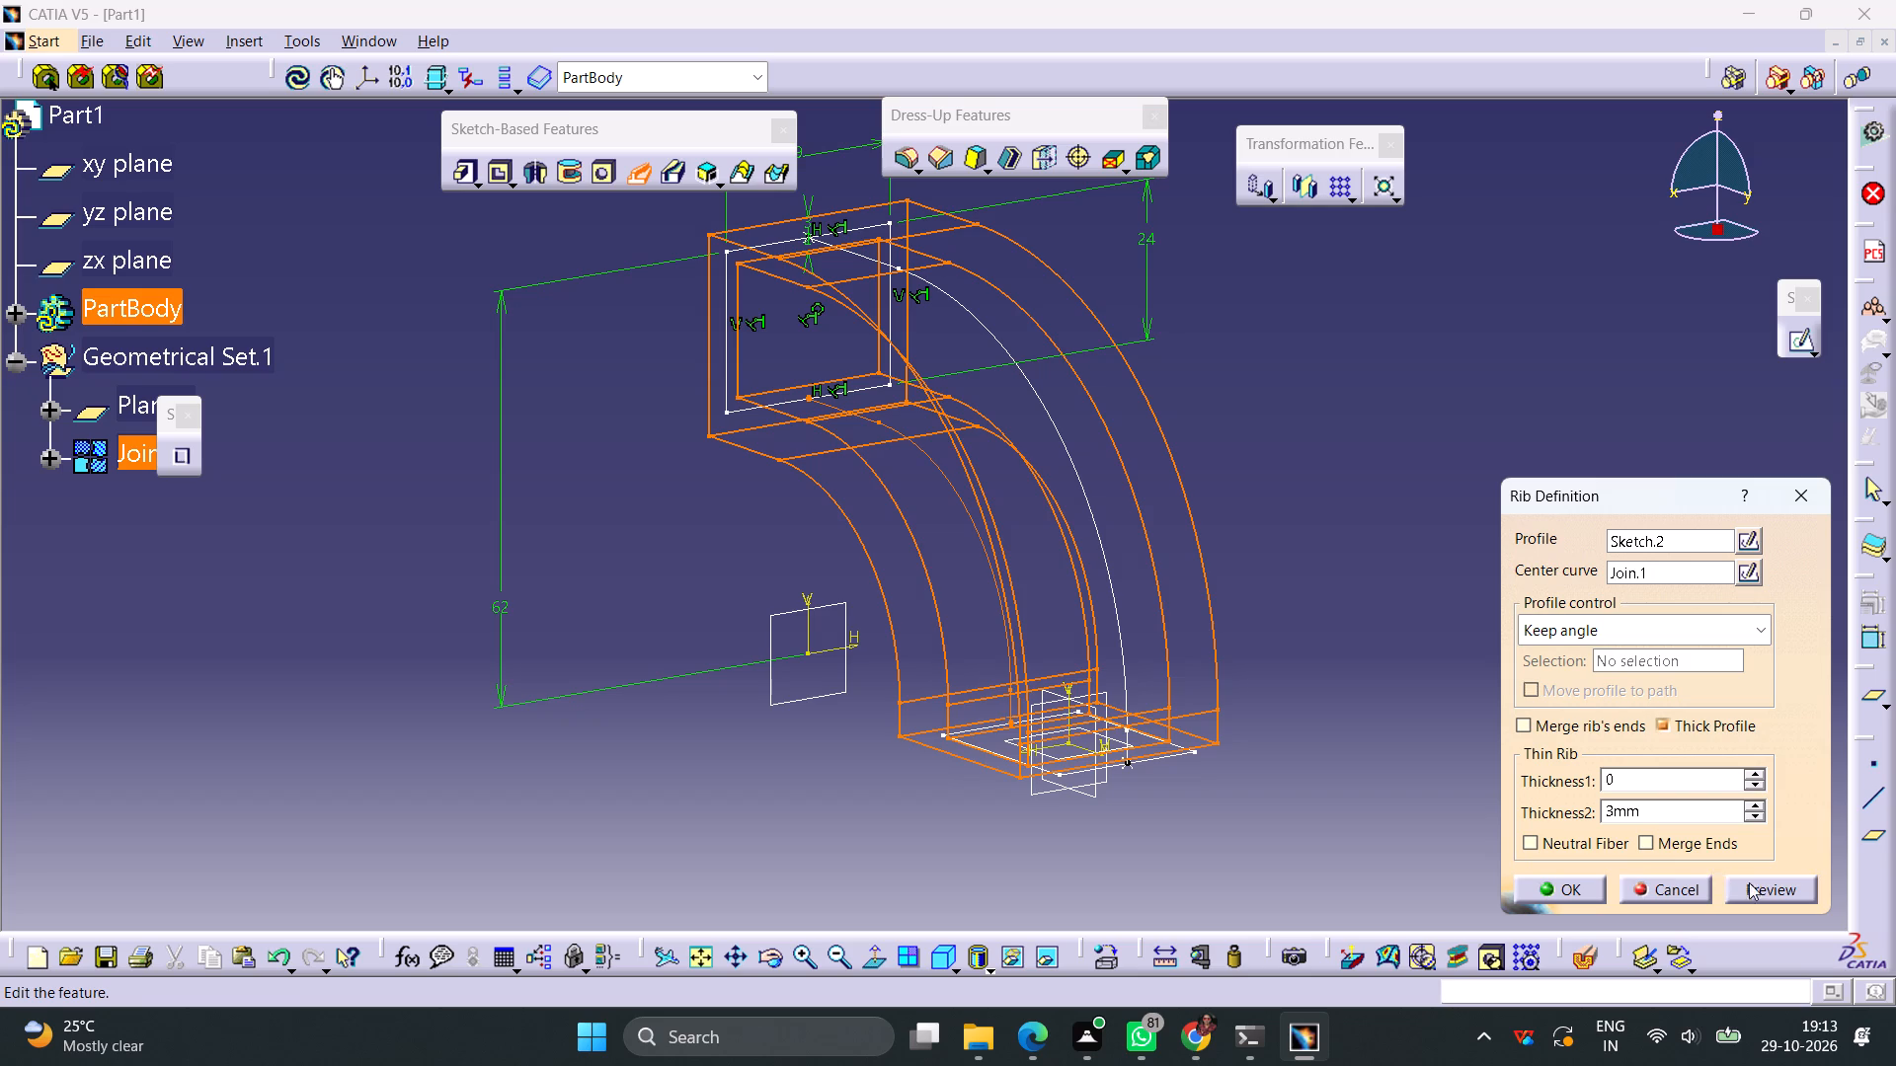
click(1755, 890)
middle_drag(1445, 814, 1095, 550)
right_drag(1440, 813, 1095, 550)
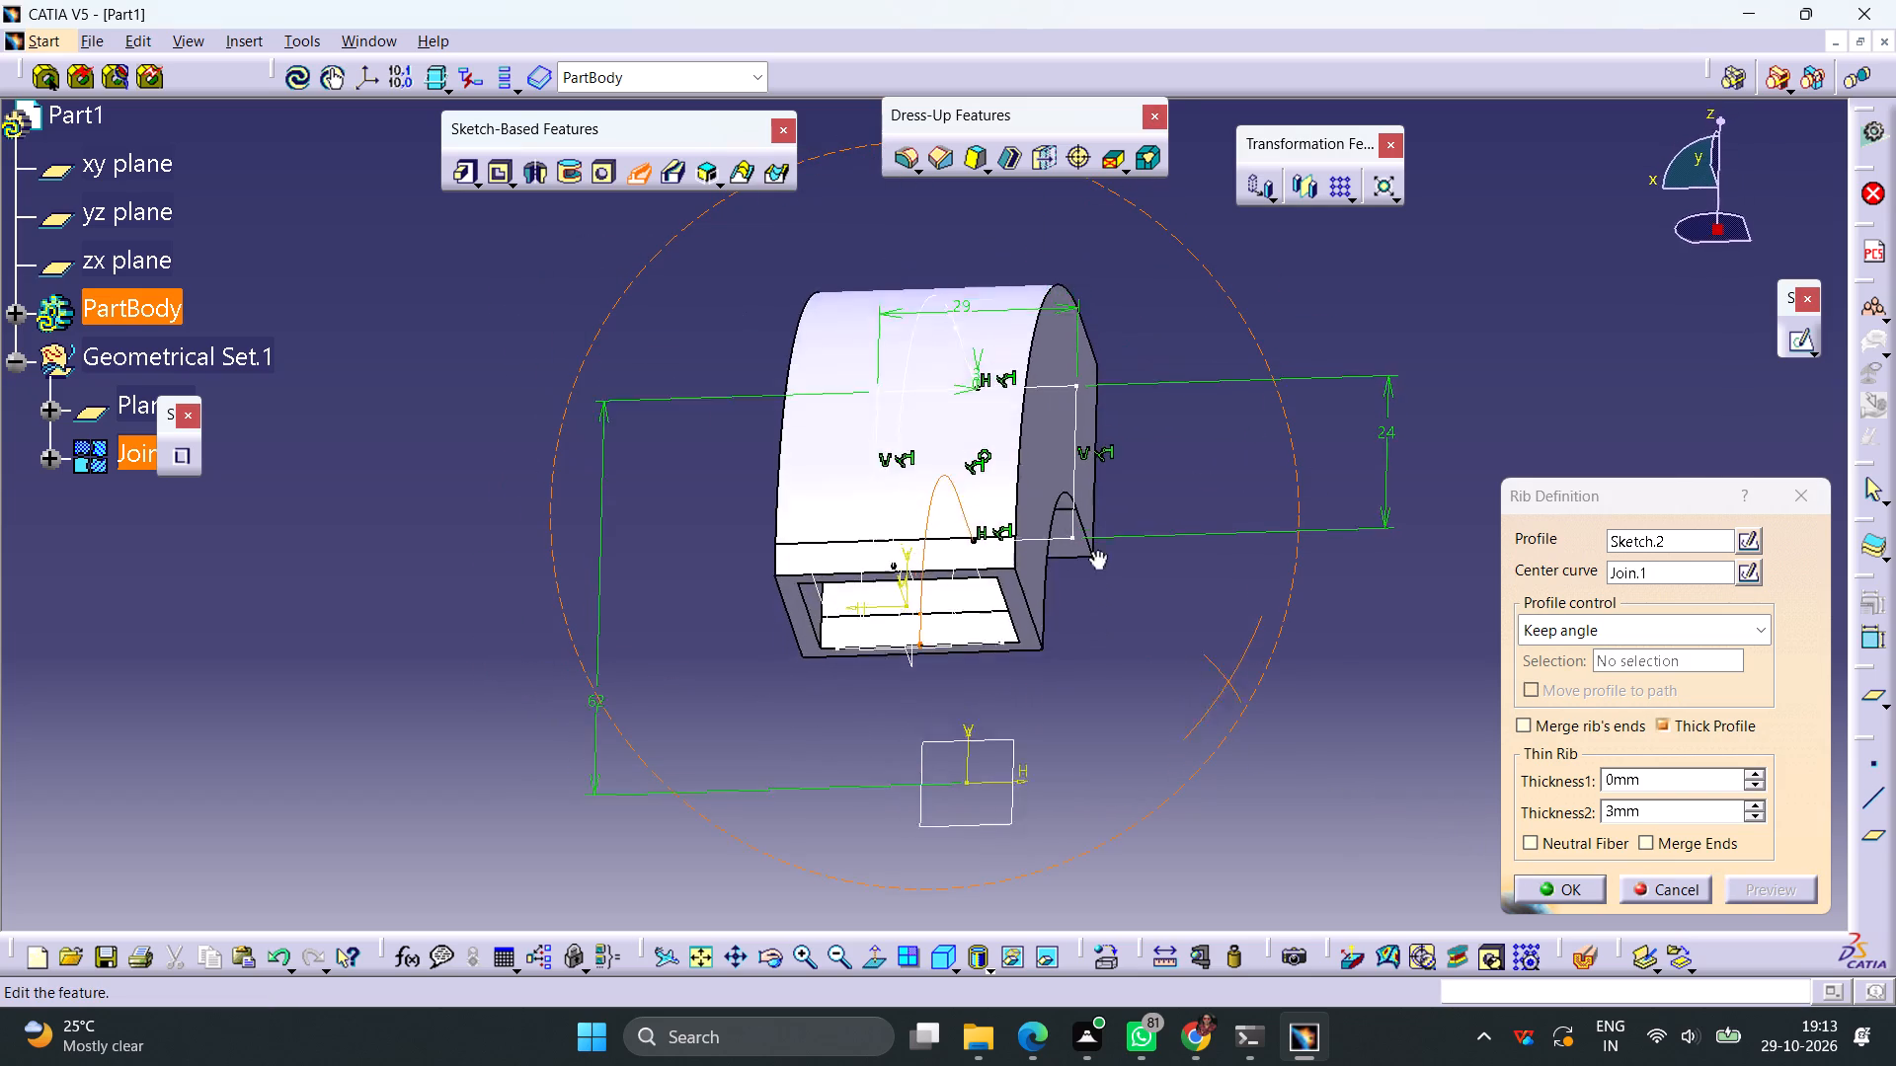
middle_drag(1095, 550, 1367, 710)
right_drag(1095, 550, 1367, 710)
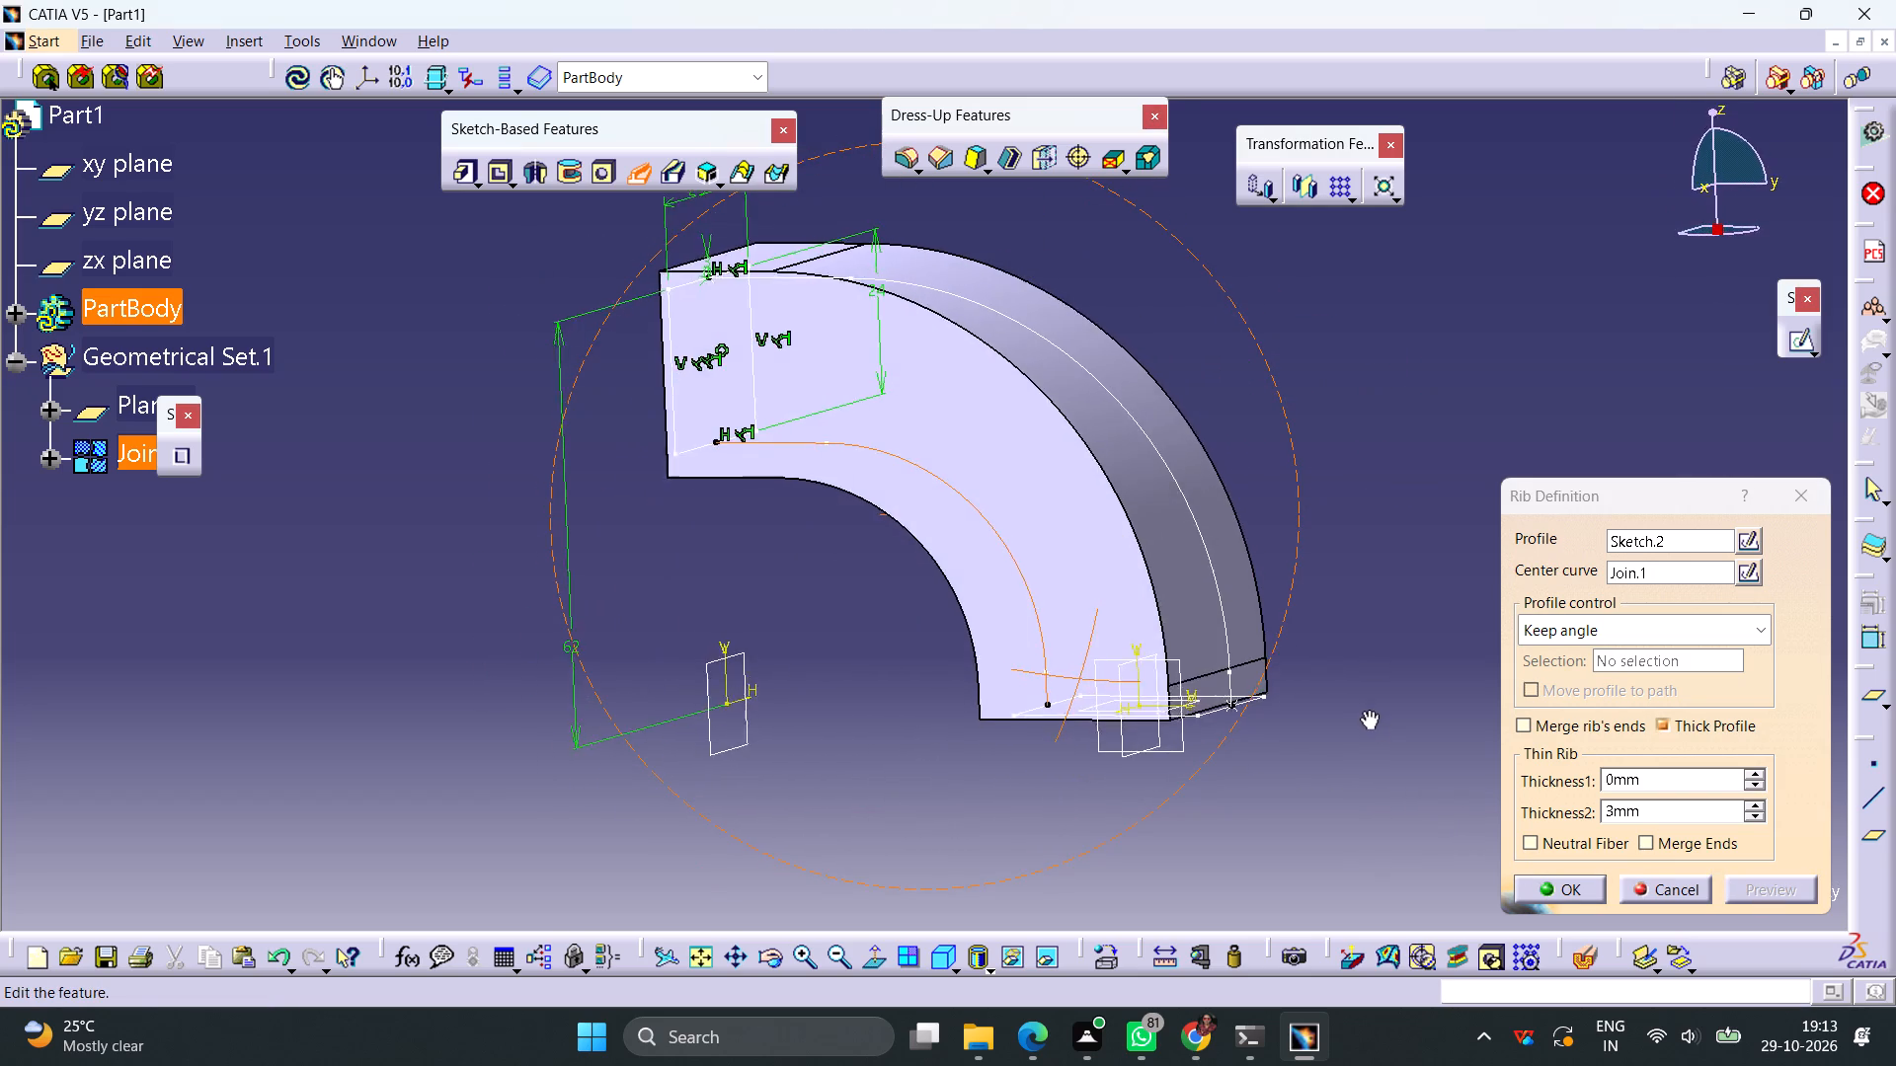
right_drag(1367, 710, 1438, 863)
middle_drag(1367, 710, 1438, 861)
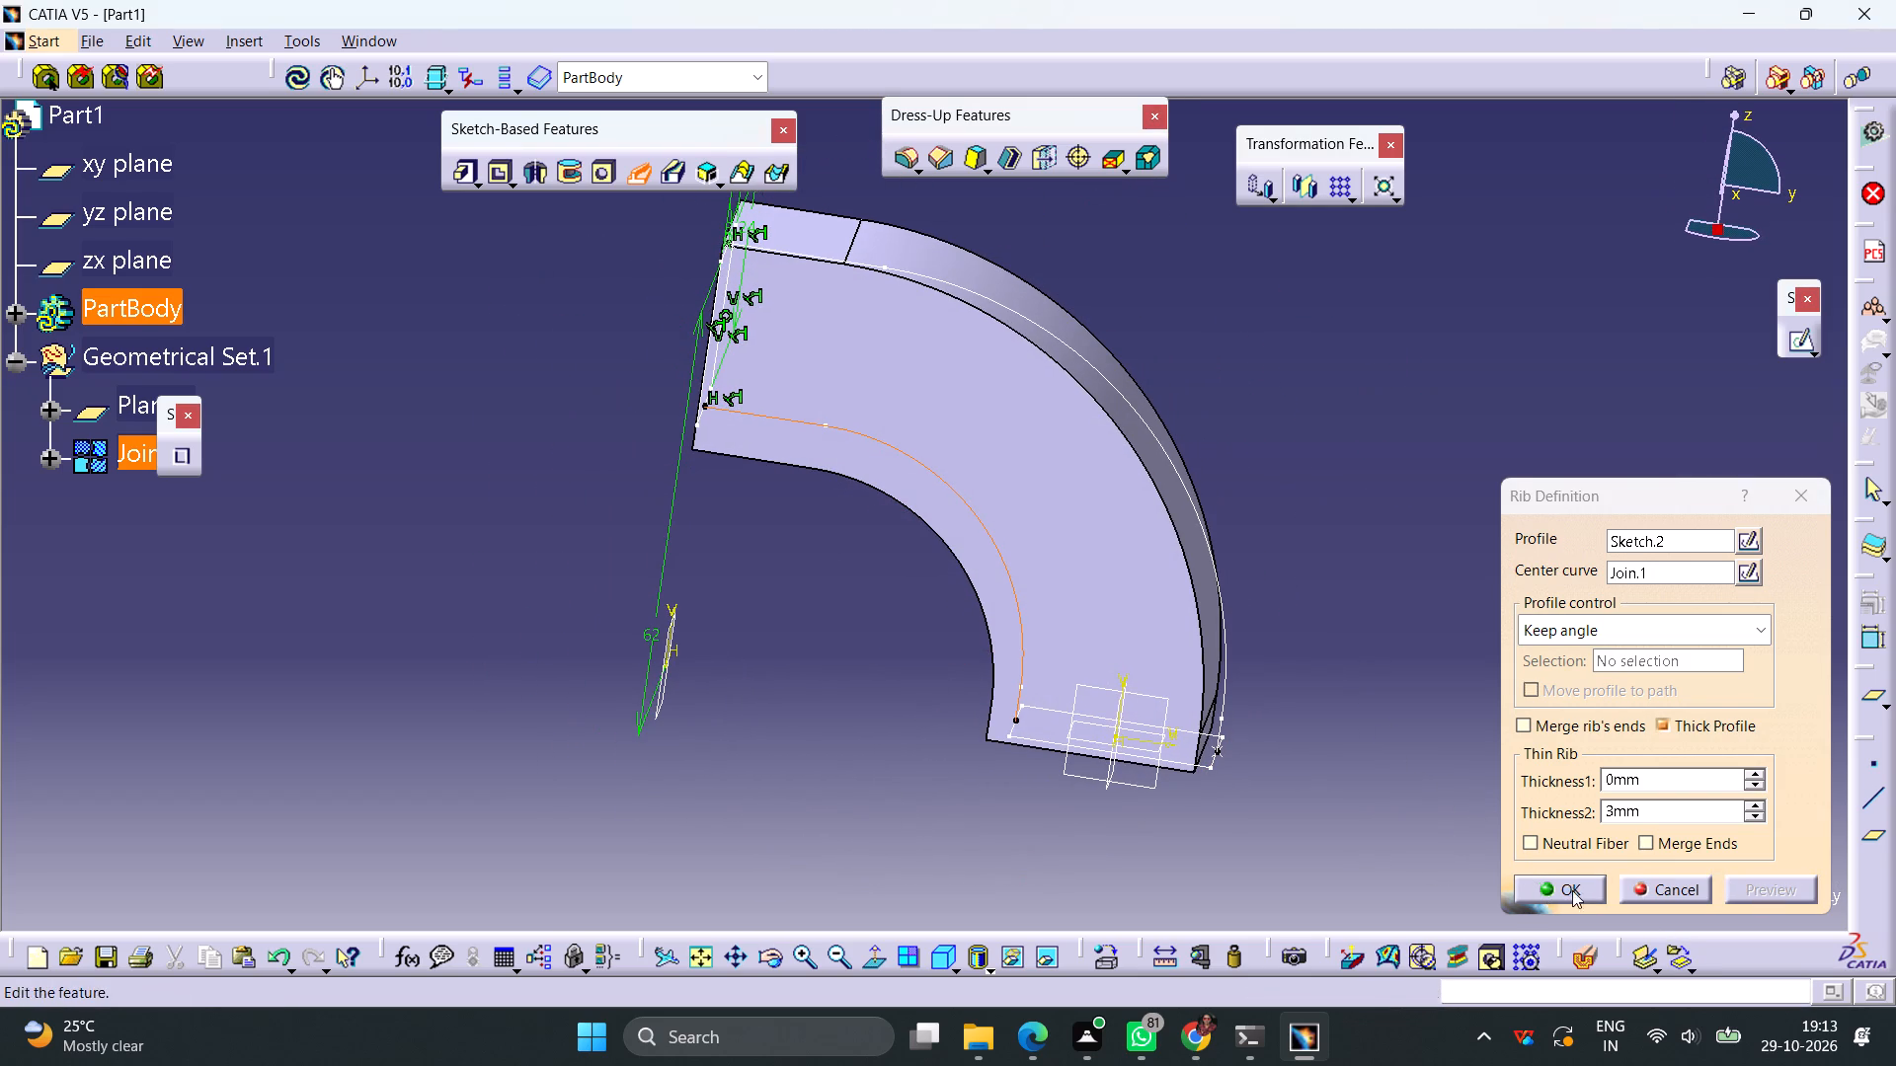
click(1572, 889)
click(1404, 615)
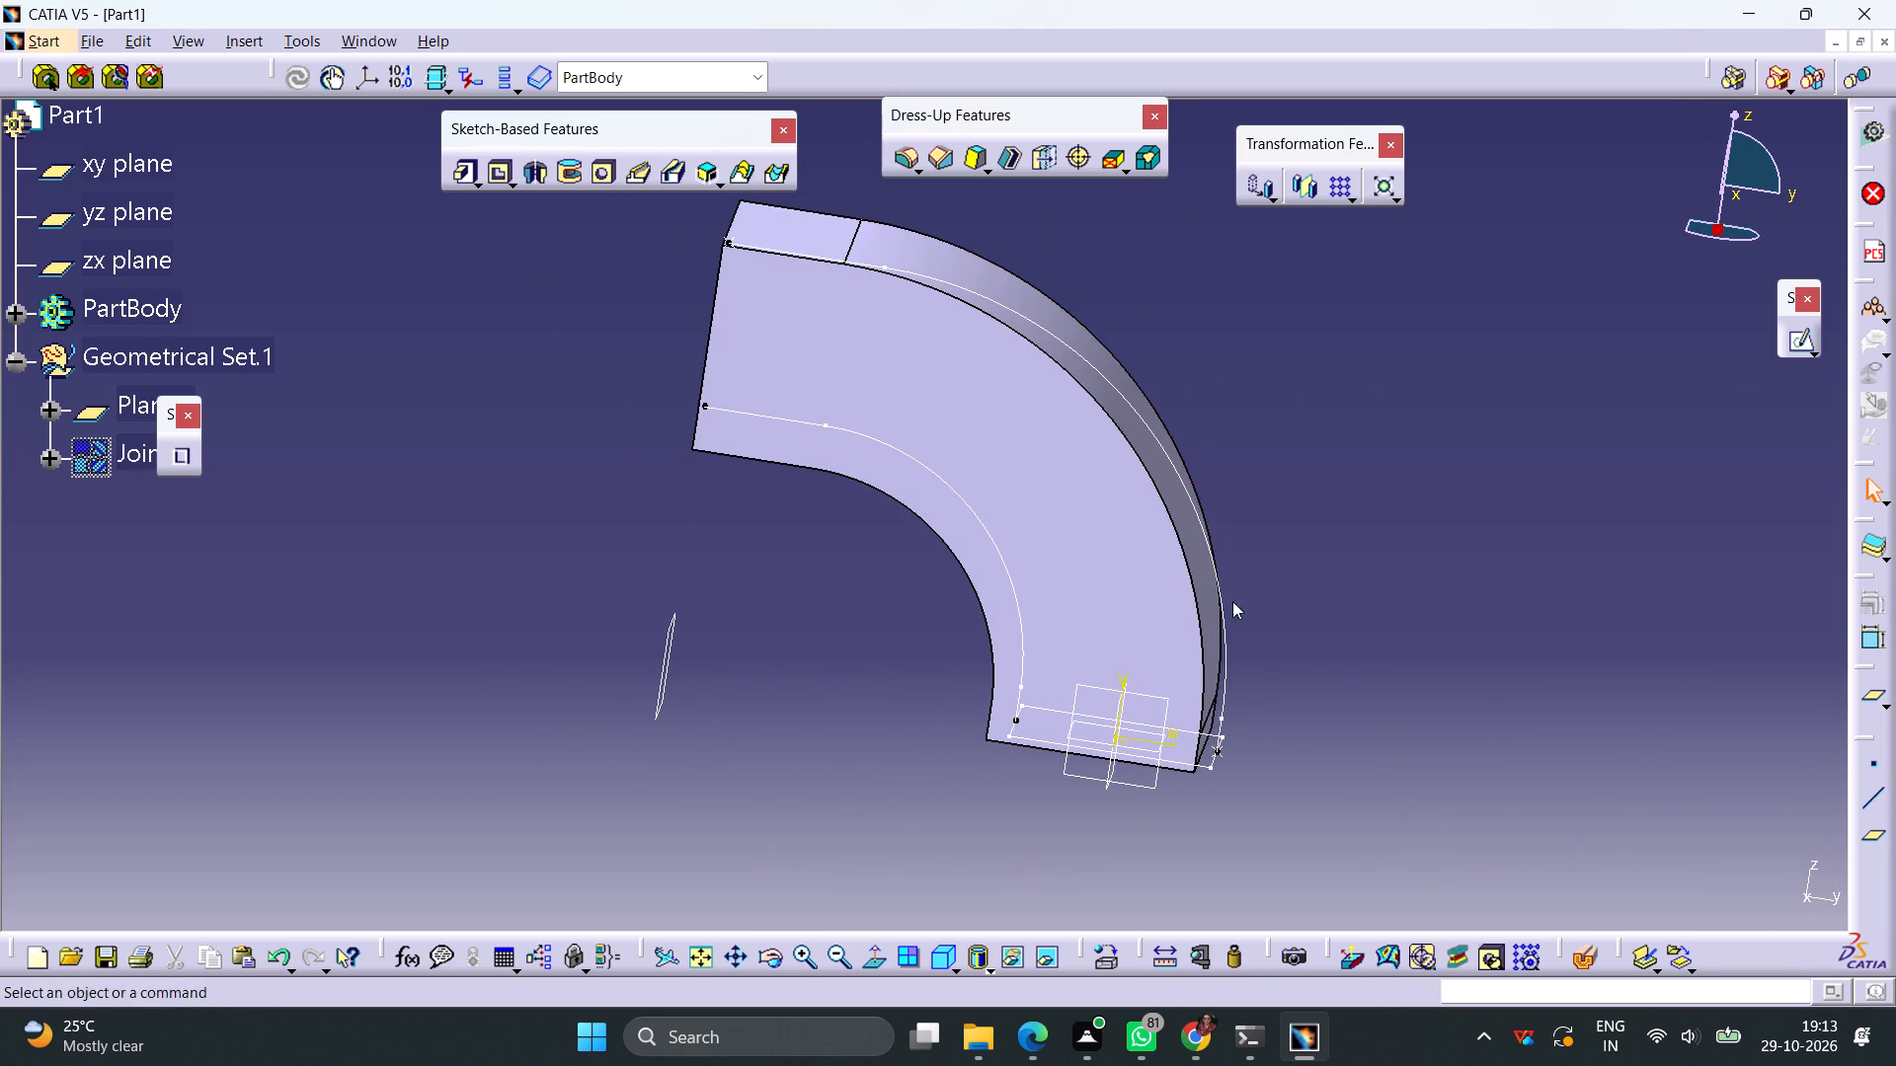
Hide the outer guide curve sketch.
right_click(1225, 695)
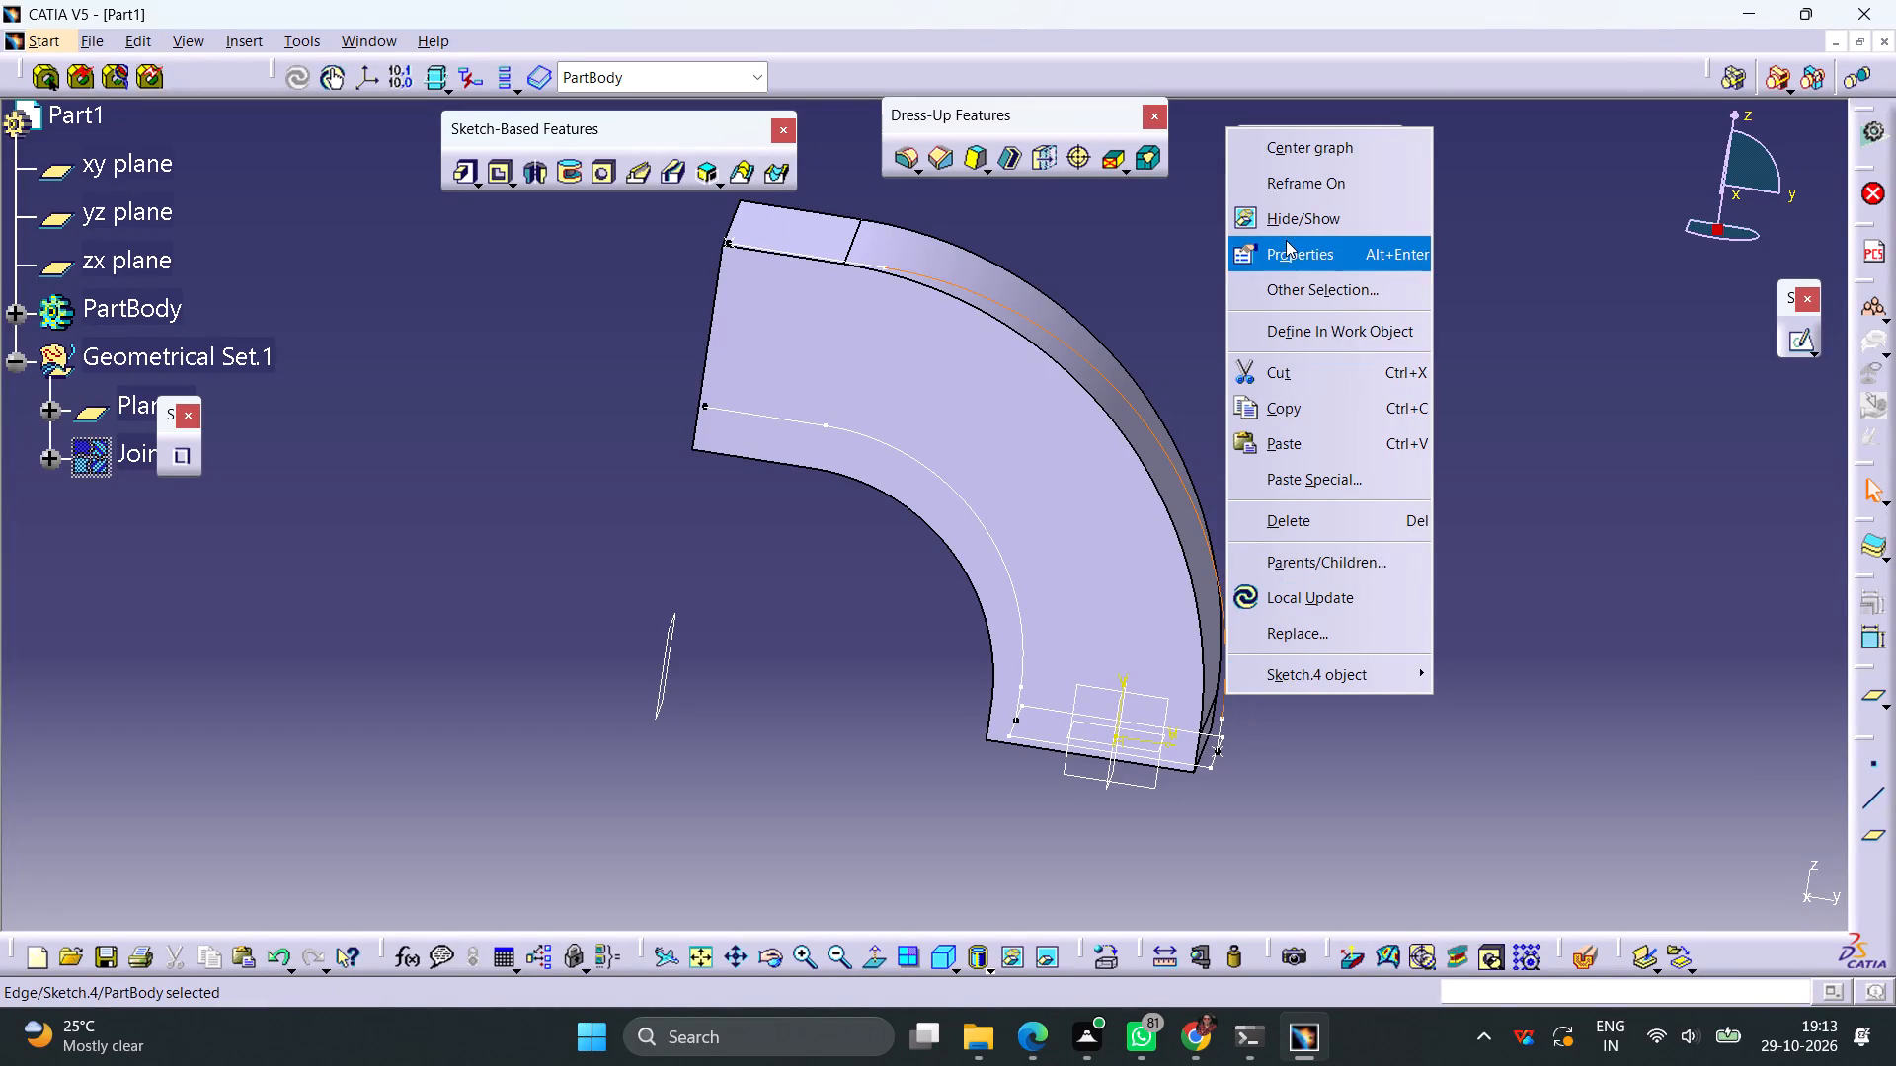
click(1286, 224)
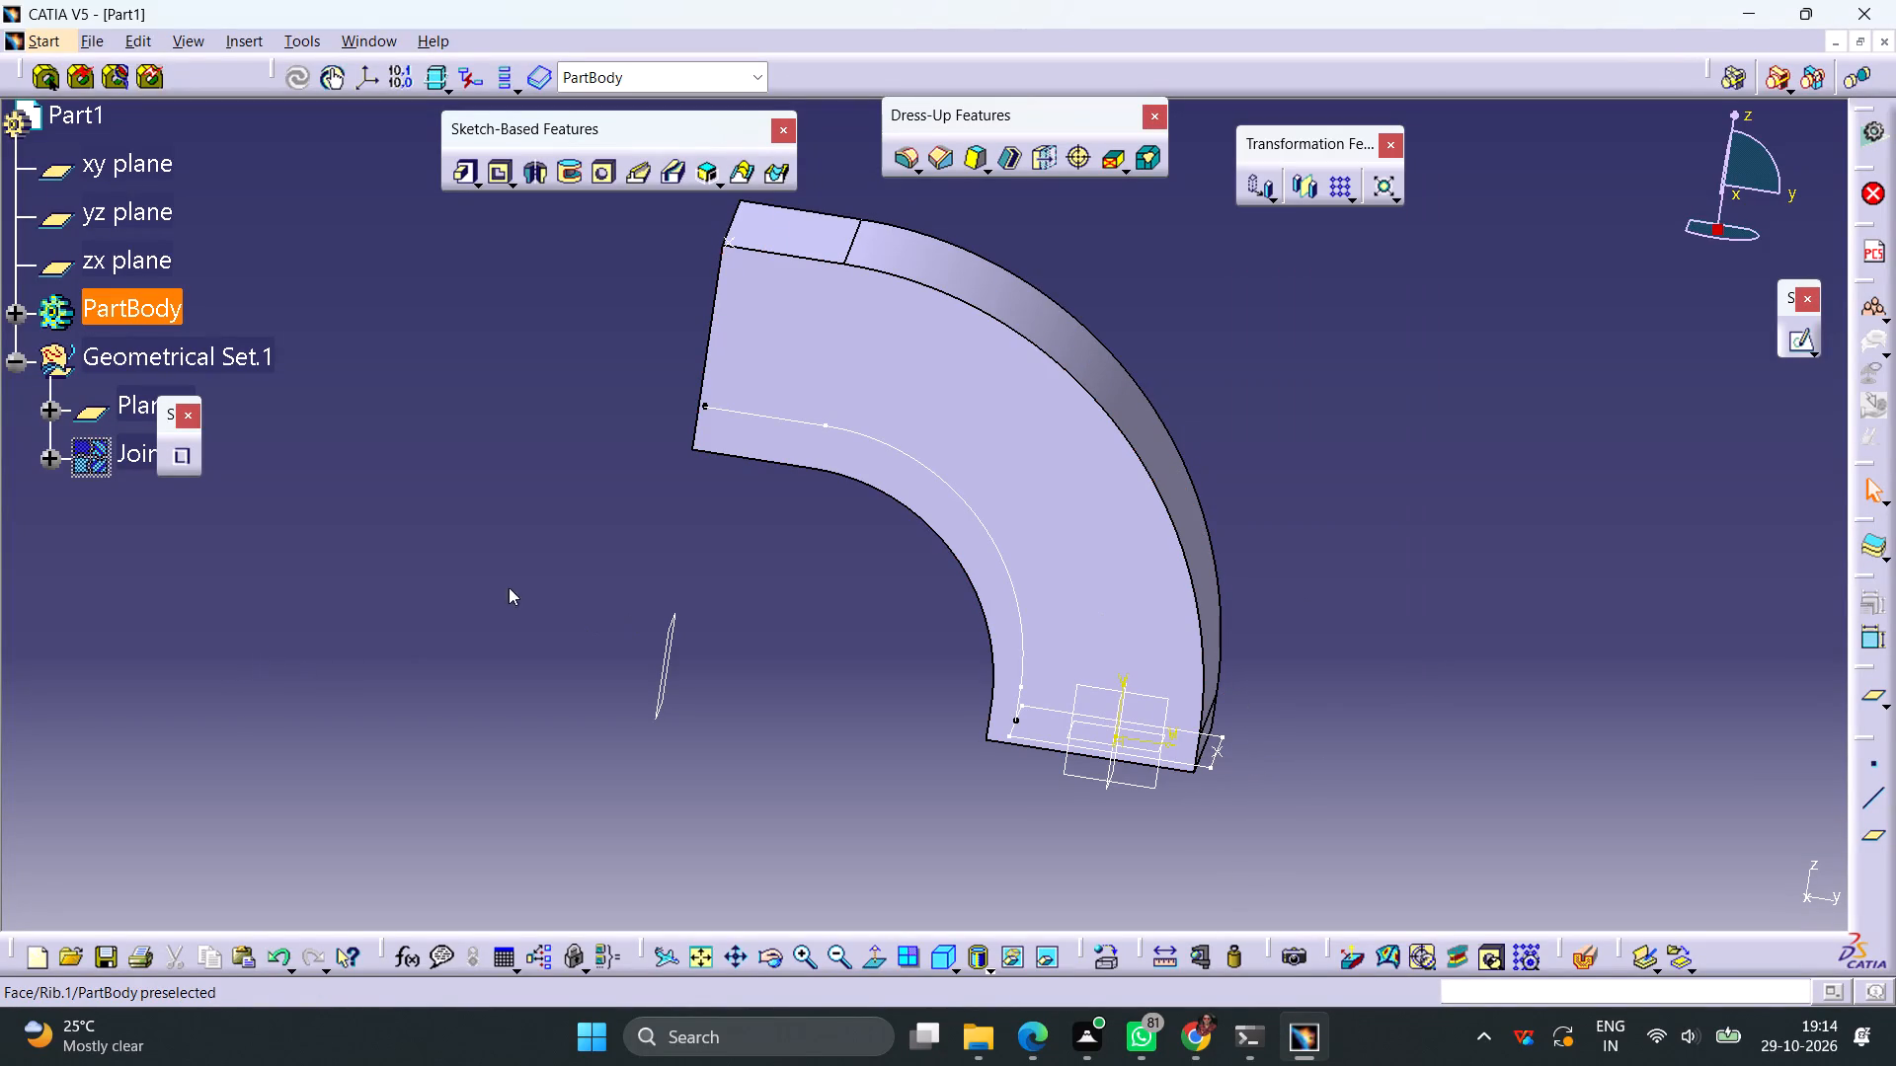
Sketch a centered rectangle about 51 by 44 mm around the opening on the rib's upper end face.
middle_drag(568, 365, 1165, 517)
right_drag(568, 365, 1165, 517)
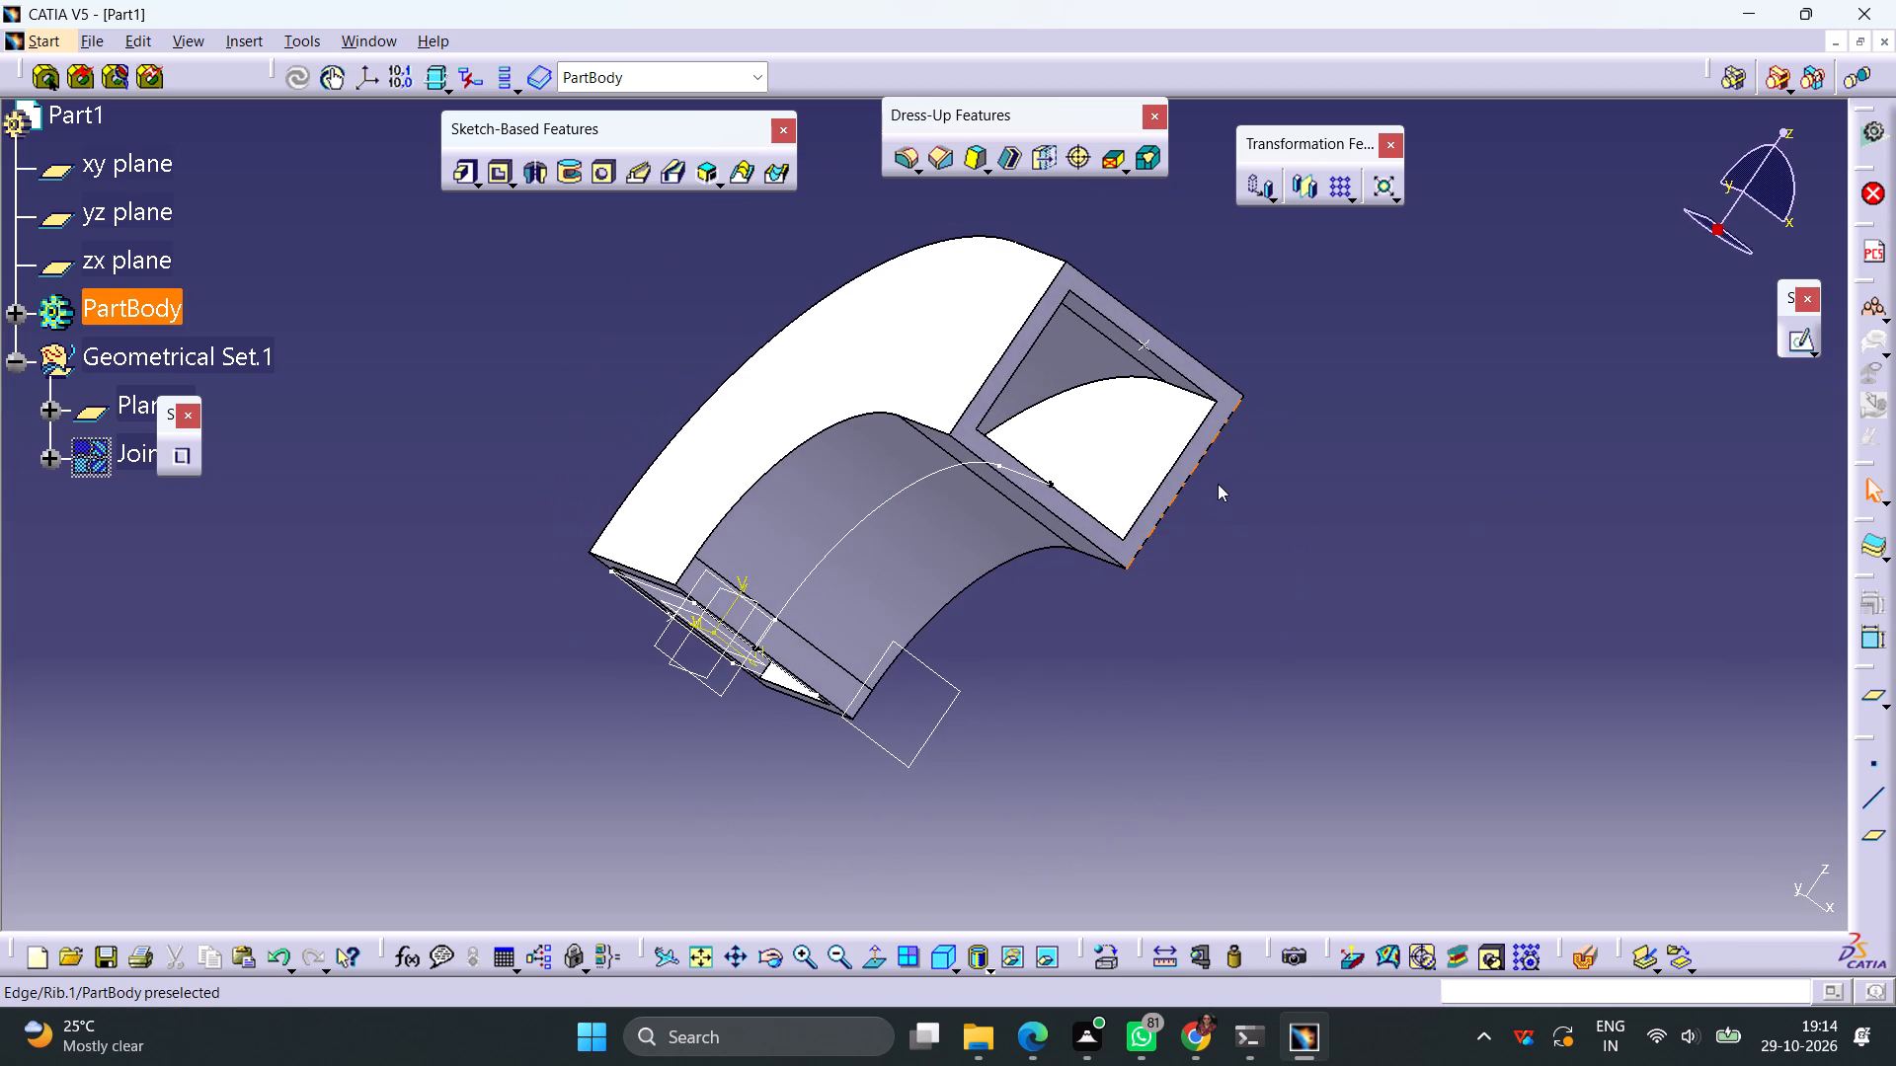
click(1207, 439)
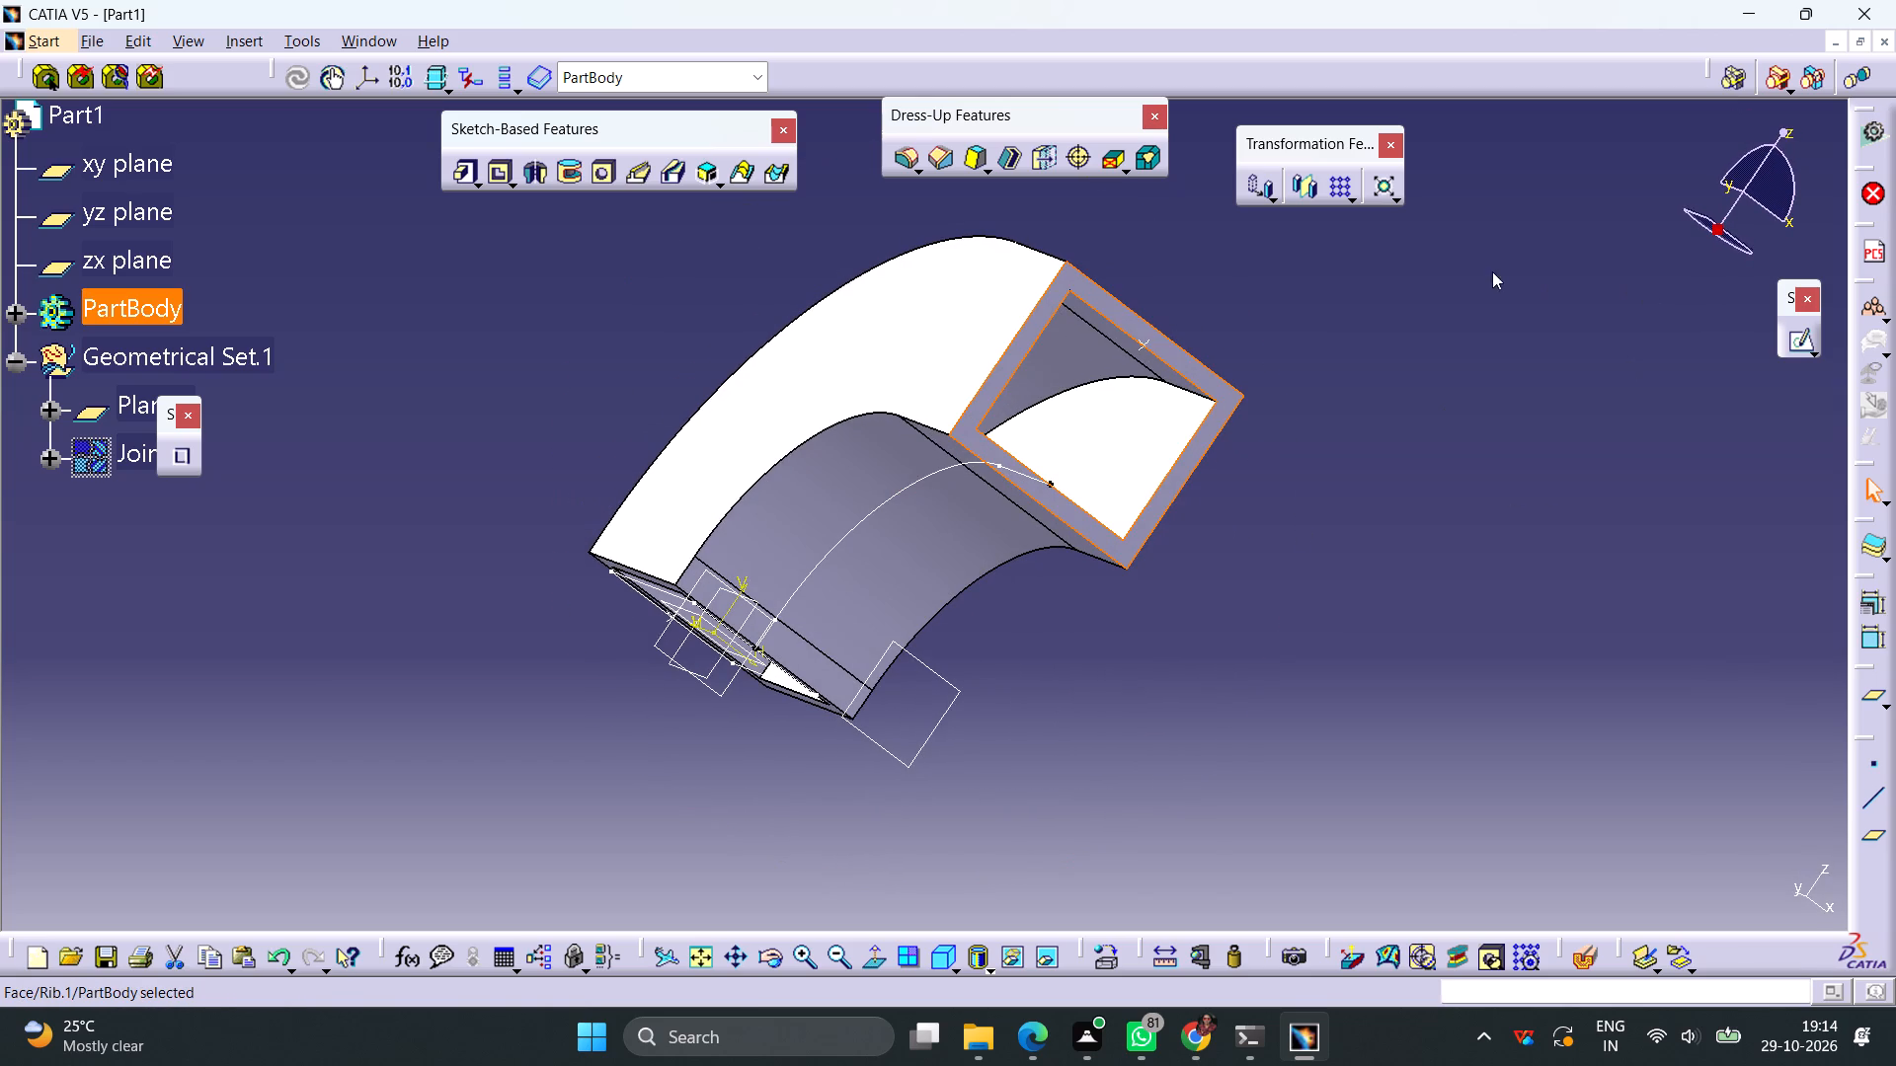
click(1793, 339)
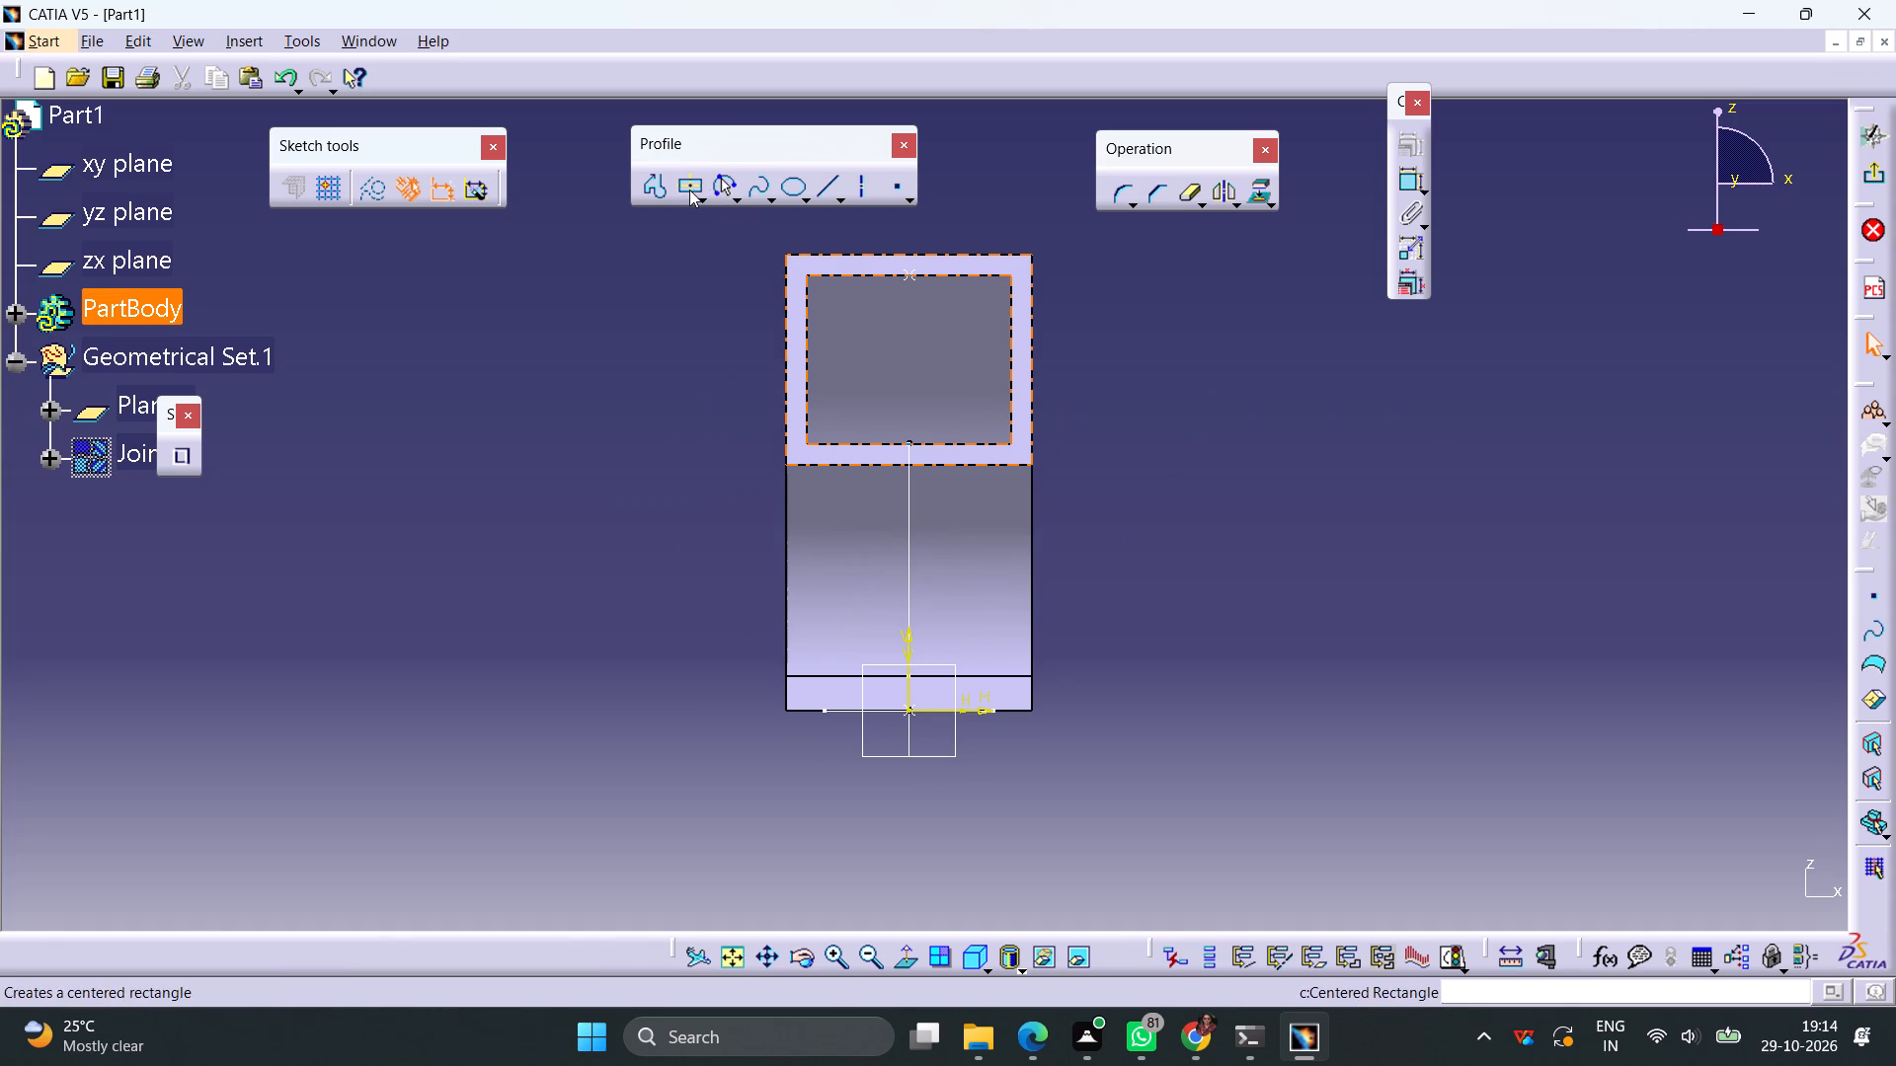
click(688, 189)
middle_drag(1227, 466, 1233, 550)
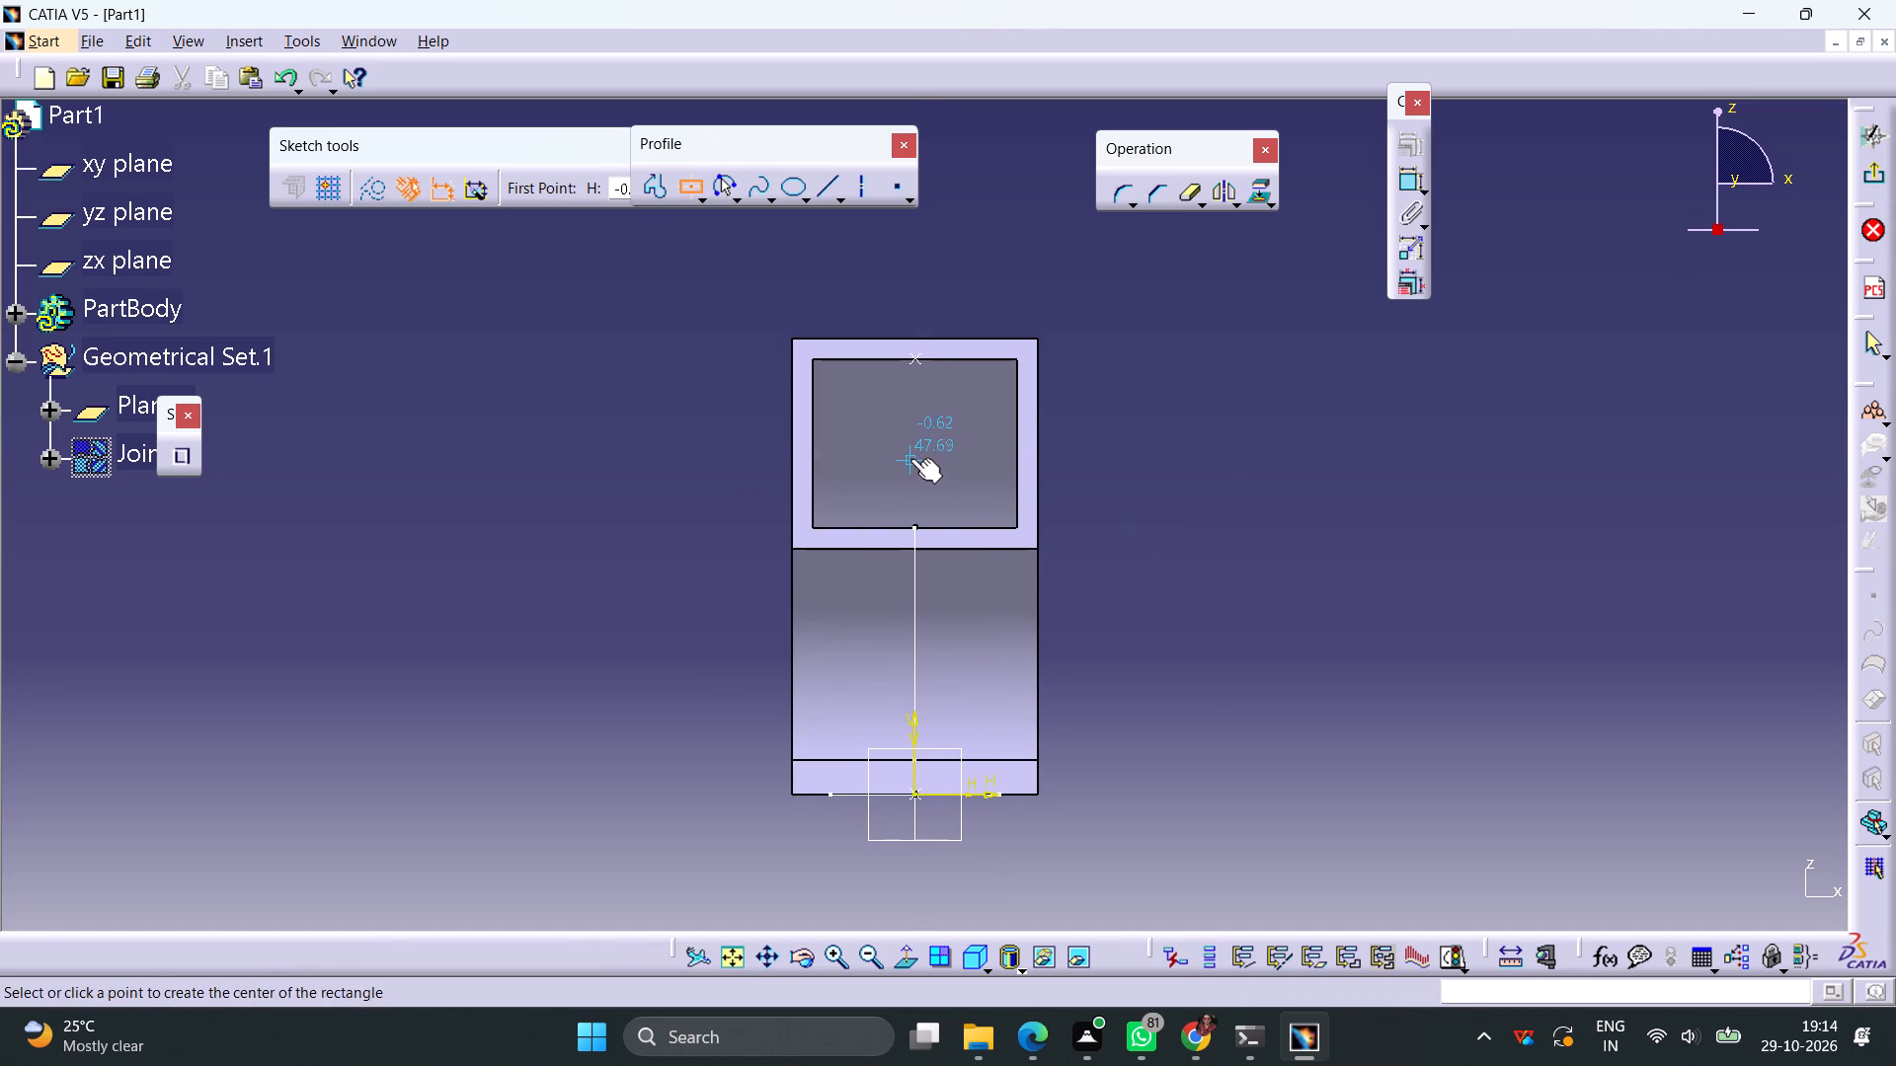
click(912, 438)
click(1092, 284)
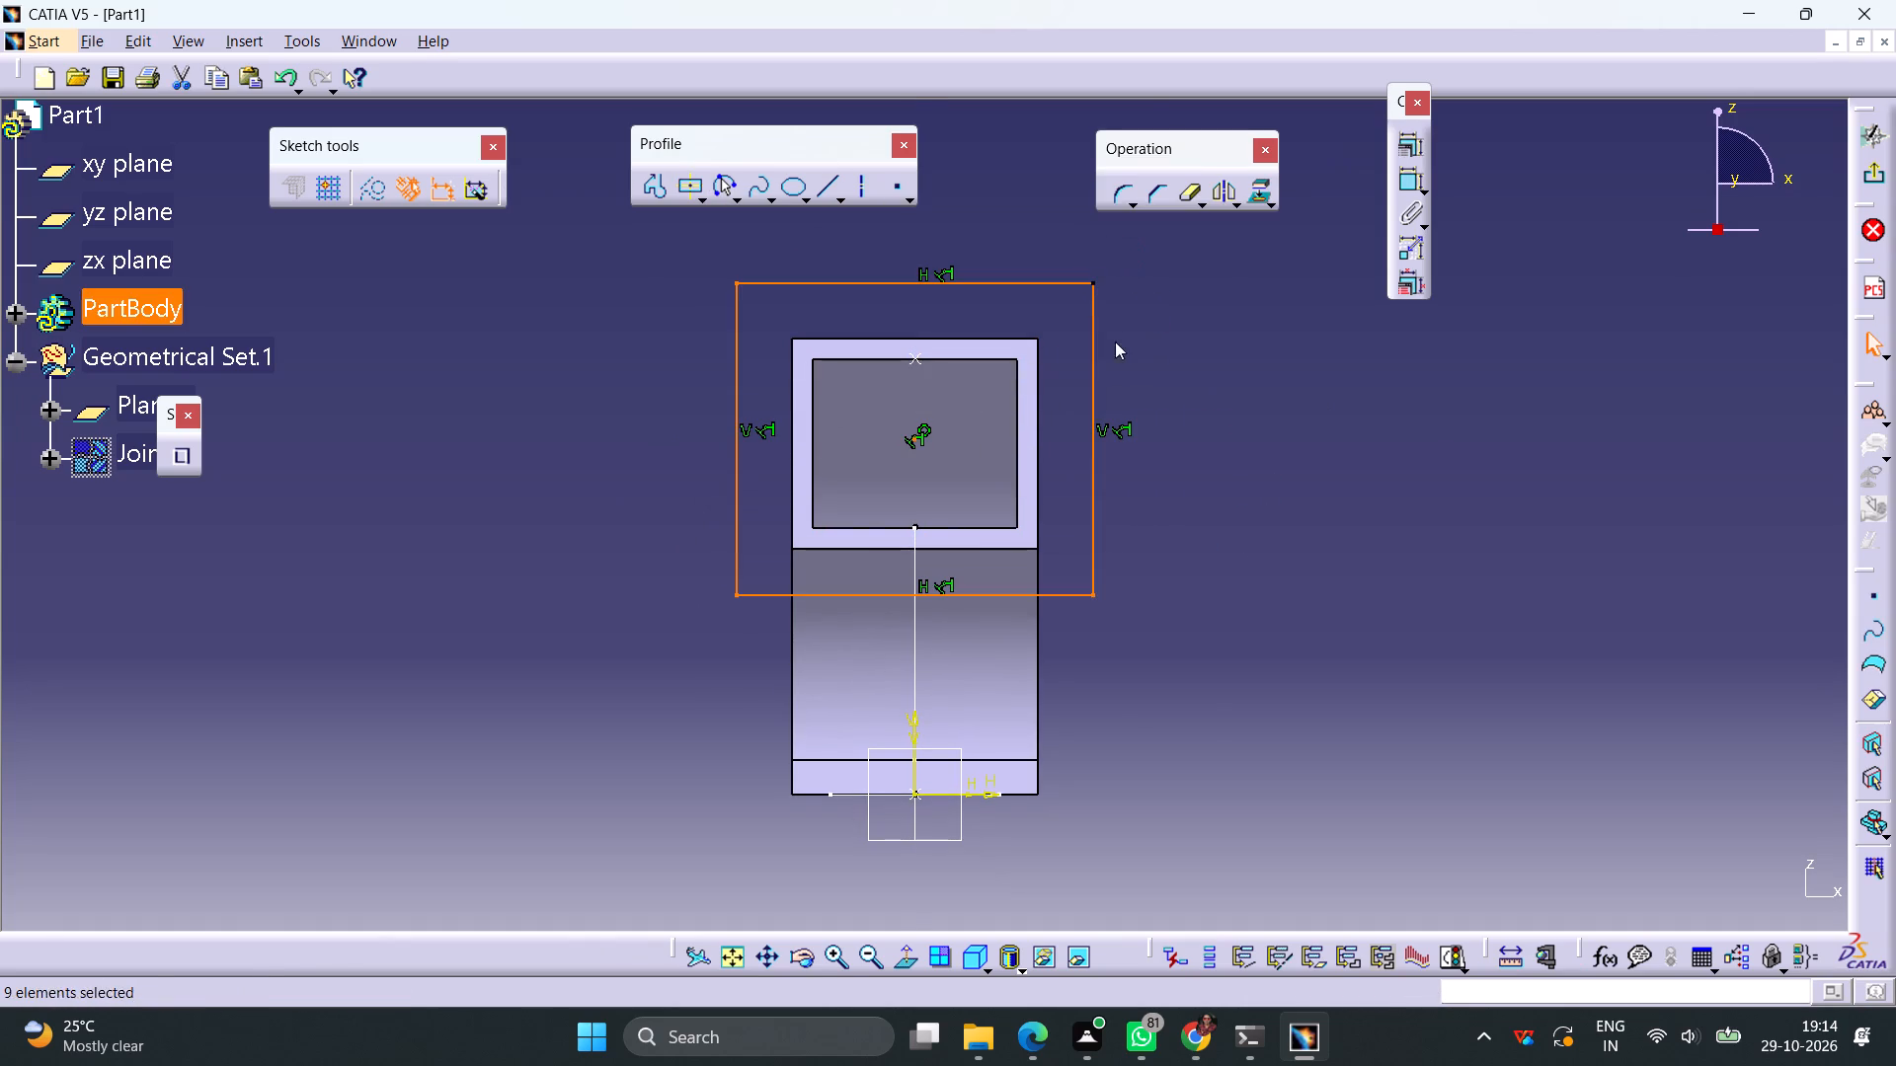
click(1261, 442)
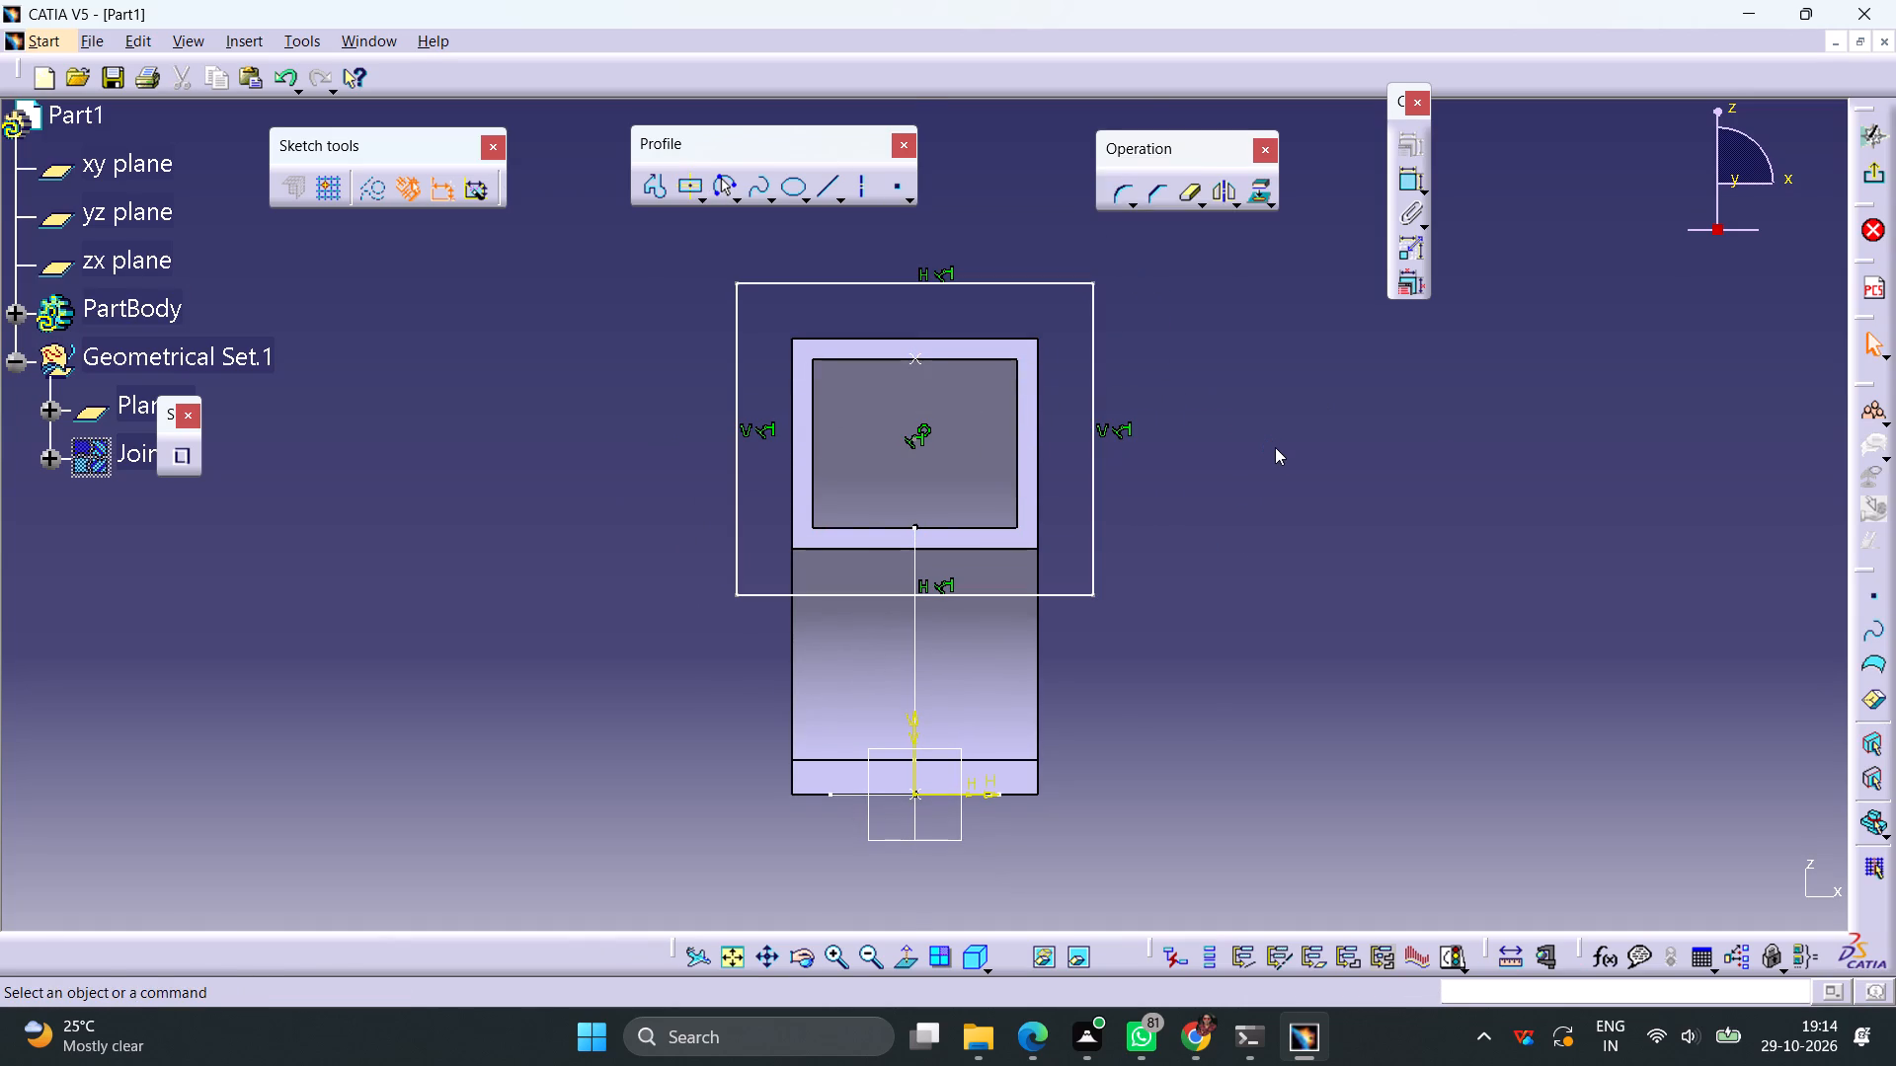
click(1304, 484)
Dimension the new rectangle's width and set it to 55 mm.
click(1406, 175)
click(1014, 278)
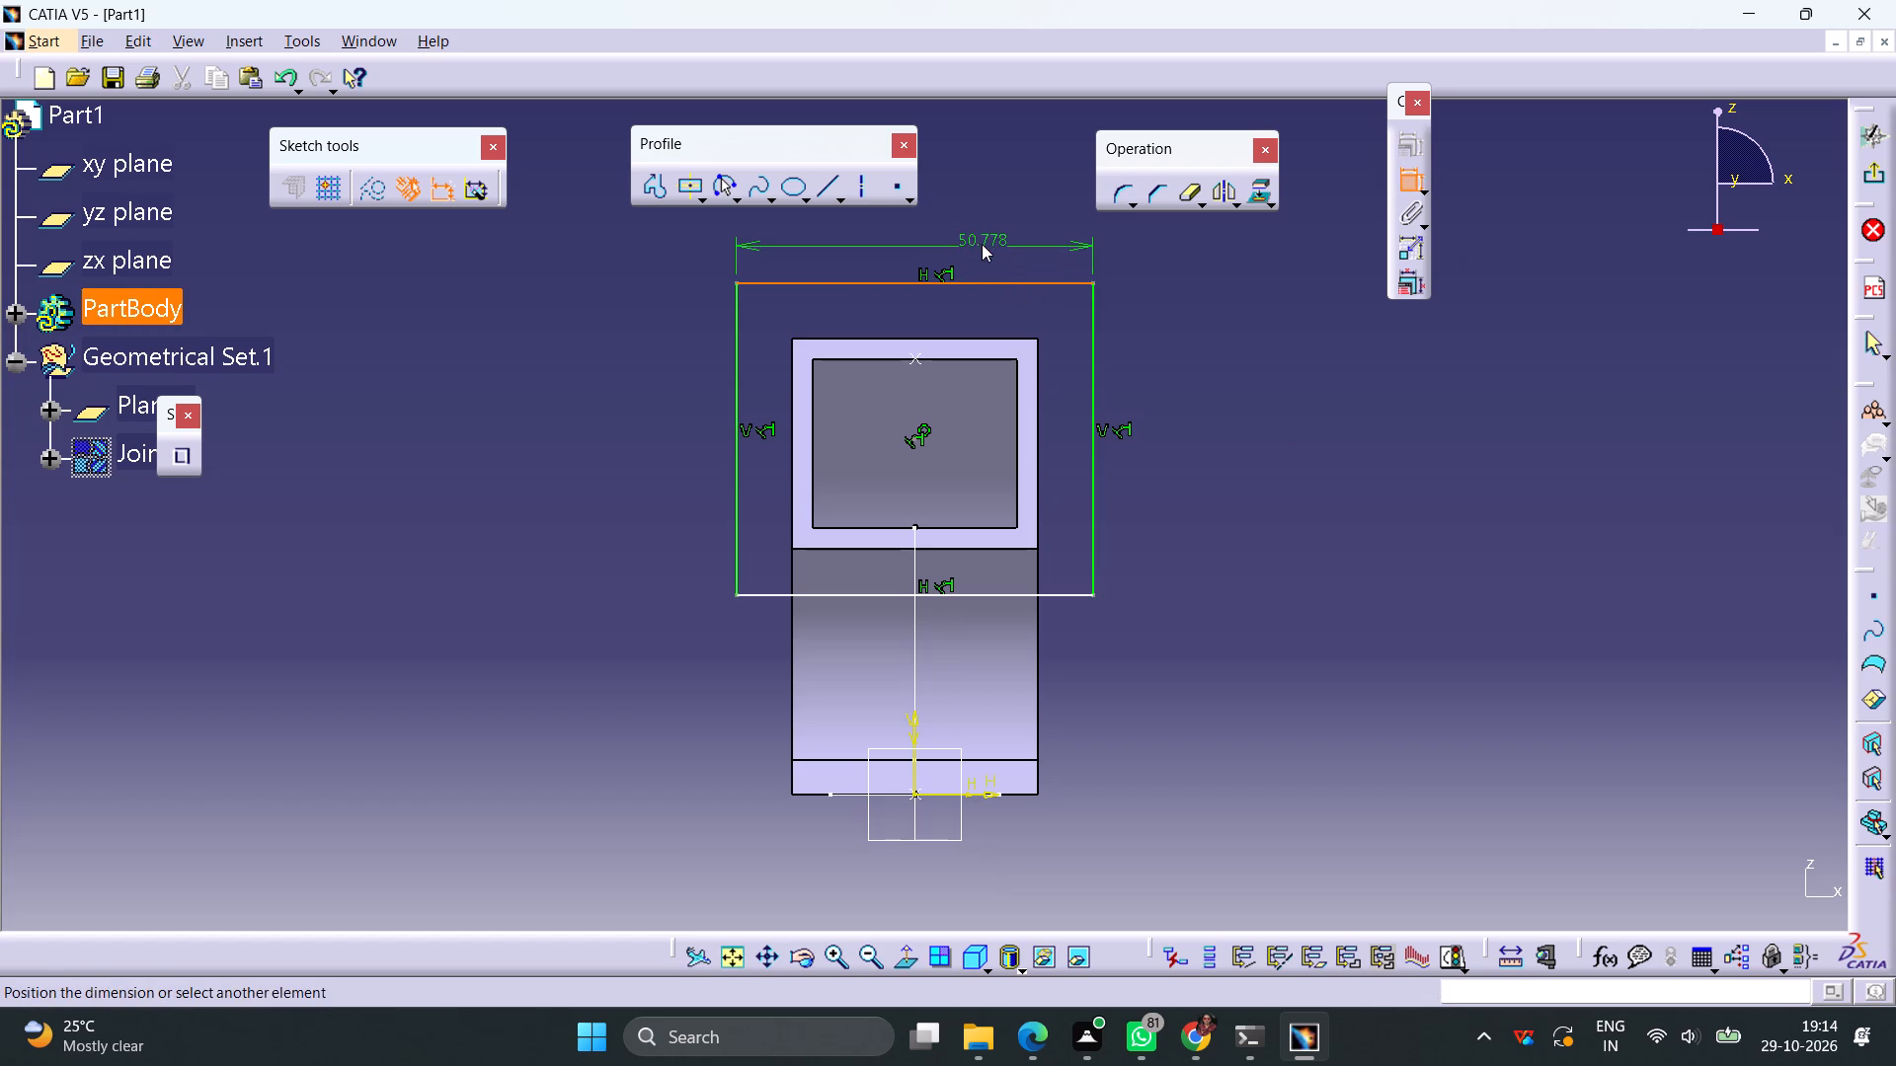
click(982, 244)
double_click(983, 240)
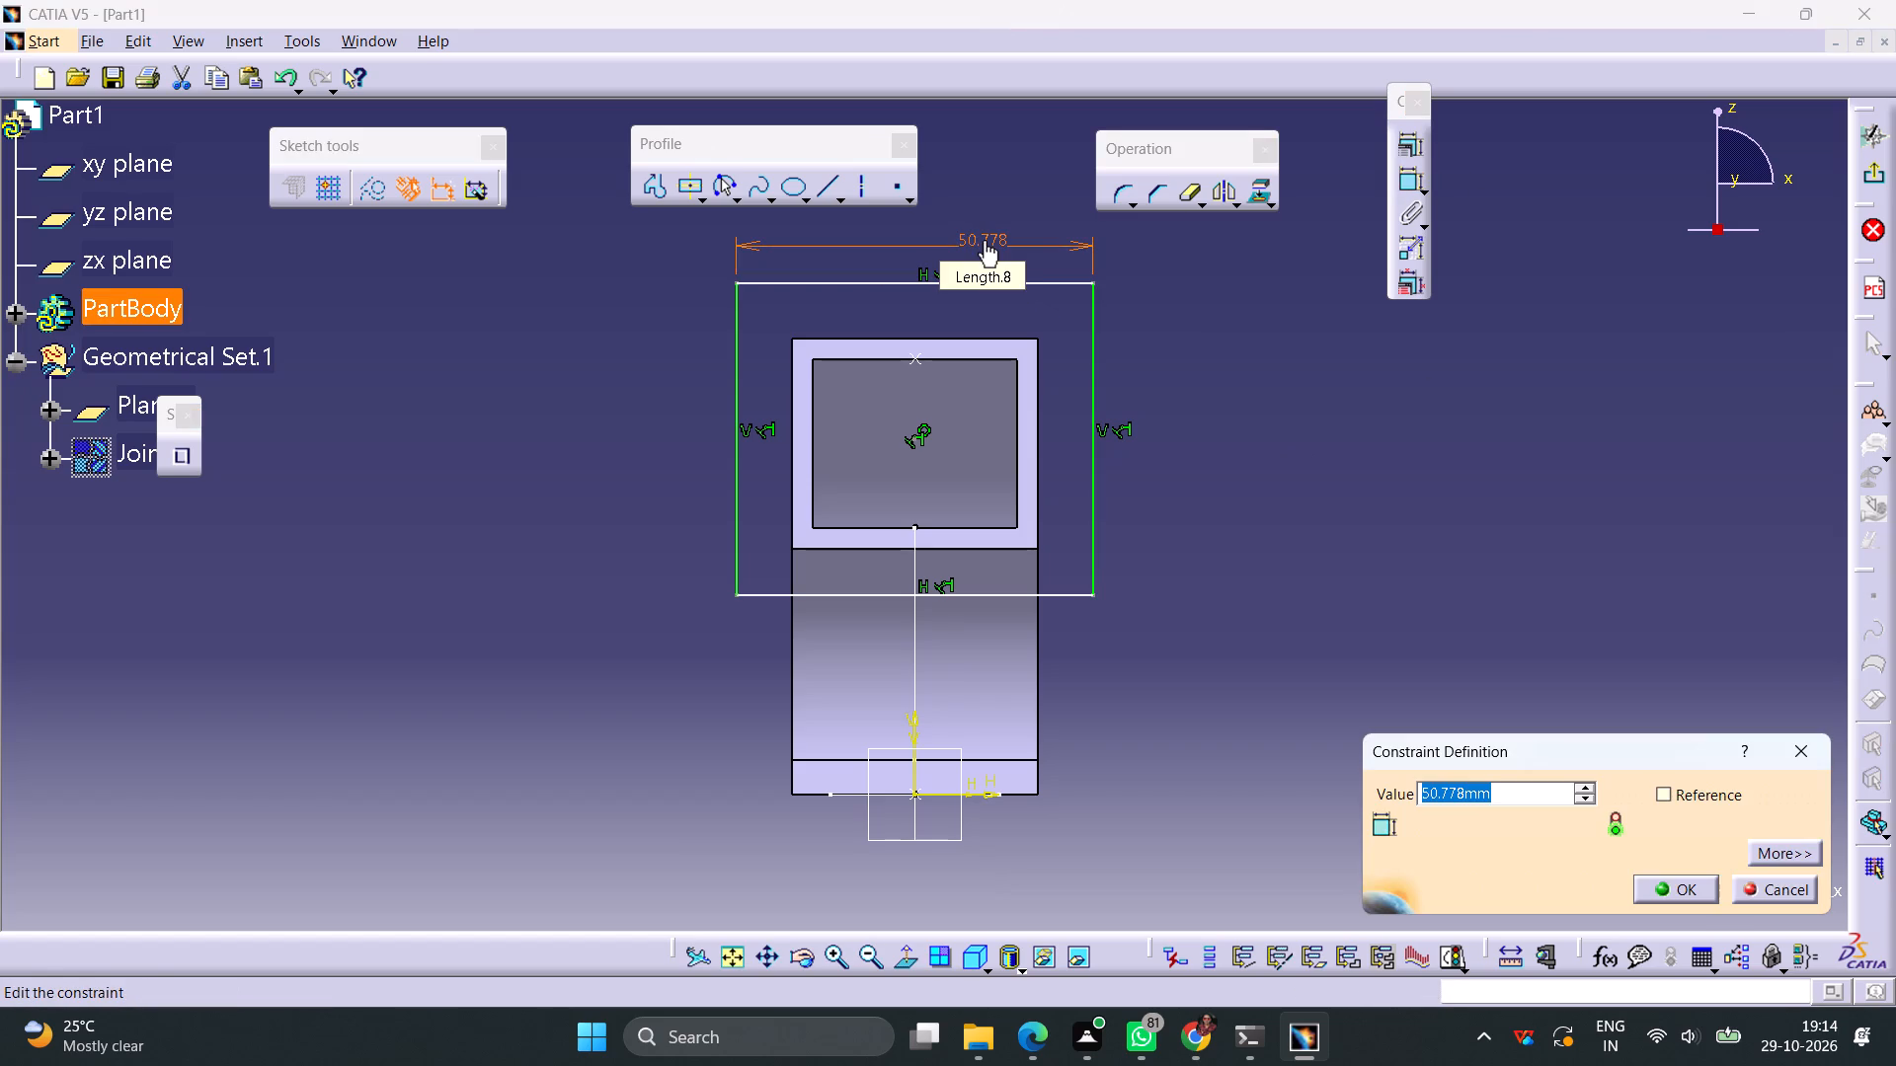
text(55)
key(Return)
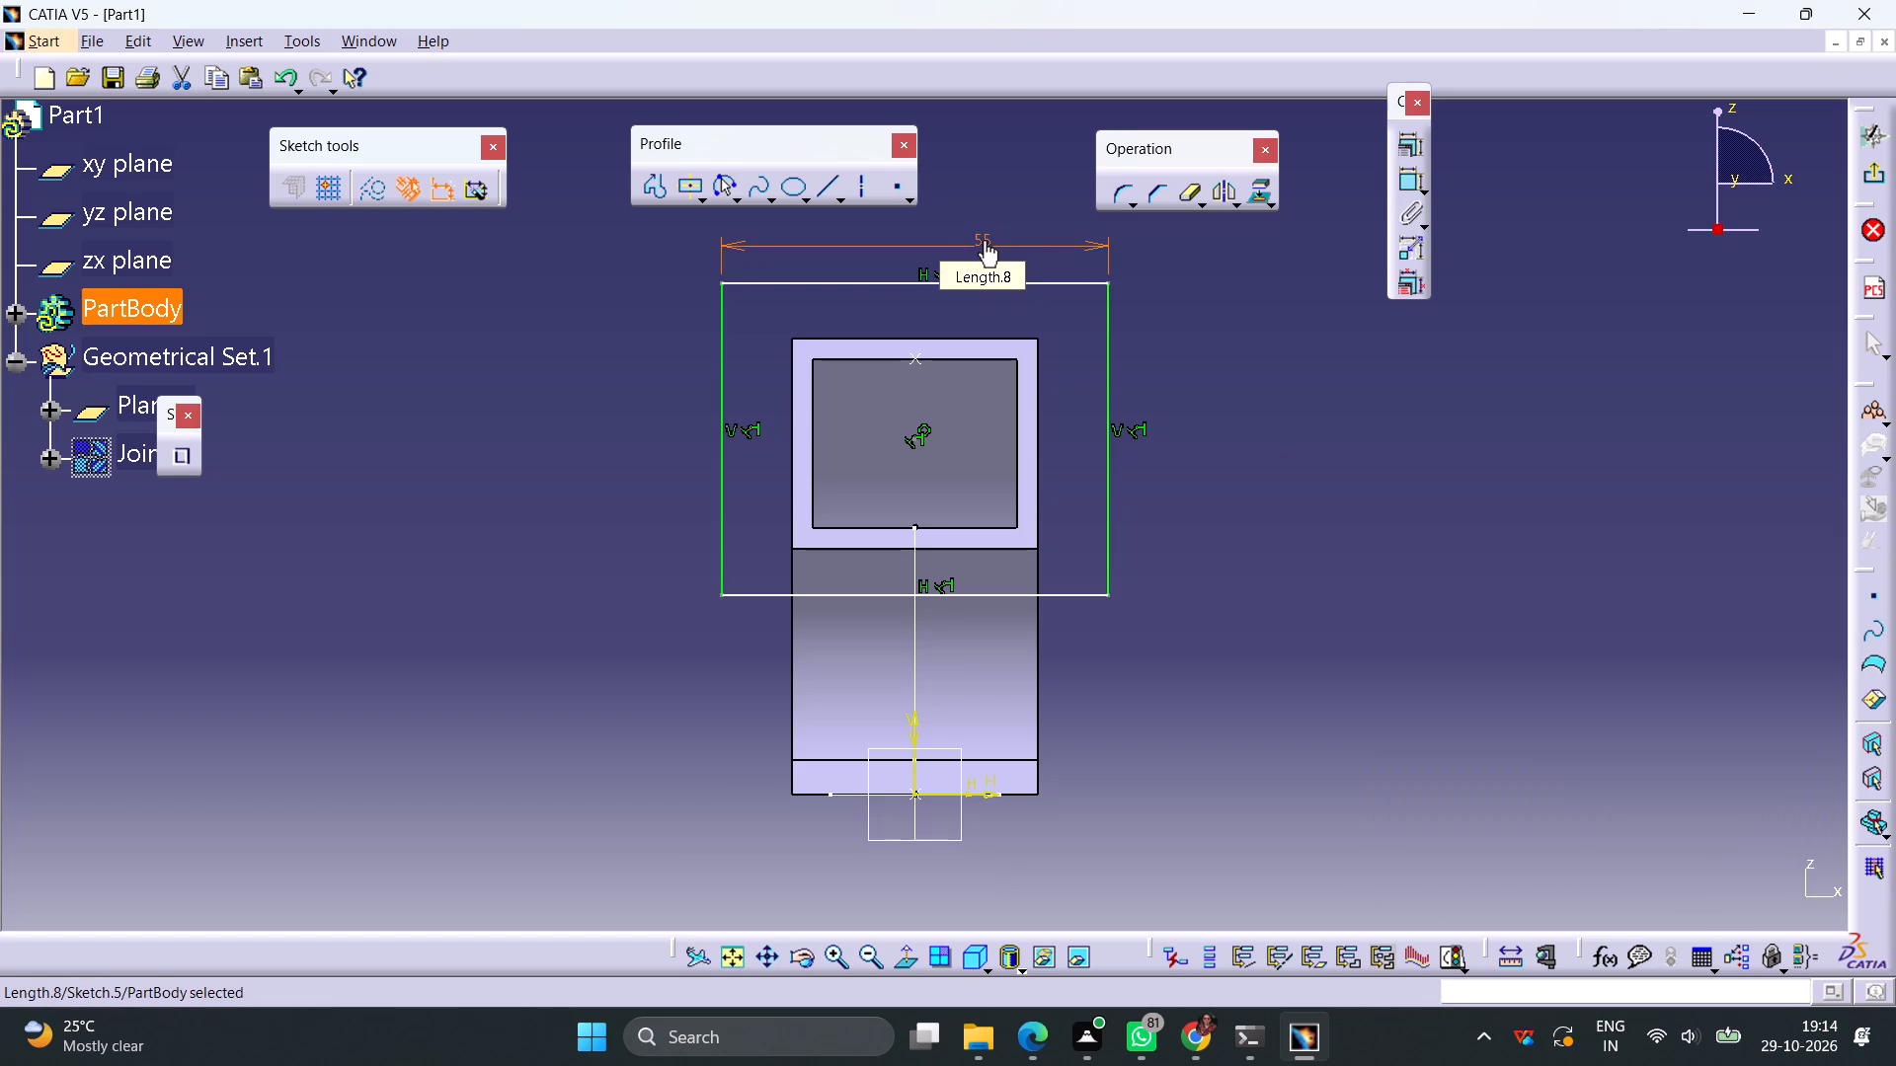
Dimension the rectangle's height and set it to 50 mm.
click(1109, 364)
click(1407, 180)
click(1248, 465)
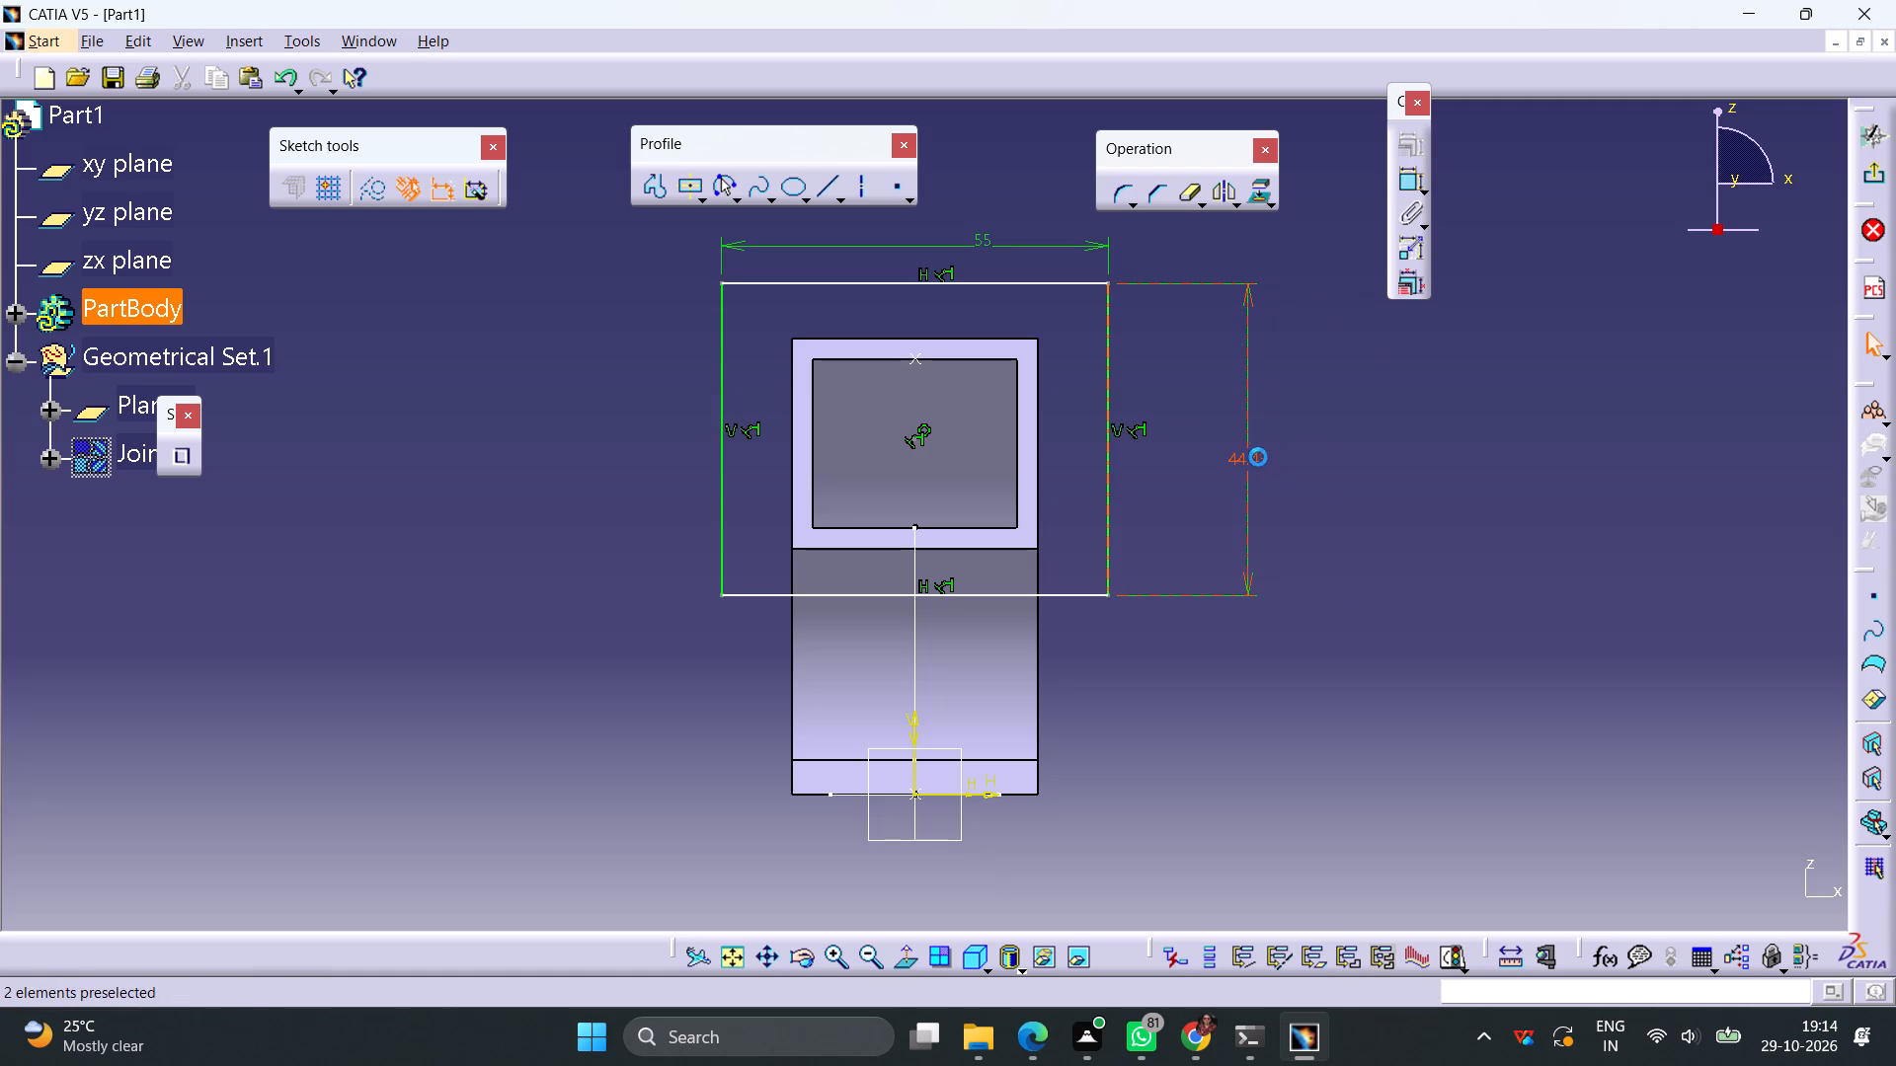
double_click(1242, 462)
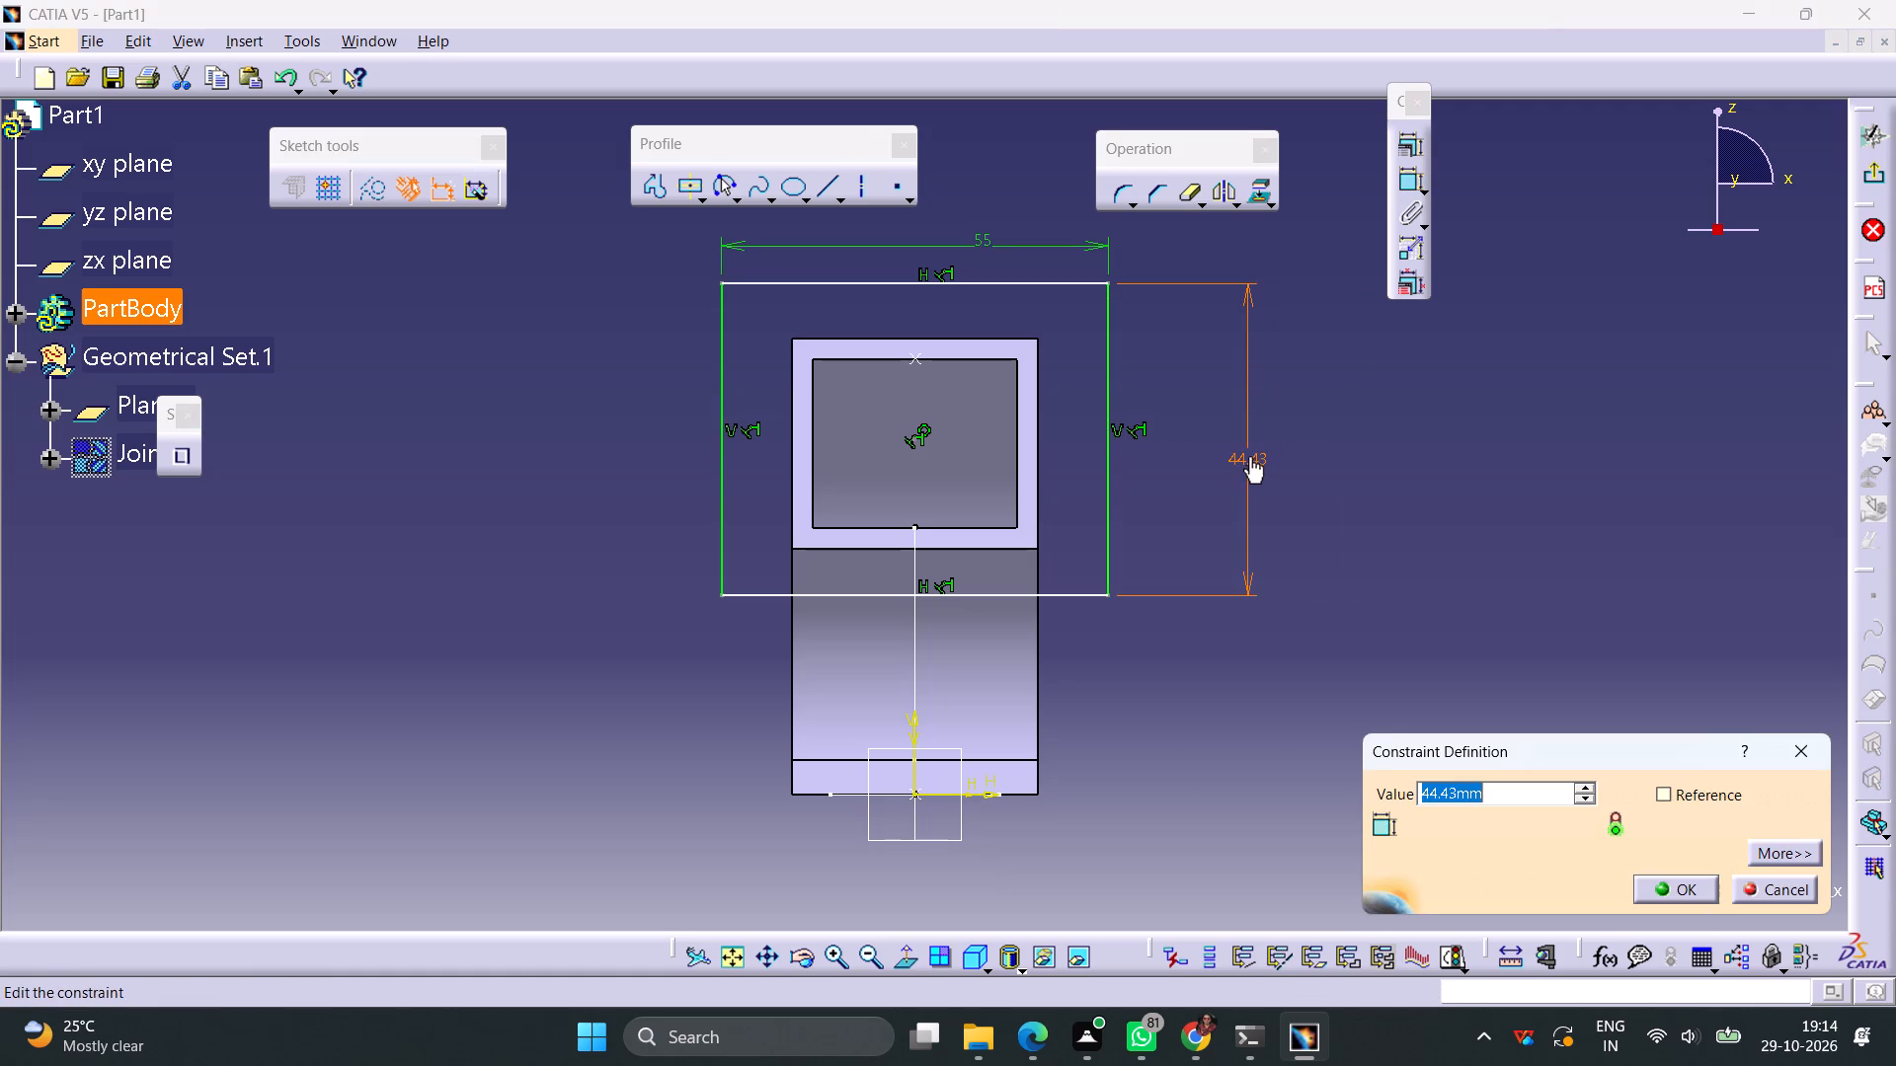
text(50)
key(Return)
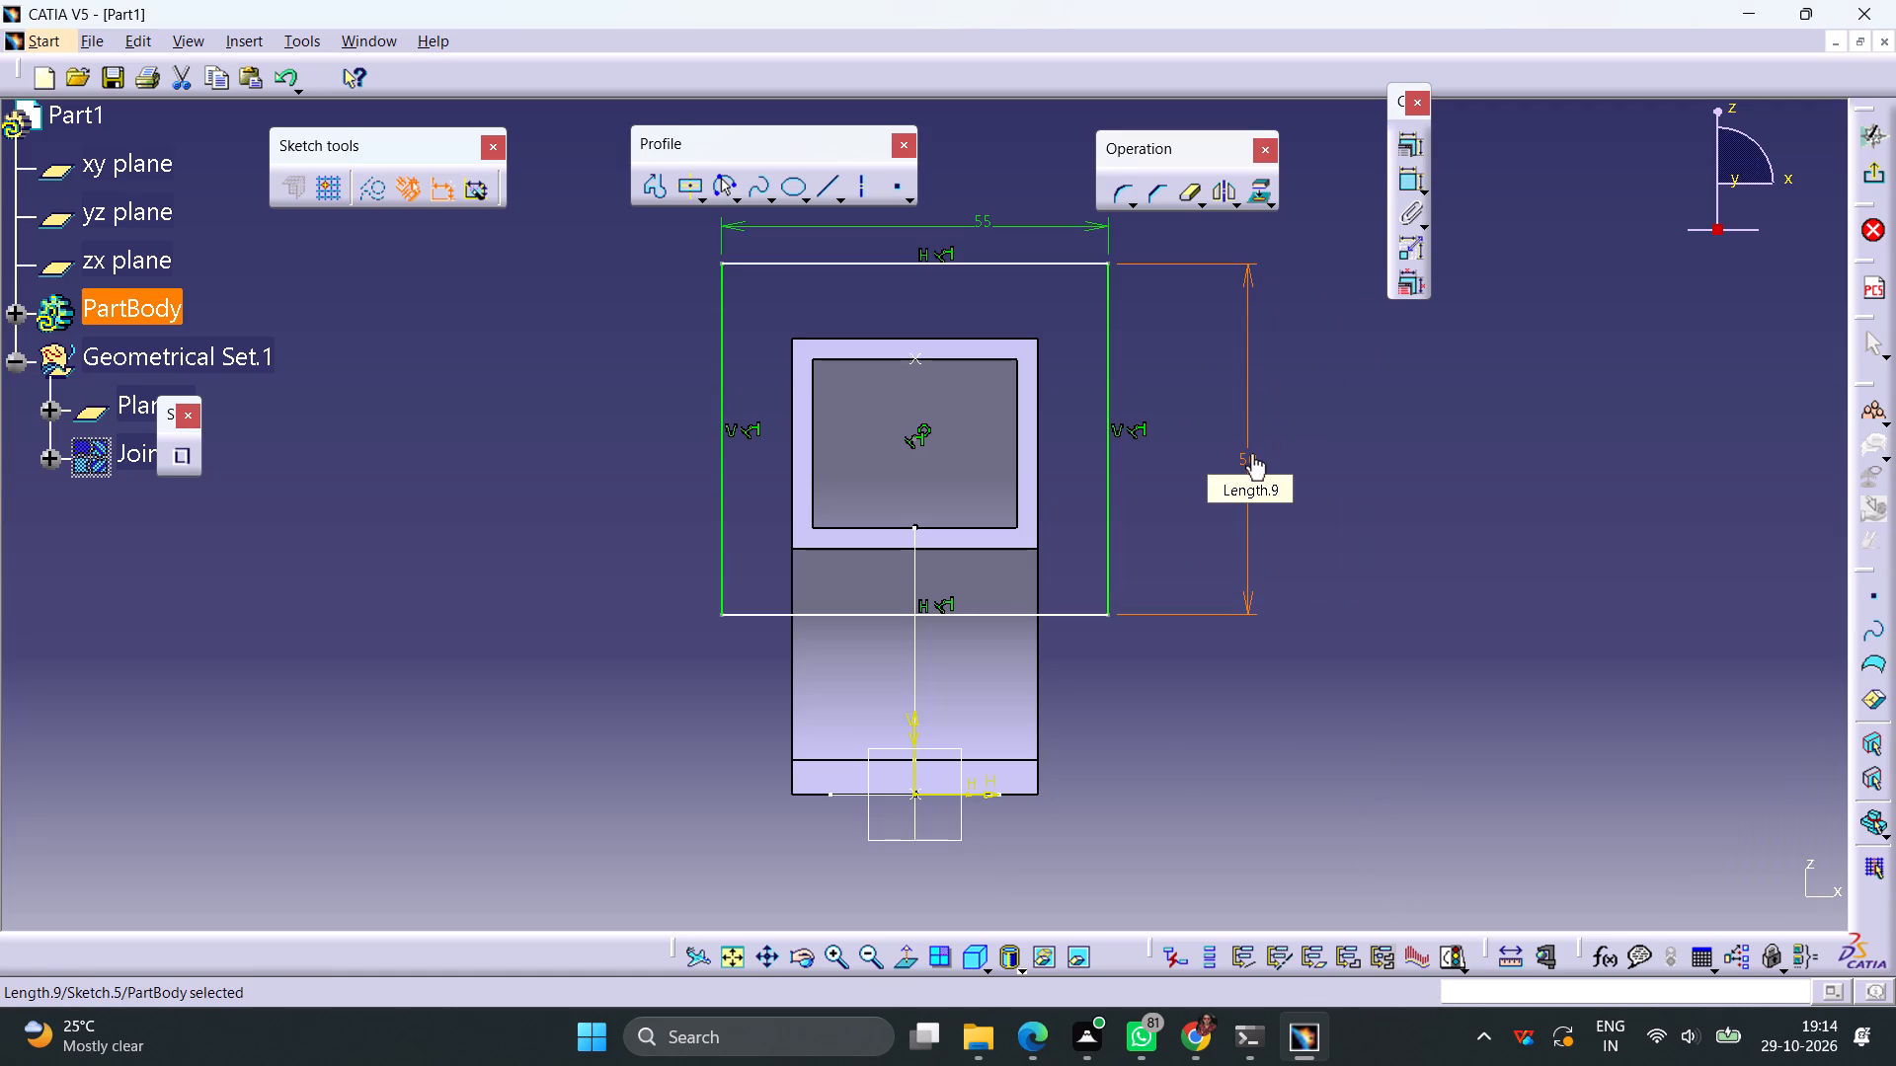
click(1325, 517)
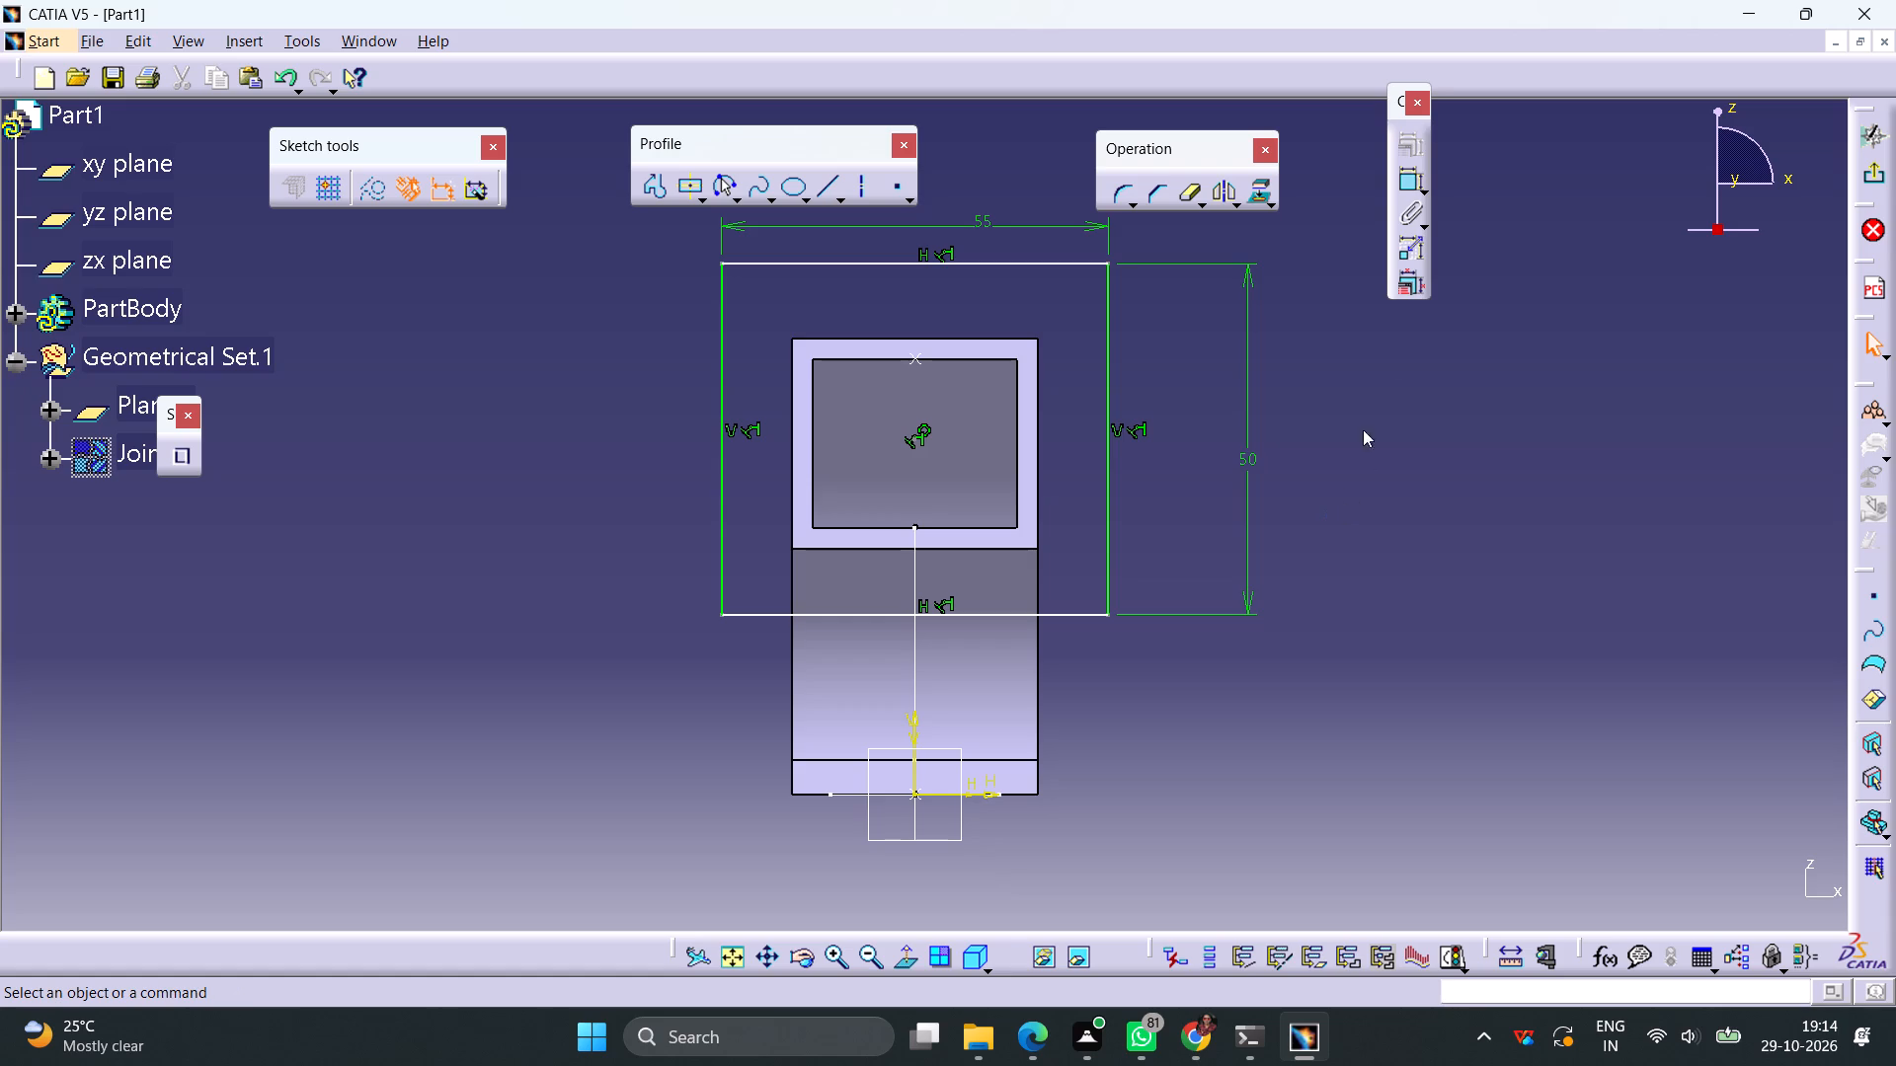
Dimension the flange rectangle's upper edge from the horizontal sketch axis, set the distance to 75 mm, and leave the sketch.
click(1408, 177)
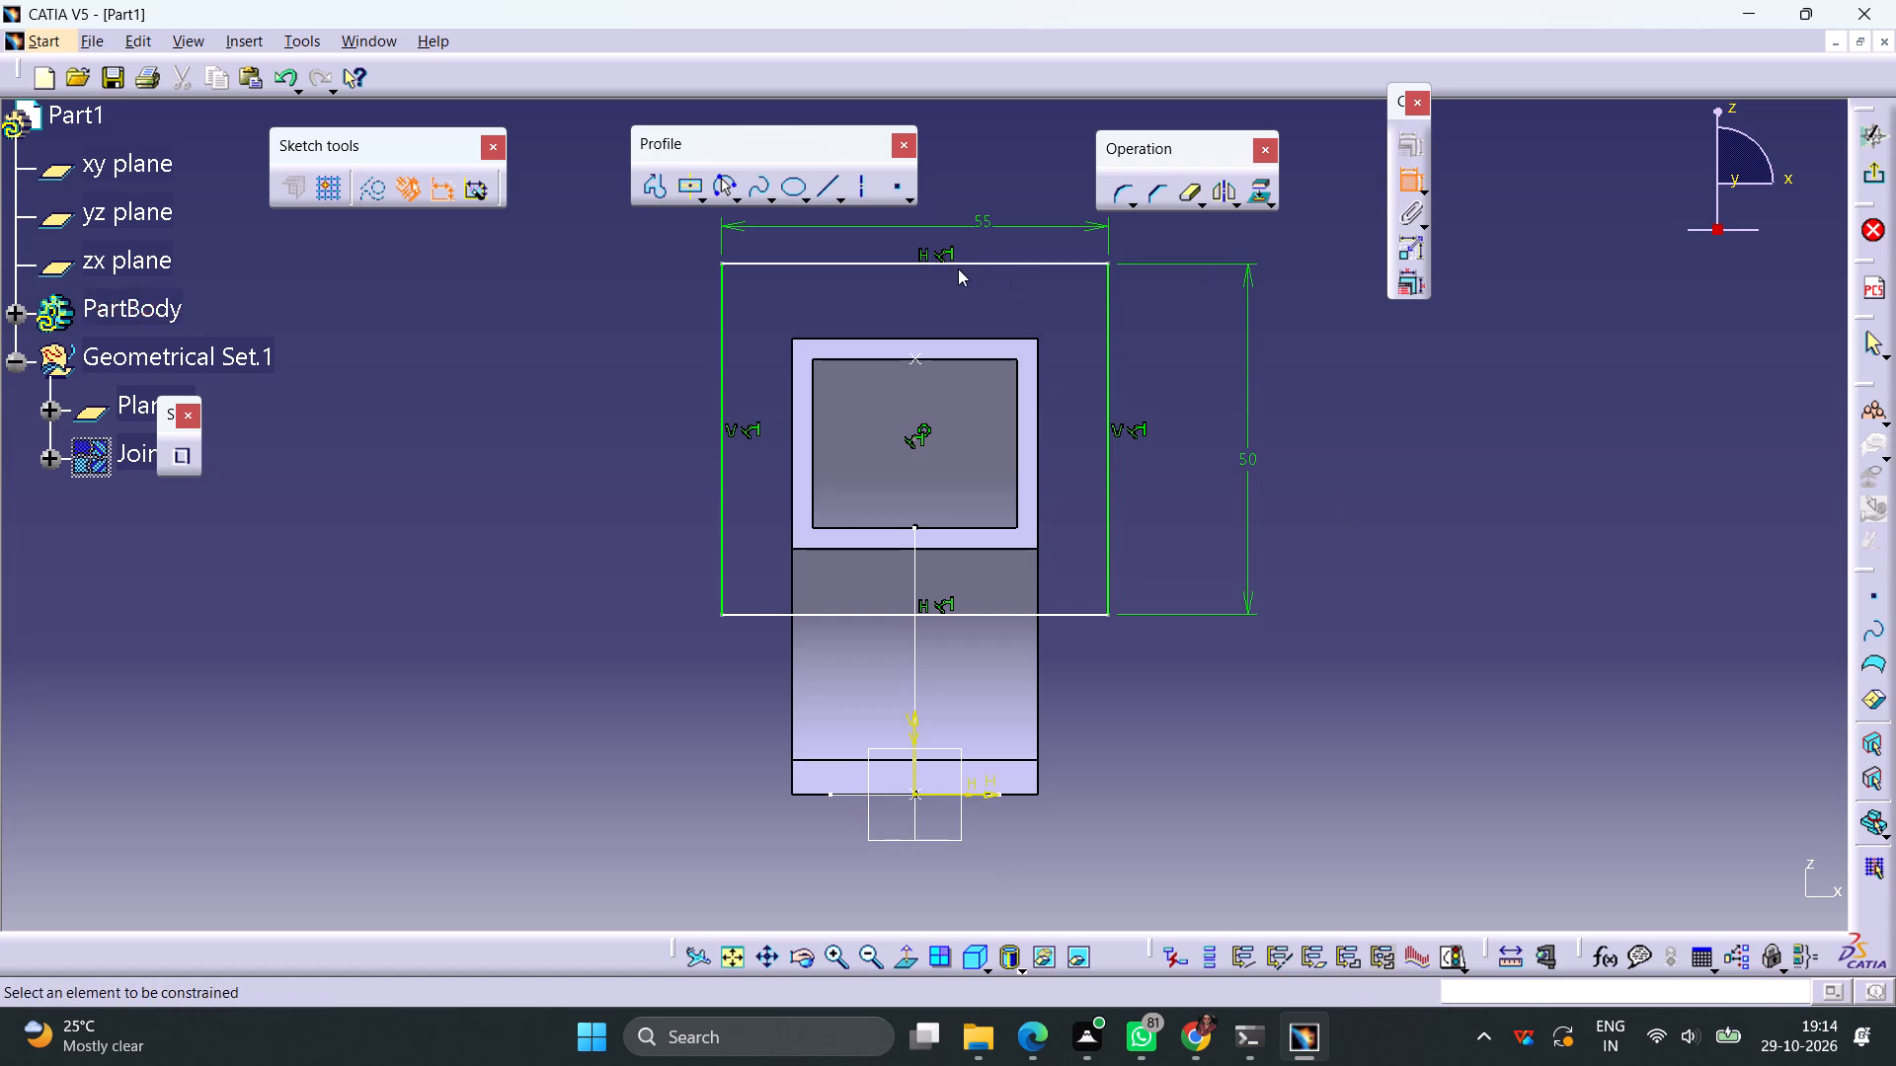
click(984, 264)
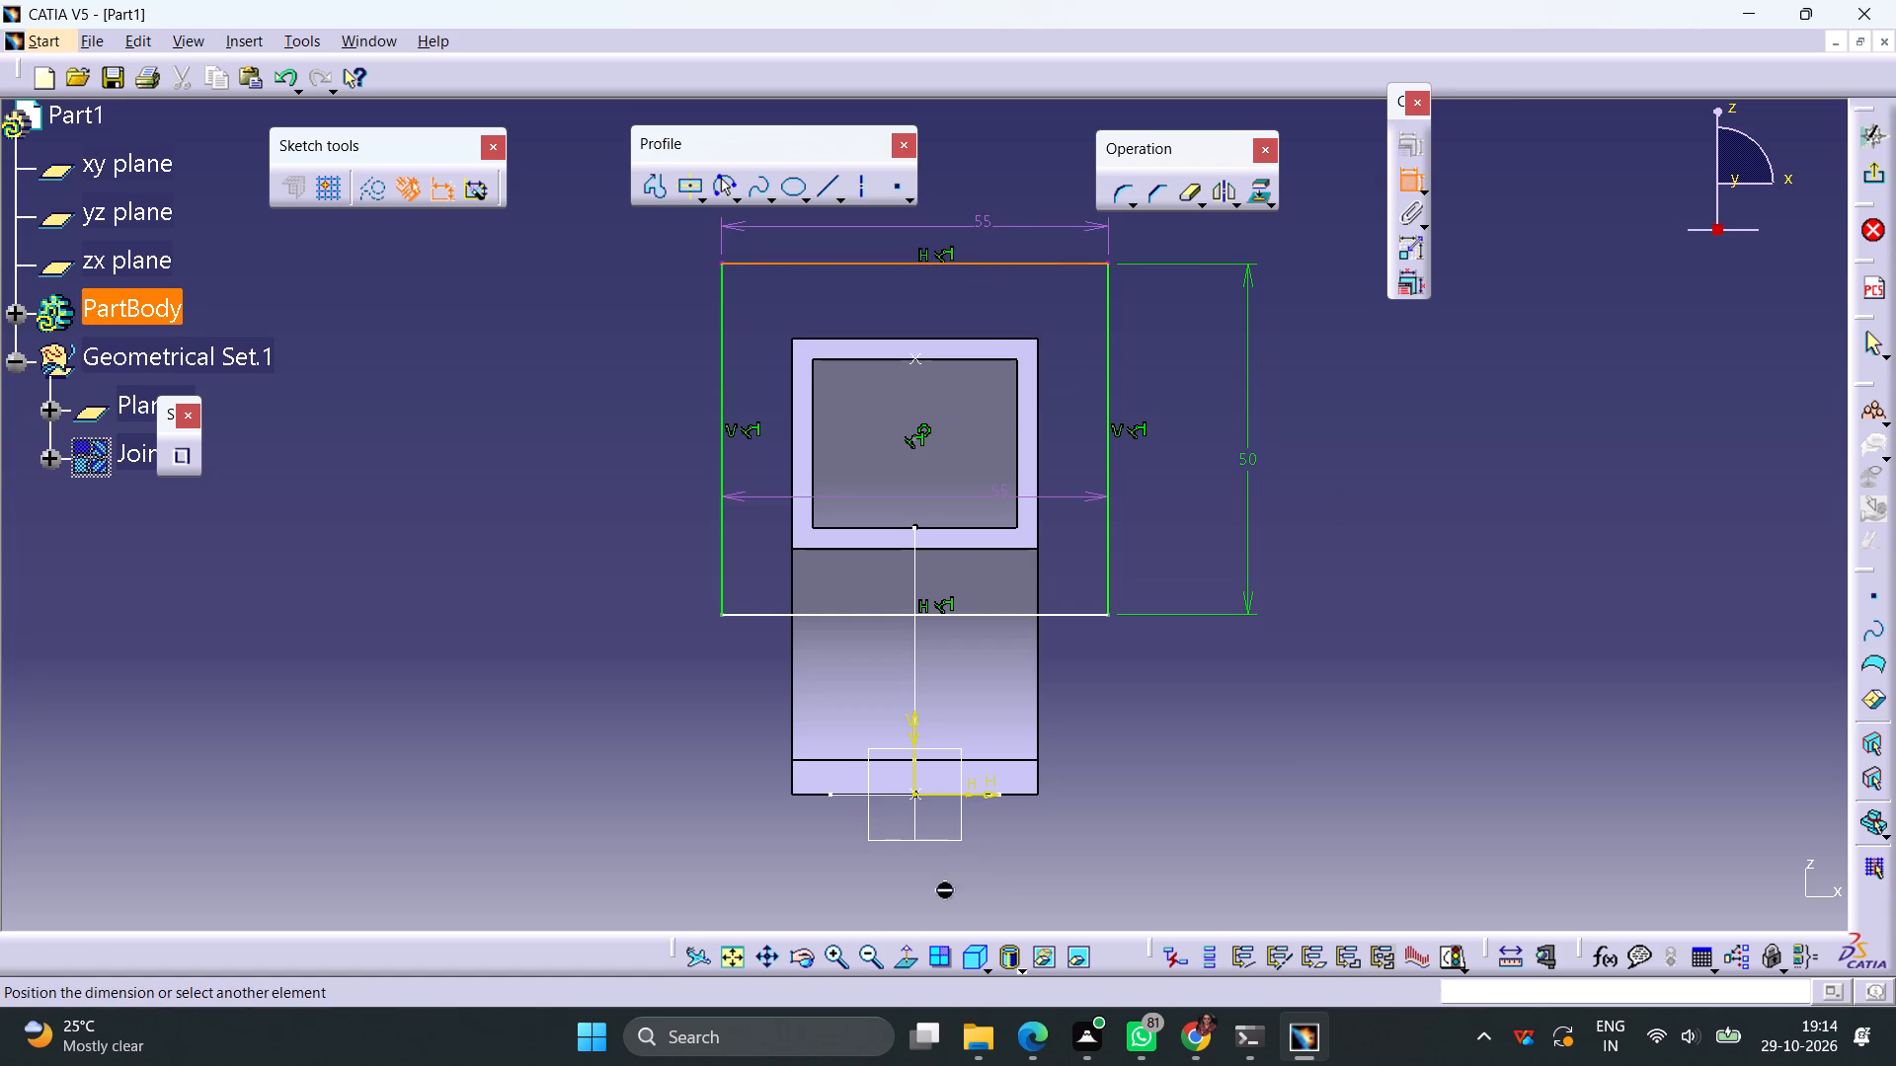
click(989, 796)
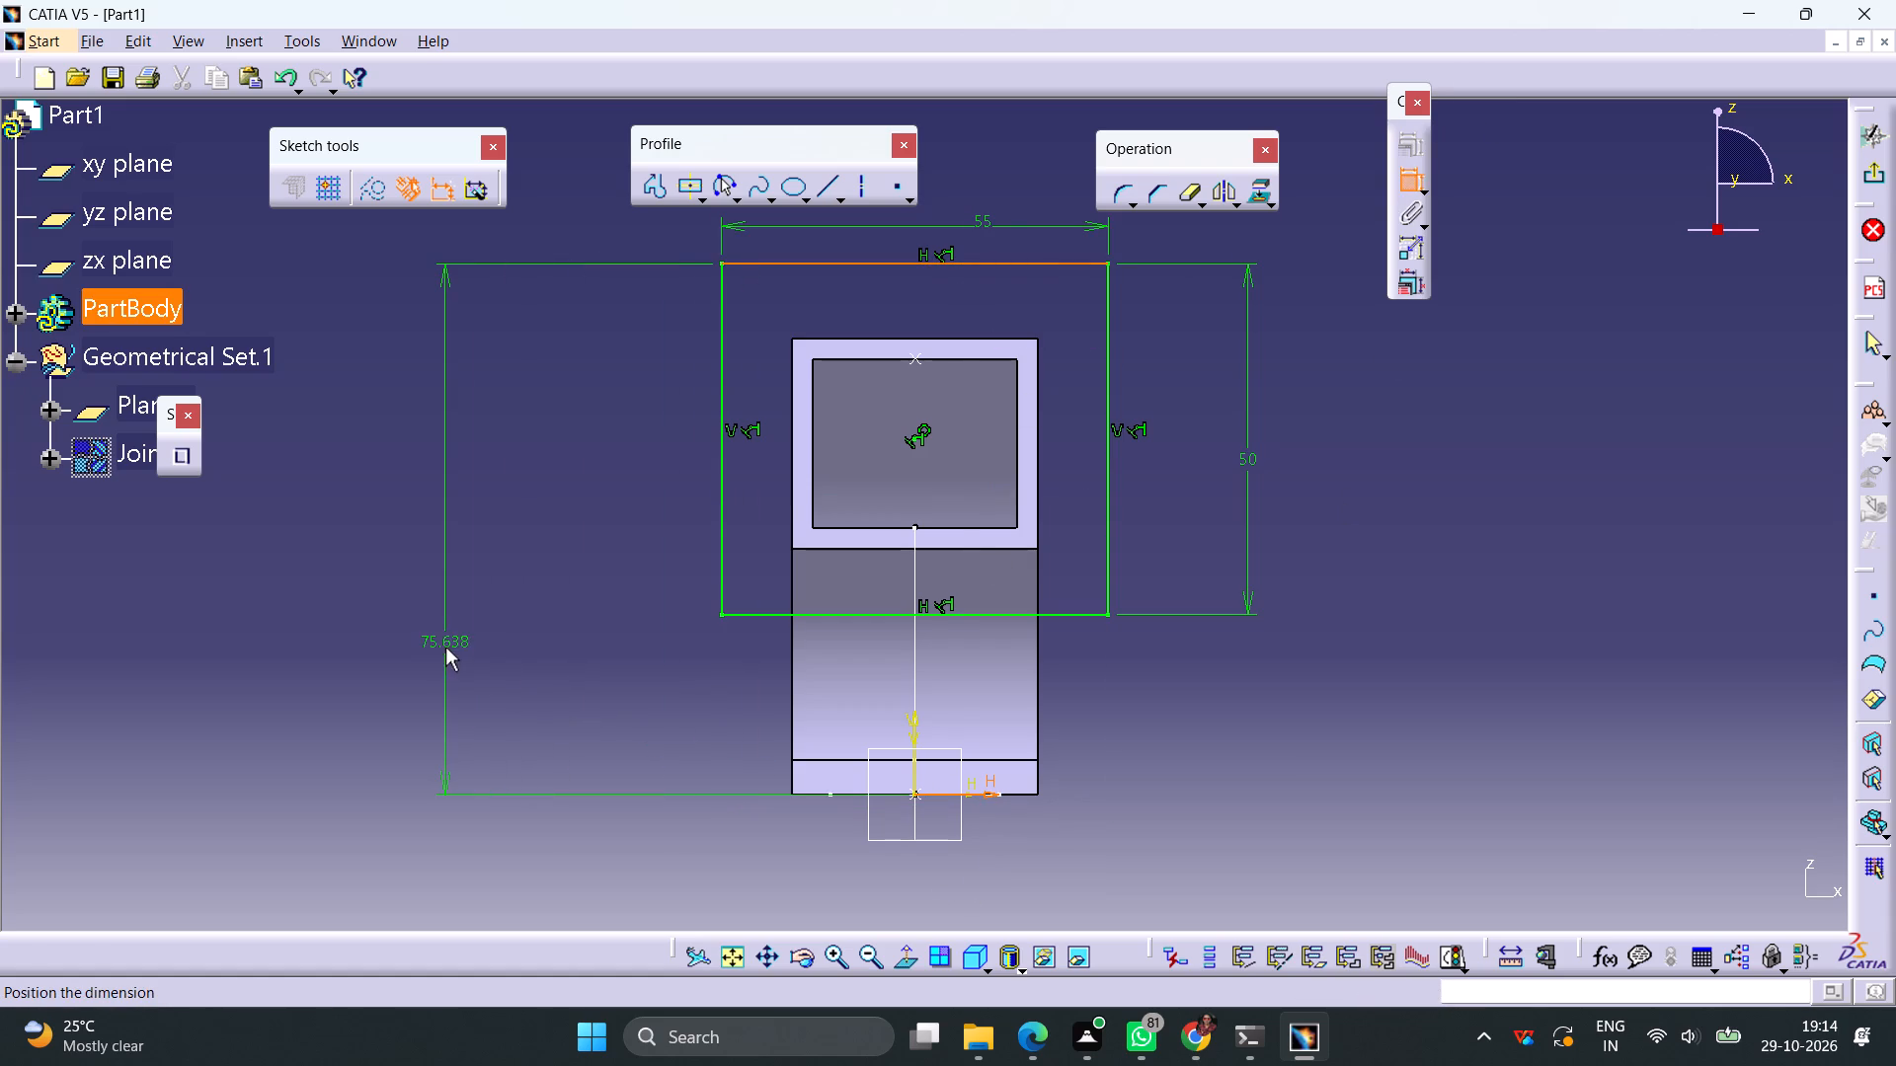
click(445, 647)
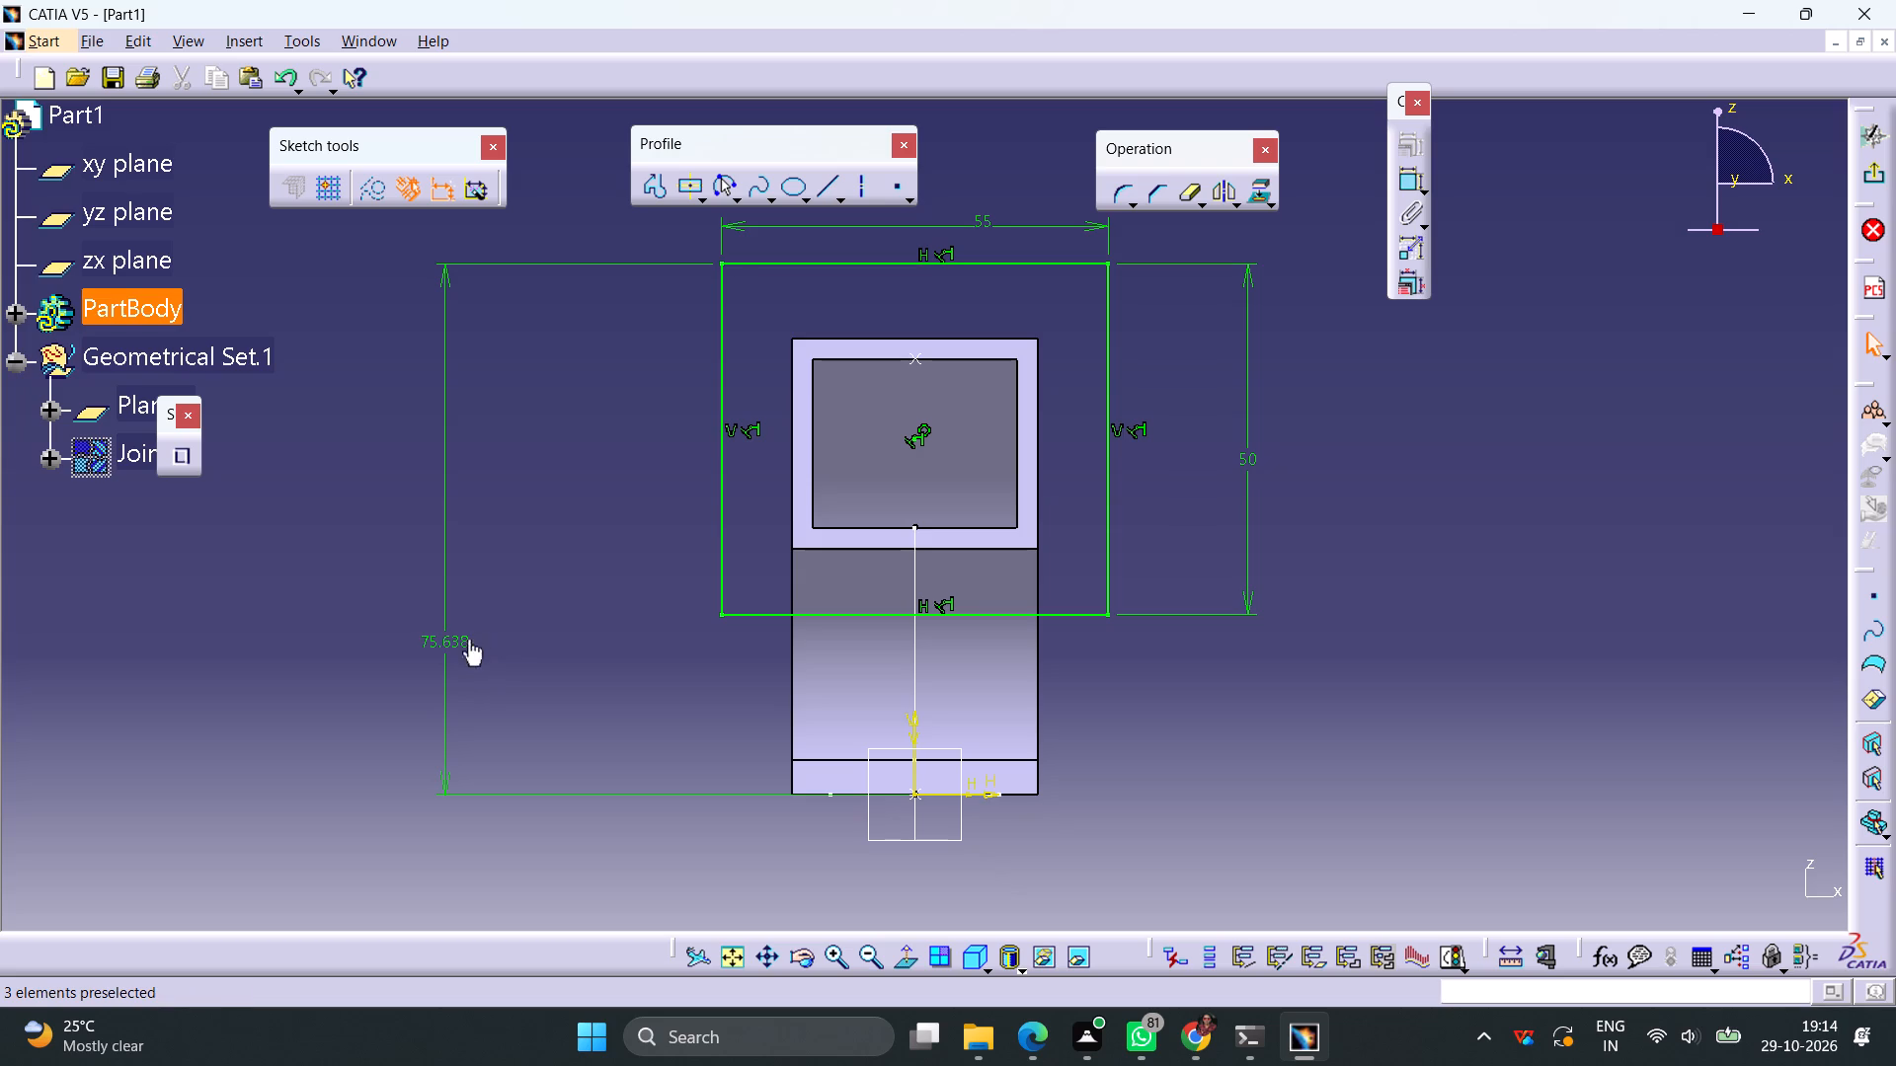
double_click(460, 644)
text(75)
key(Return)
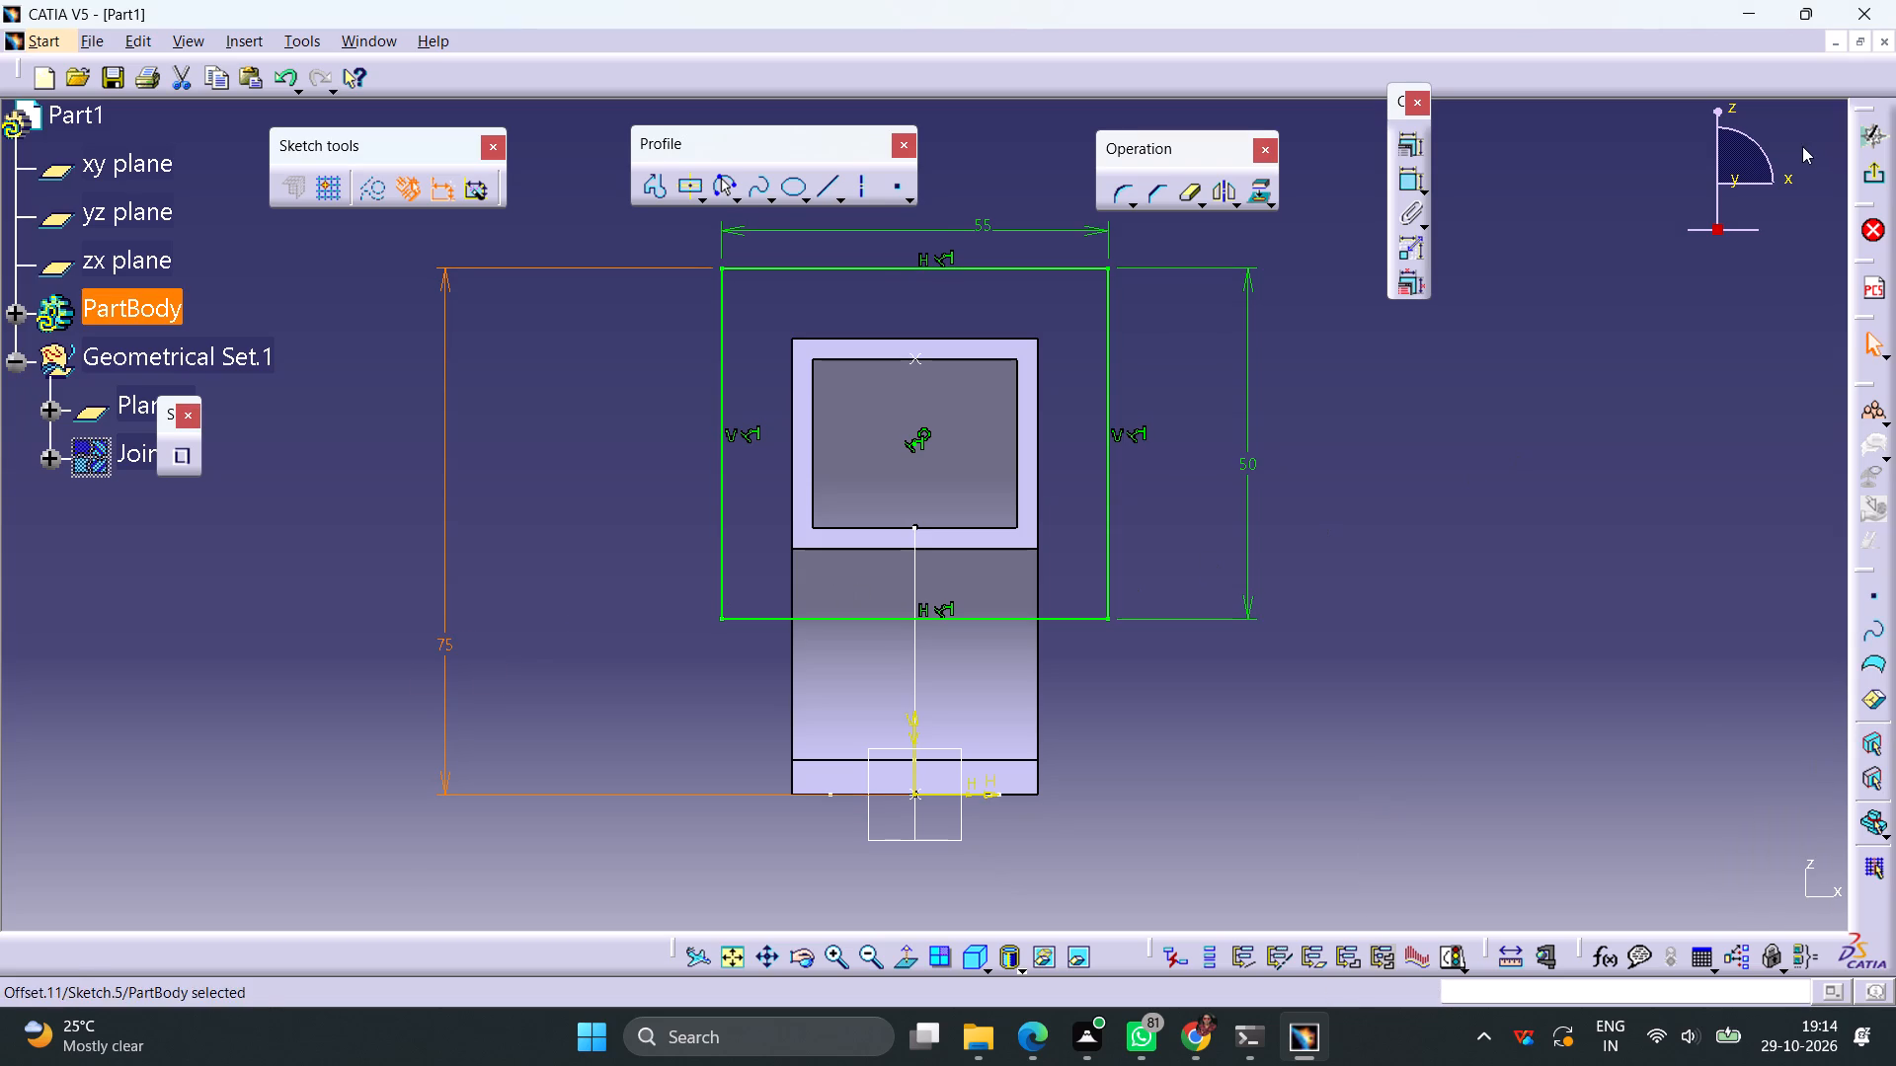
click(1872, 174)
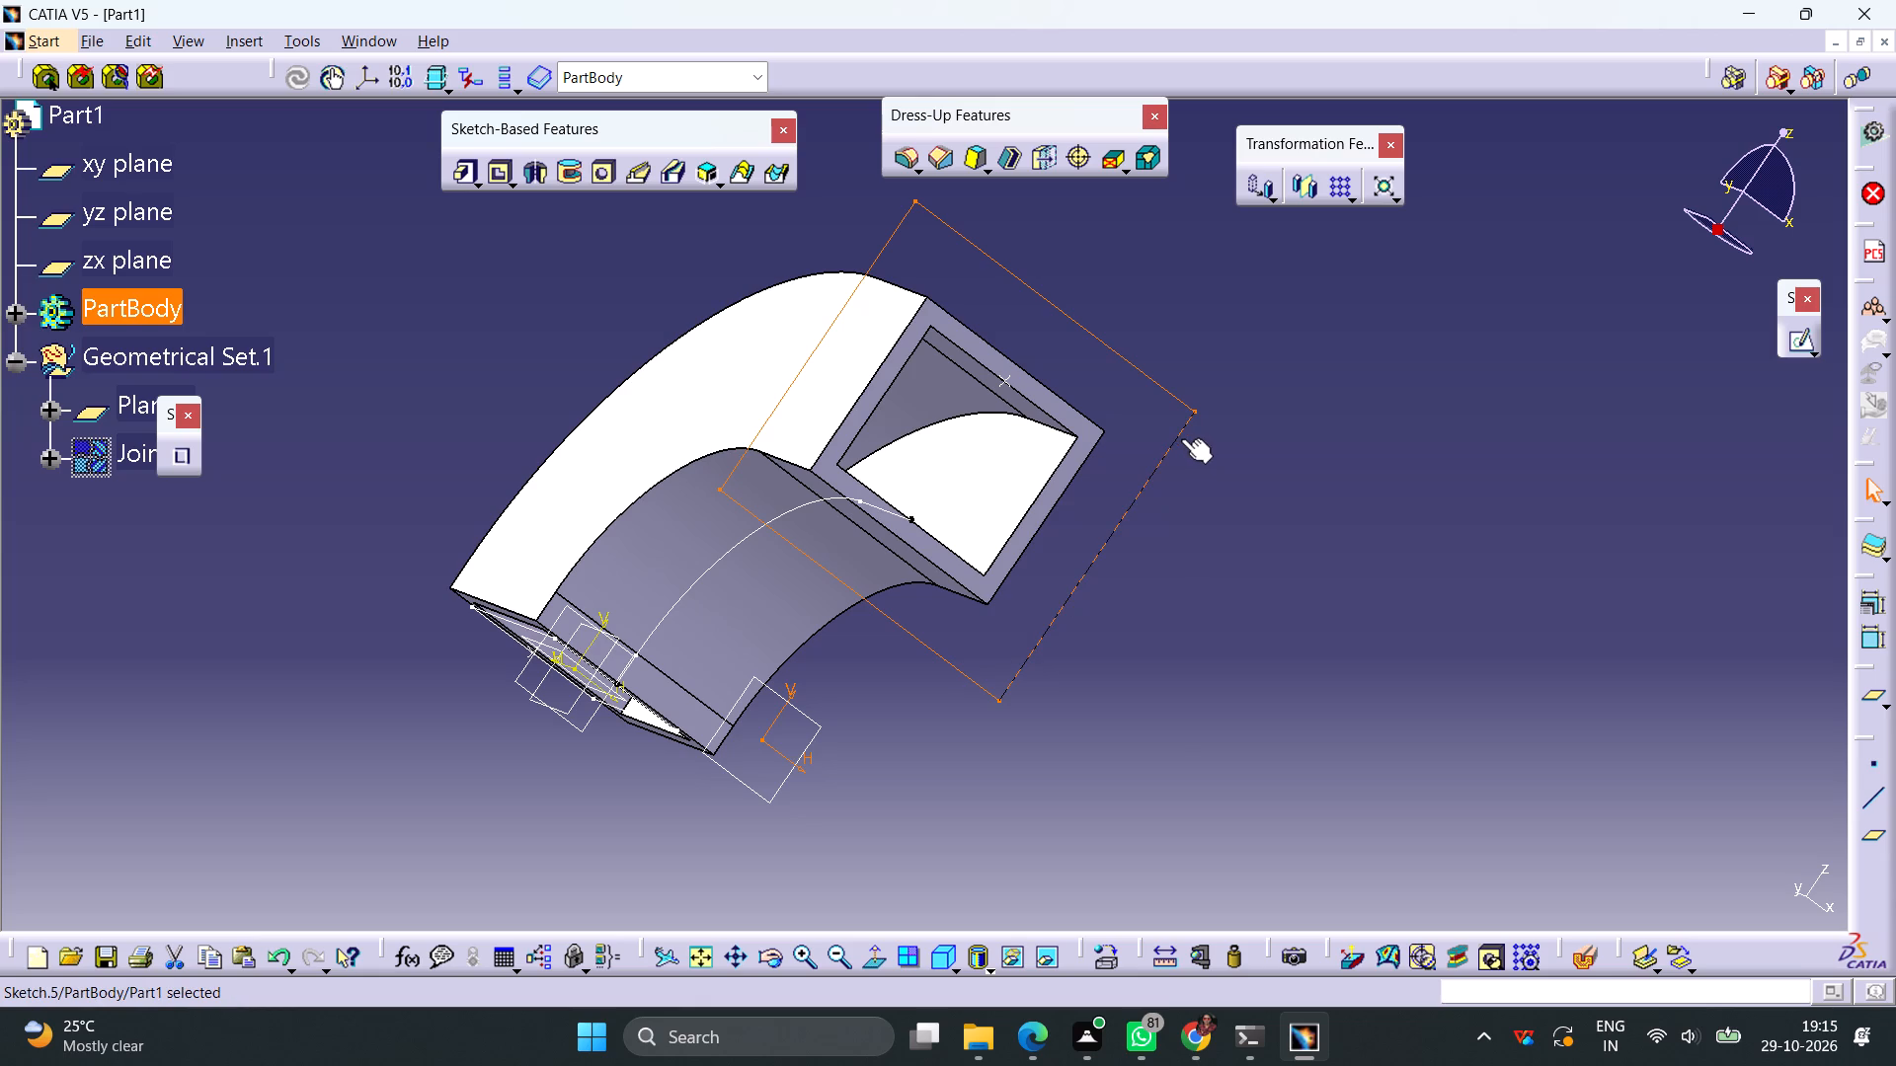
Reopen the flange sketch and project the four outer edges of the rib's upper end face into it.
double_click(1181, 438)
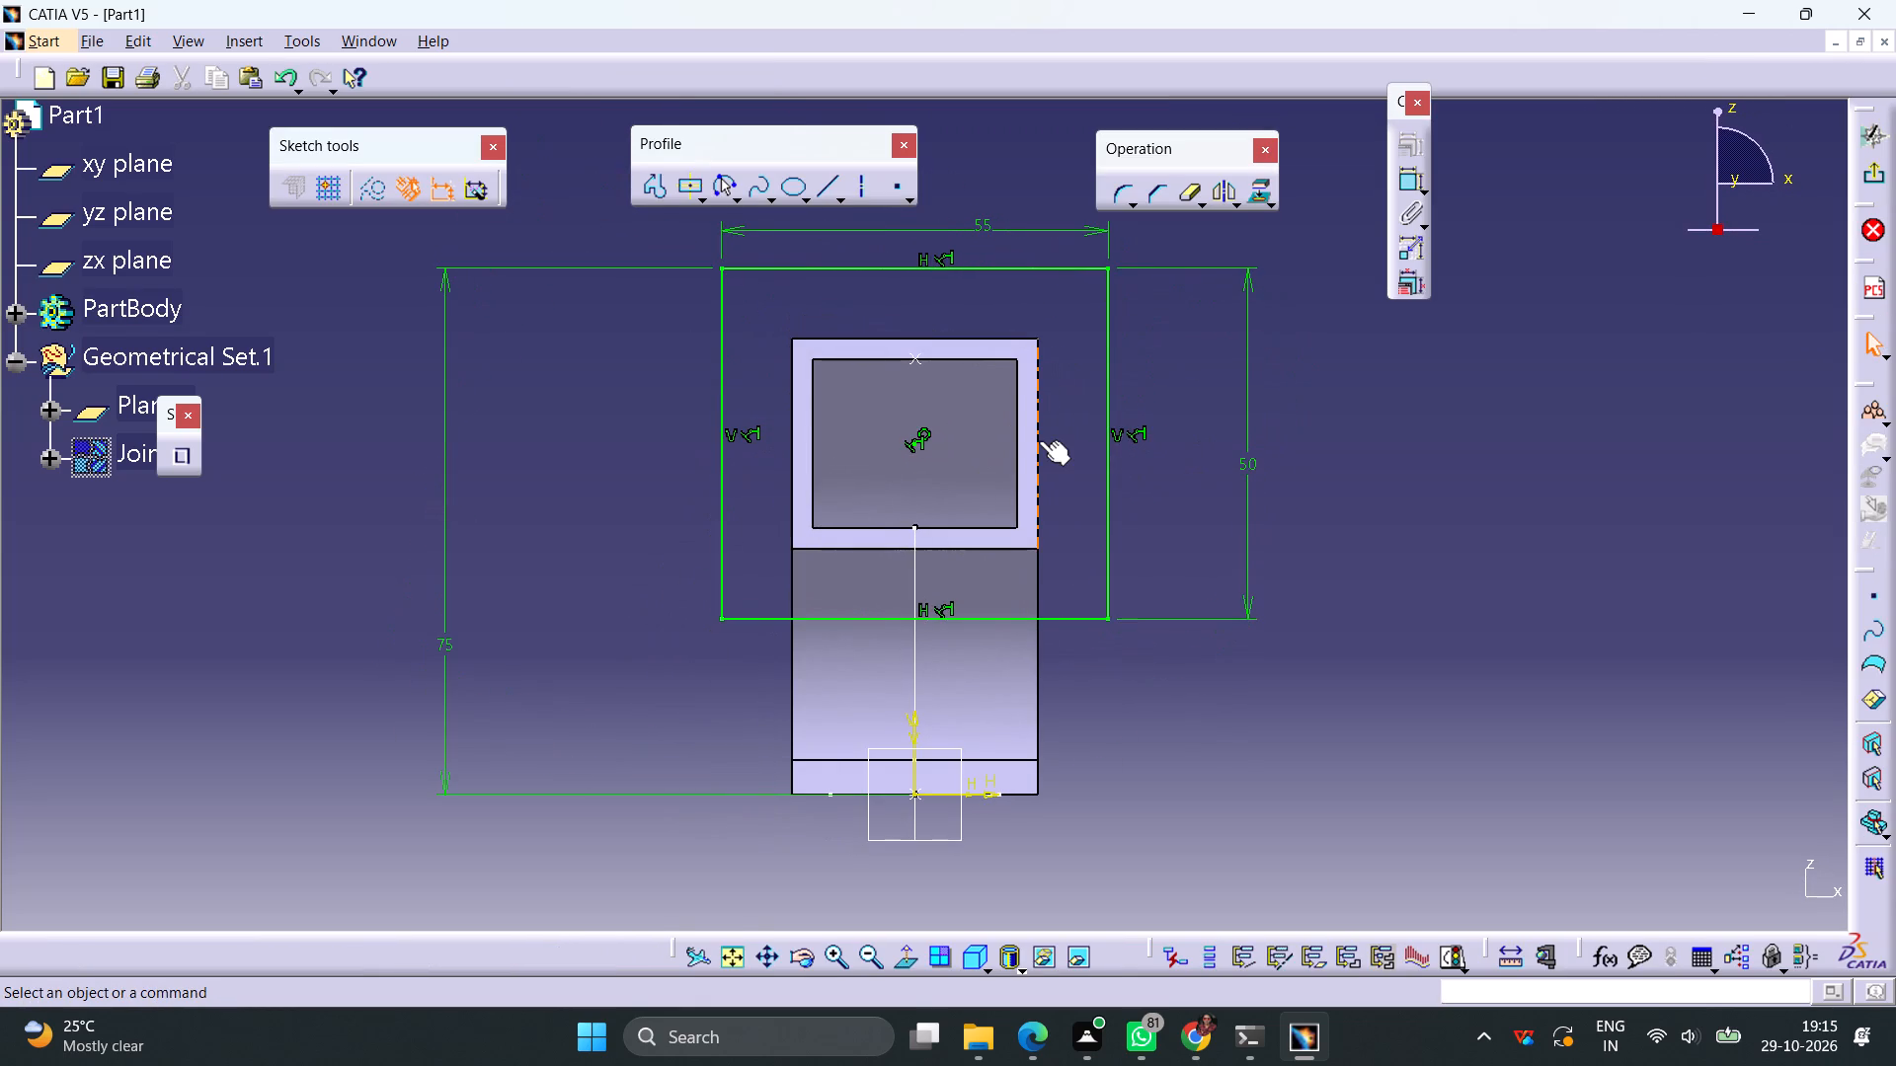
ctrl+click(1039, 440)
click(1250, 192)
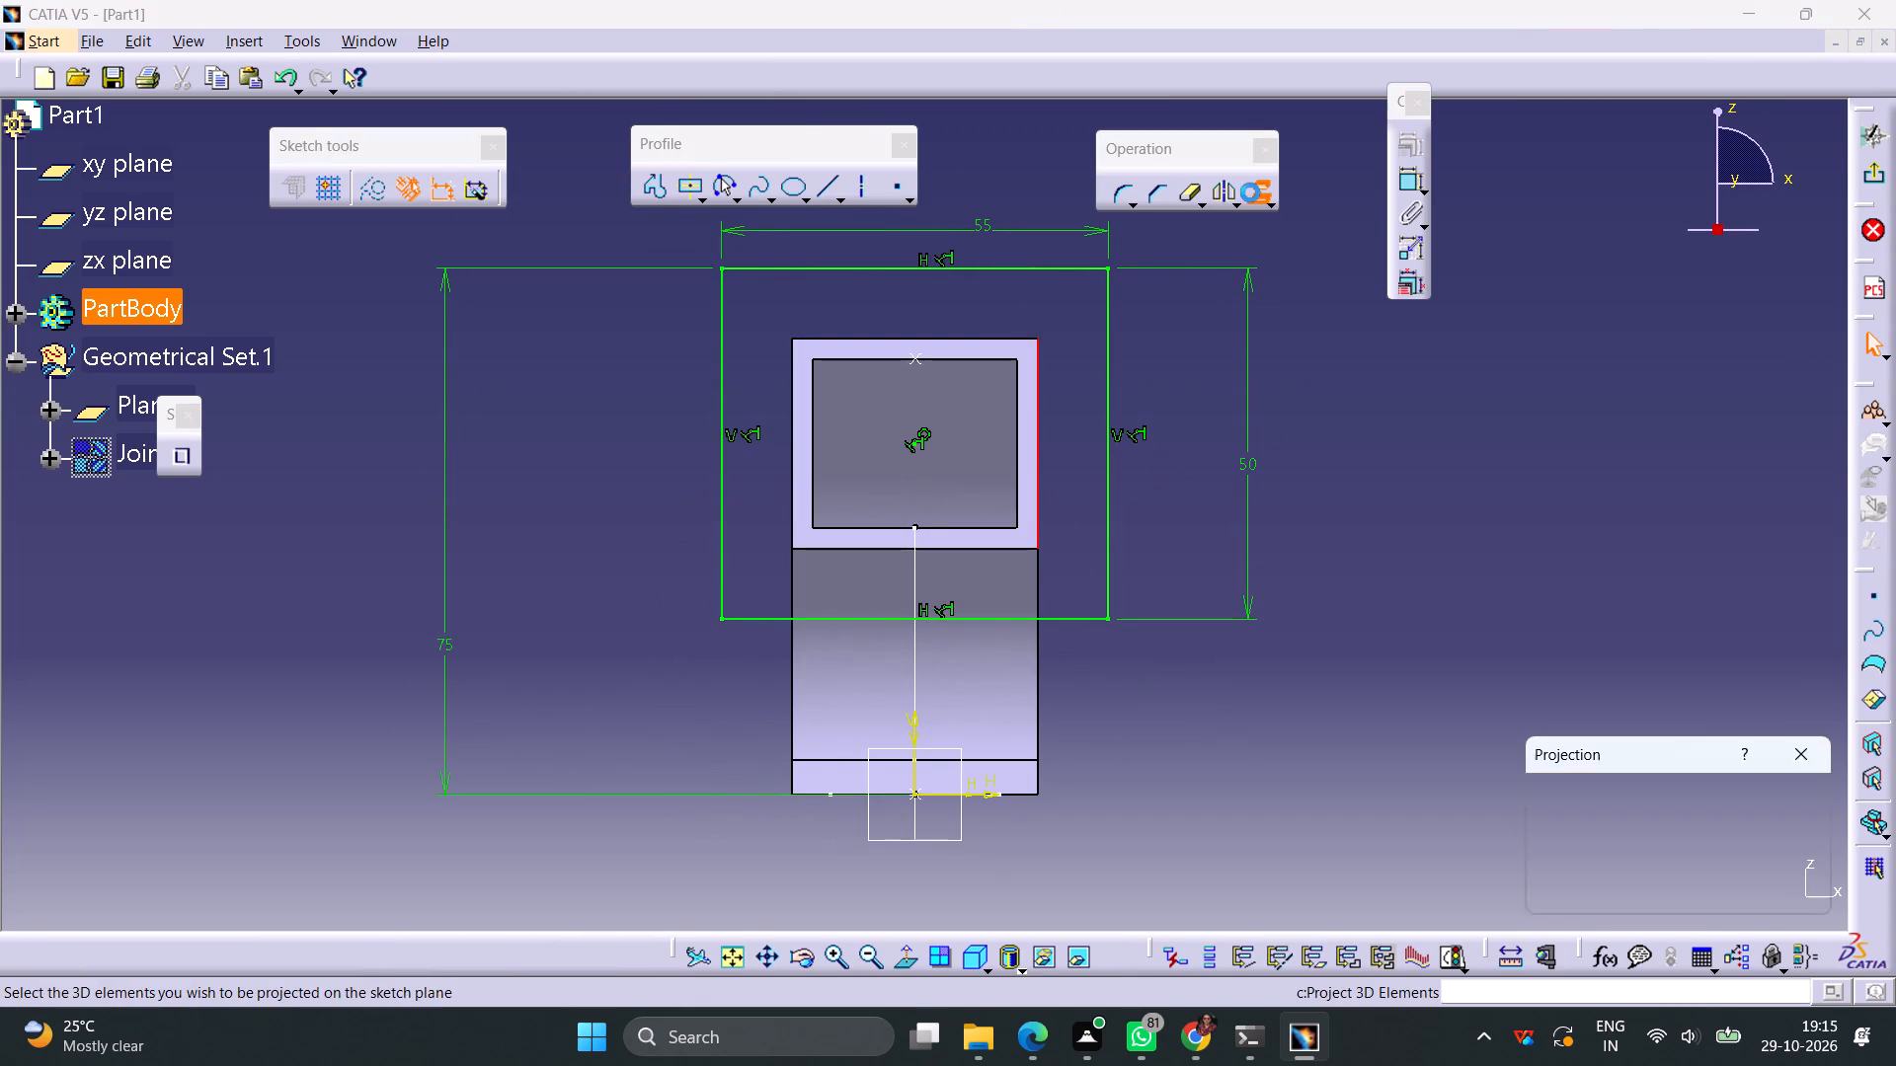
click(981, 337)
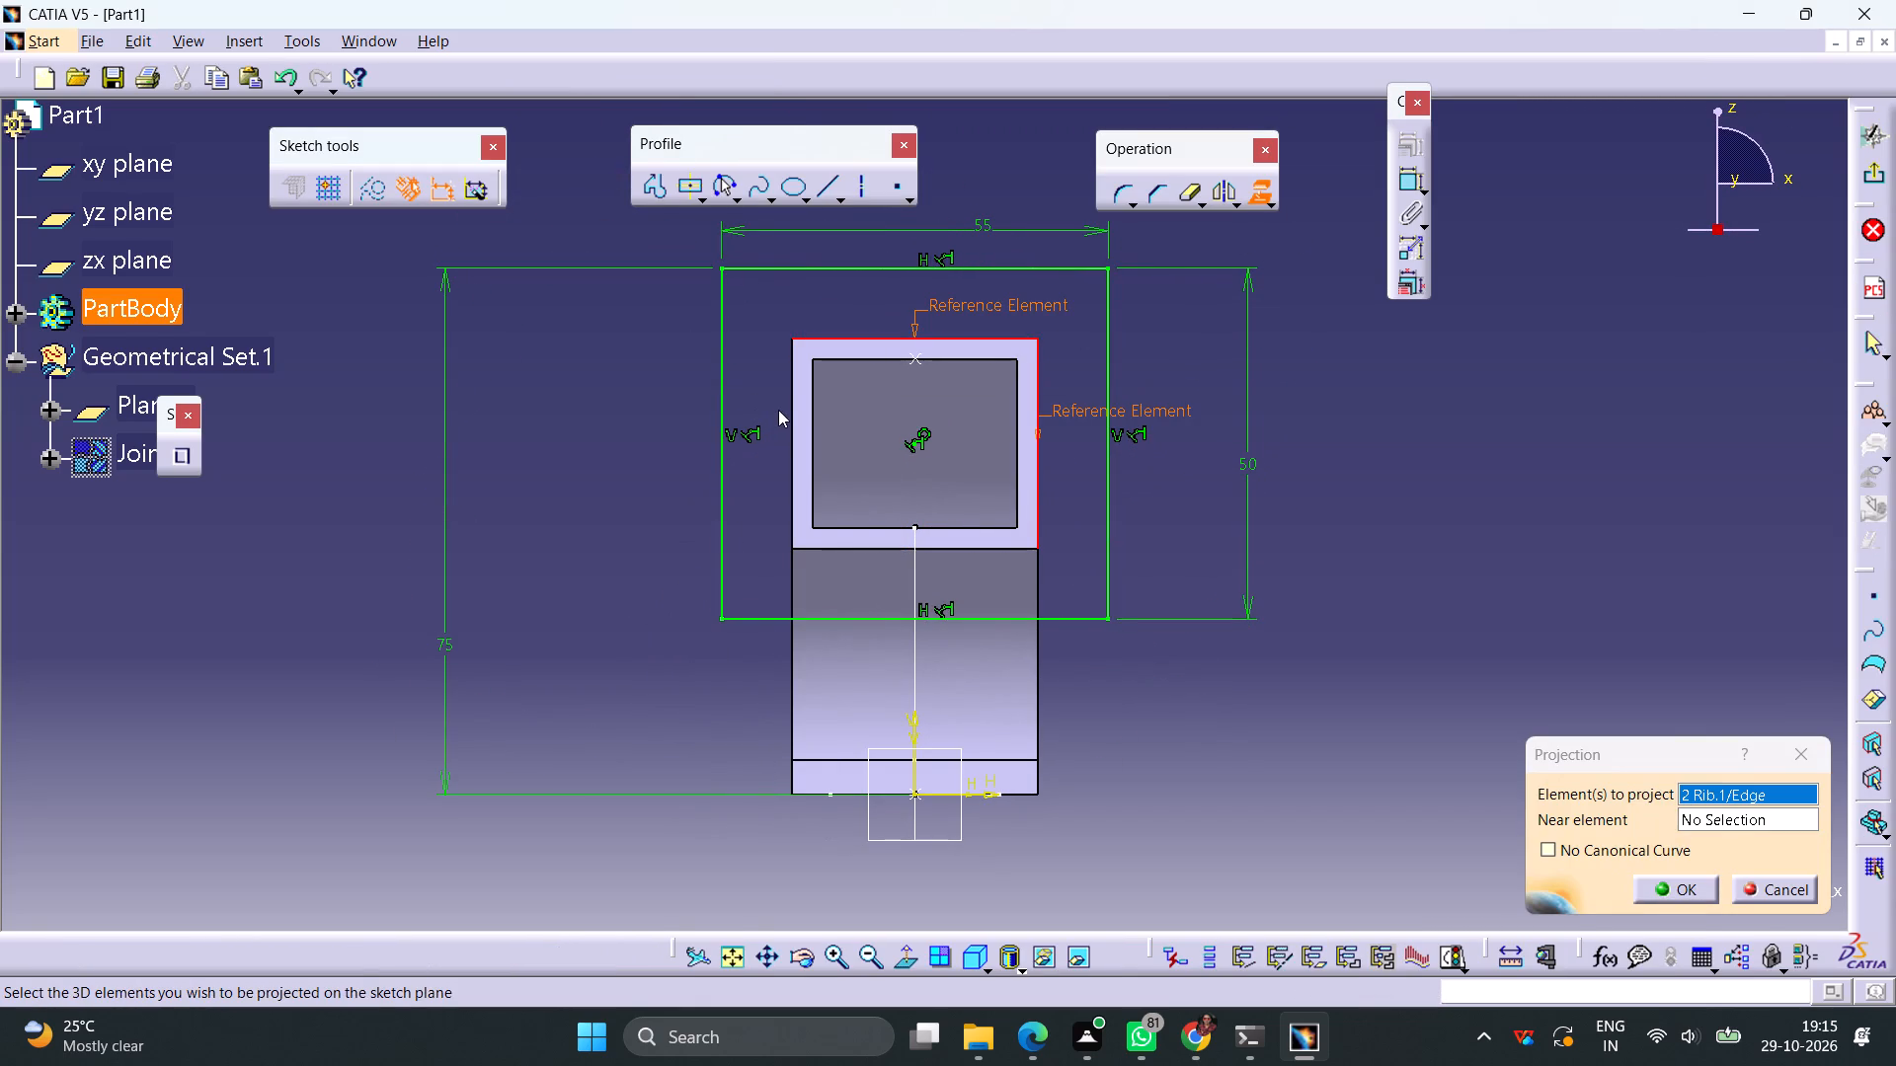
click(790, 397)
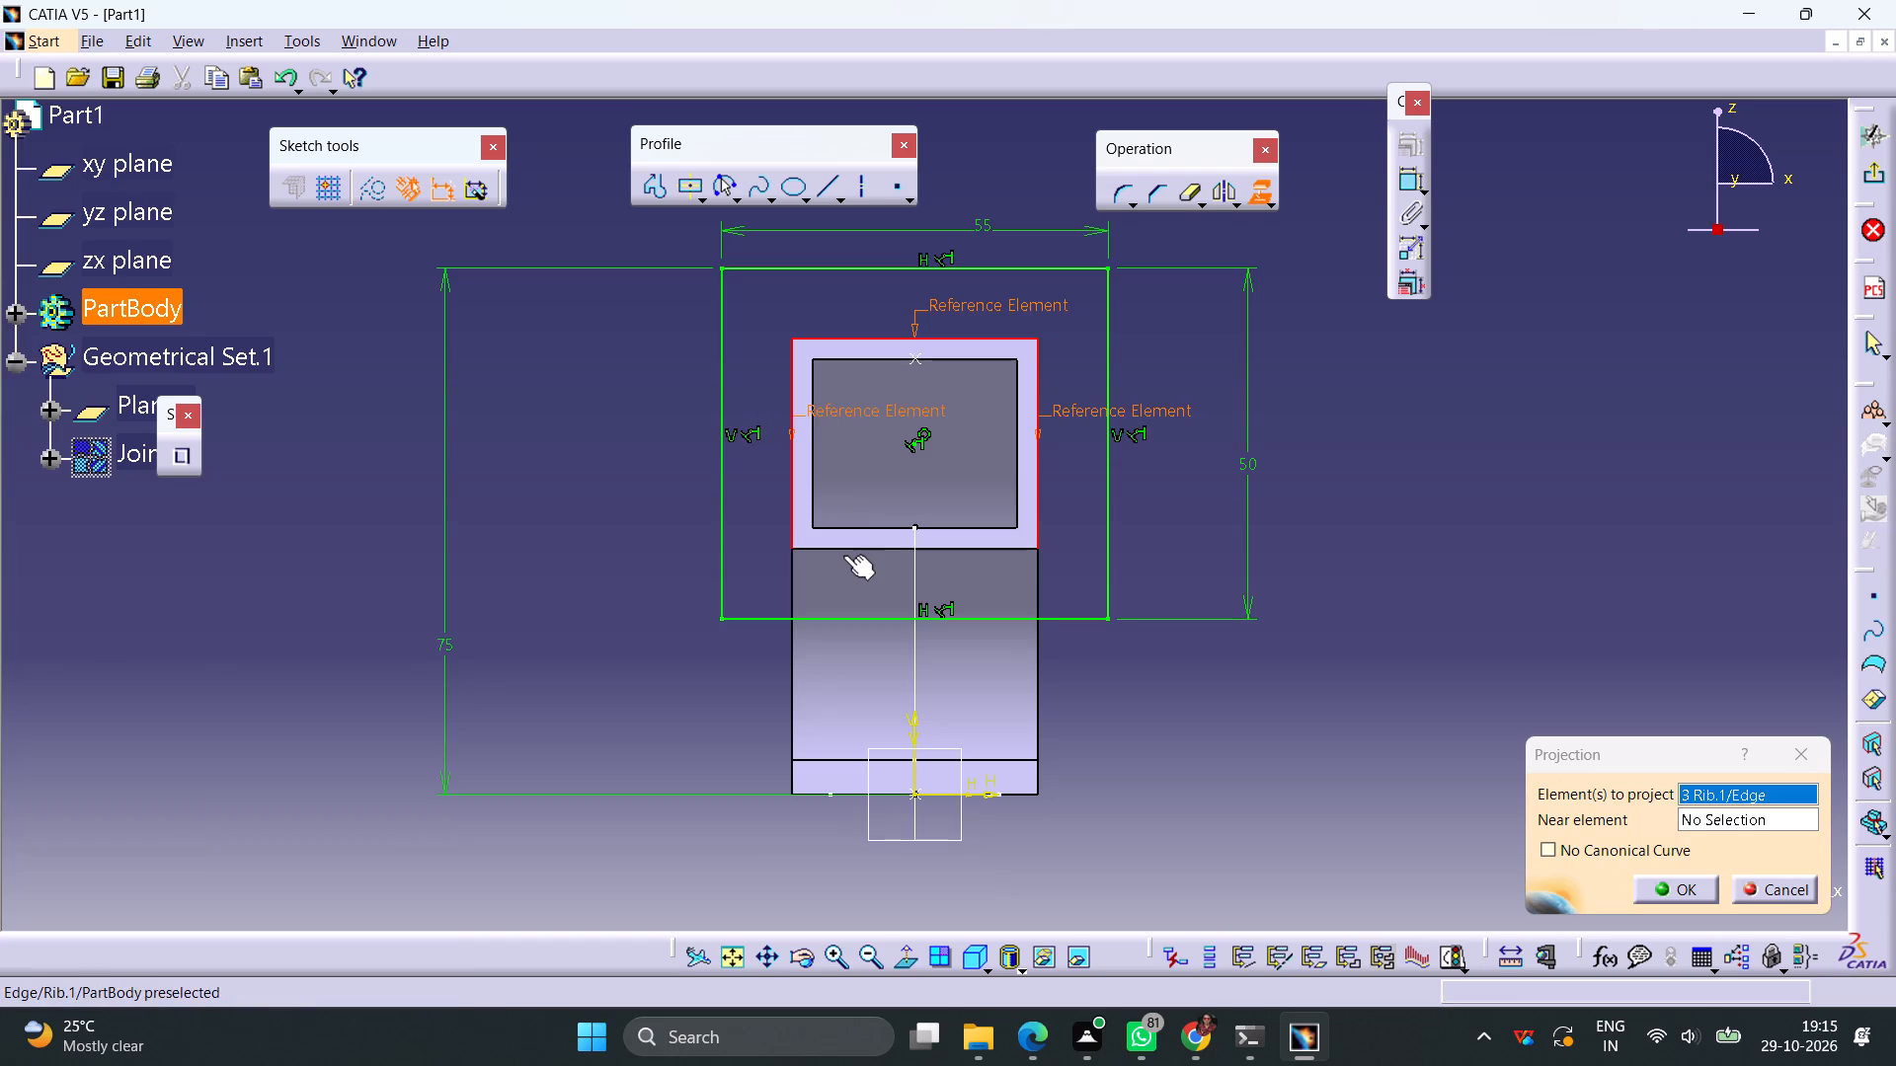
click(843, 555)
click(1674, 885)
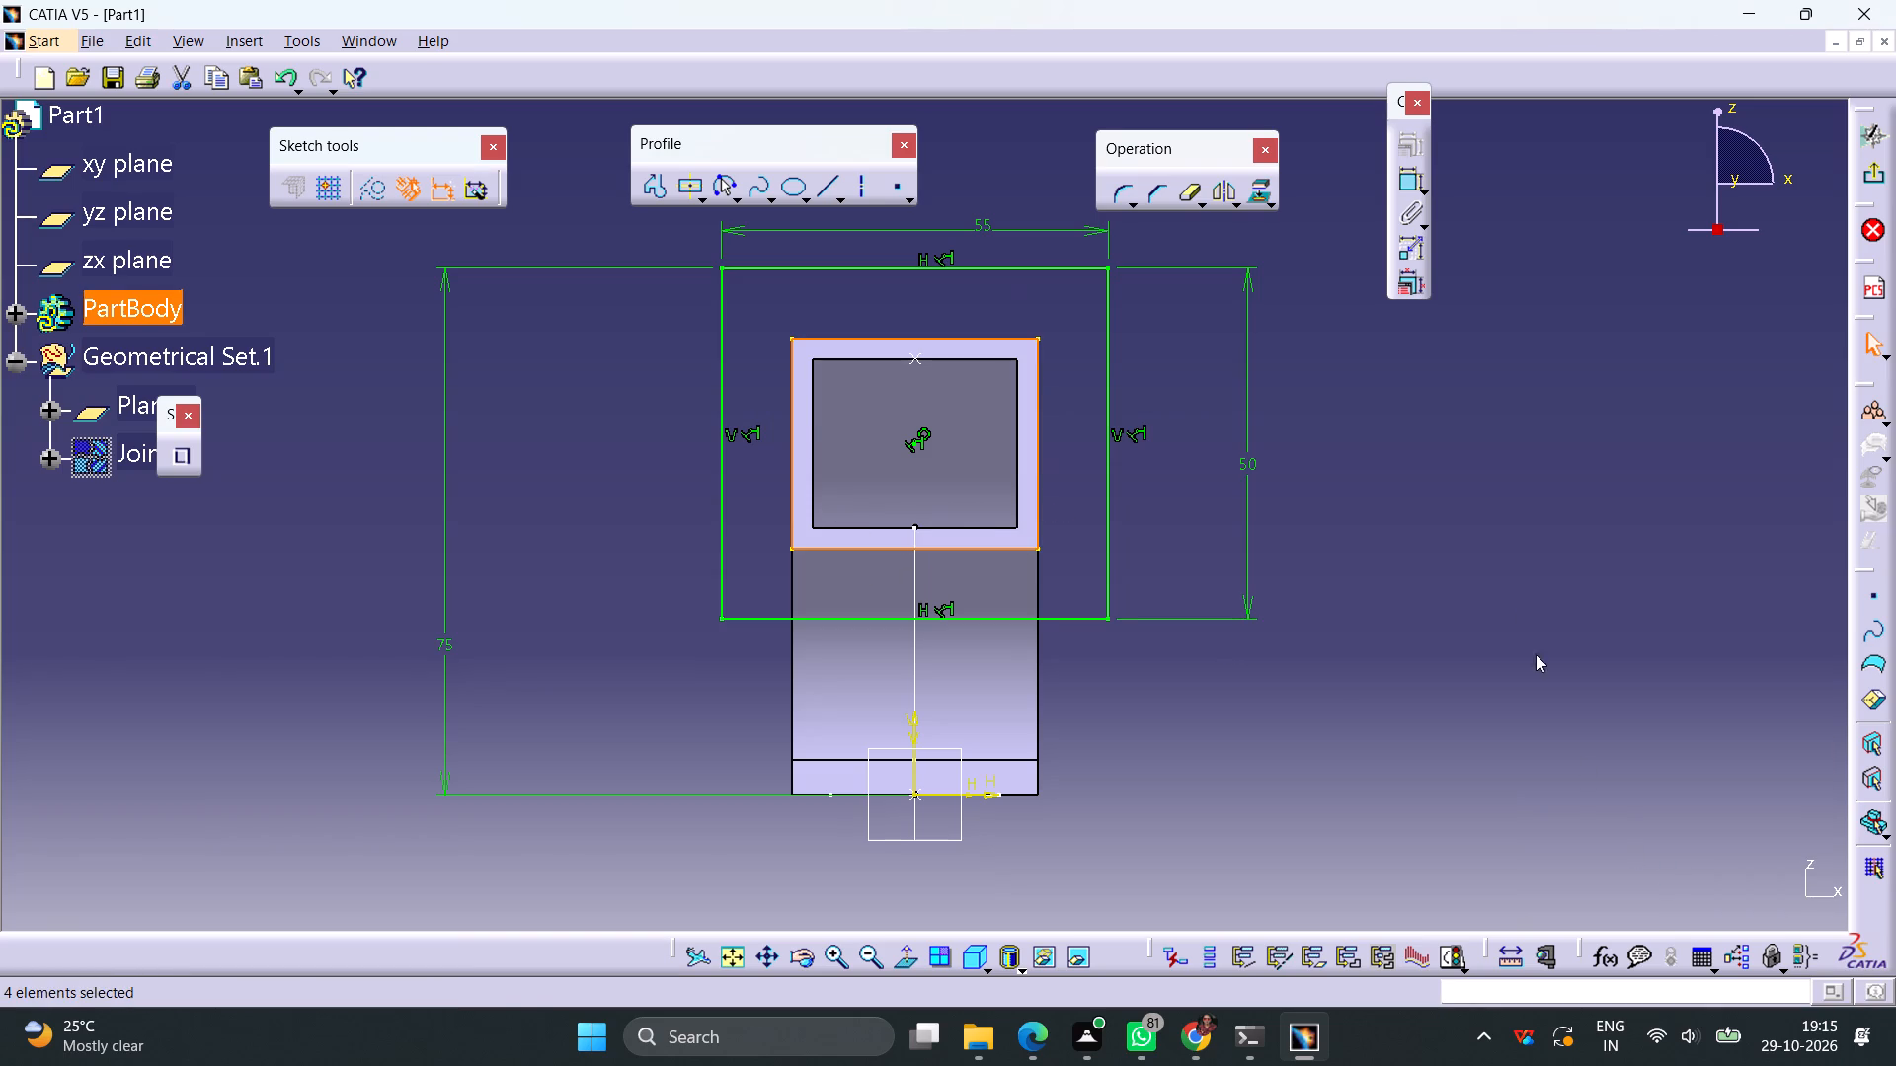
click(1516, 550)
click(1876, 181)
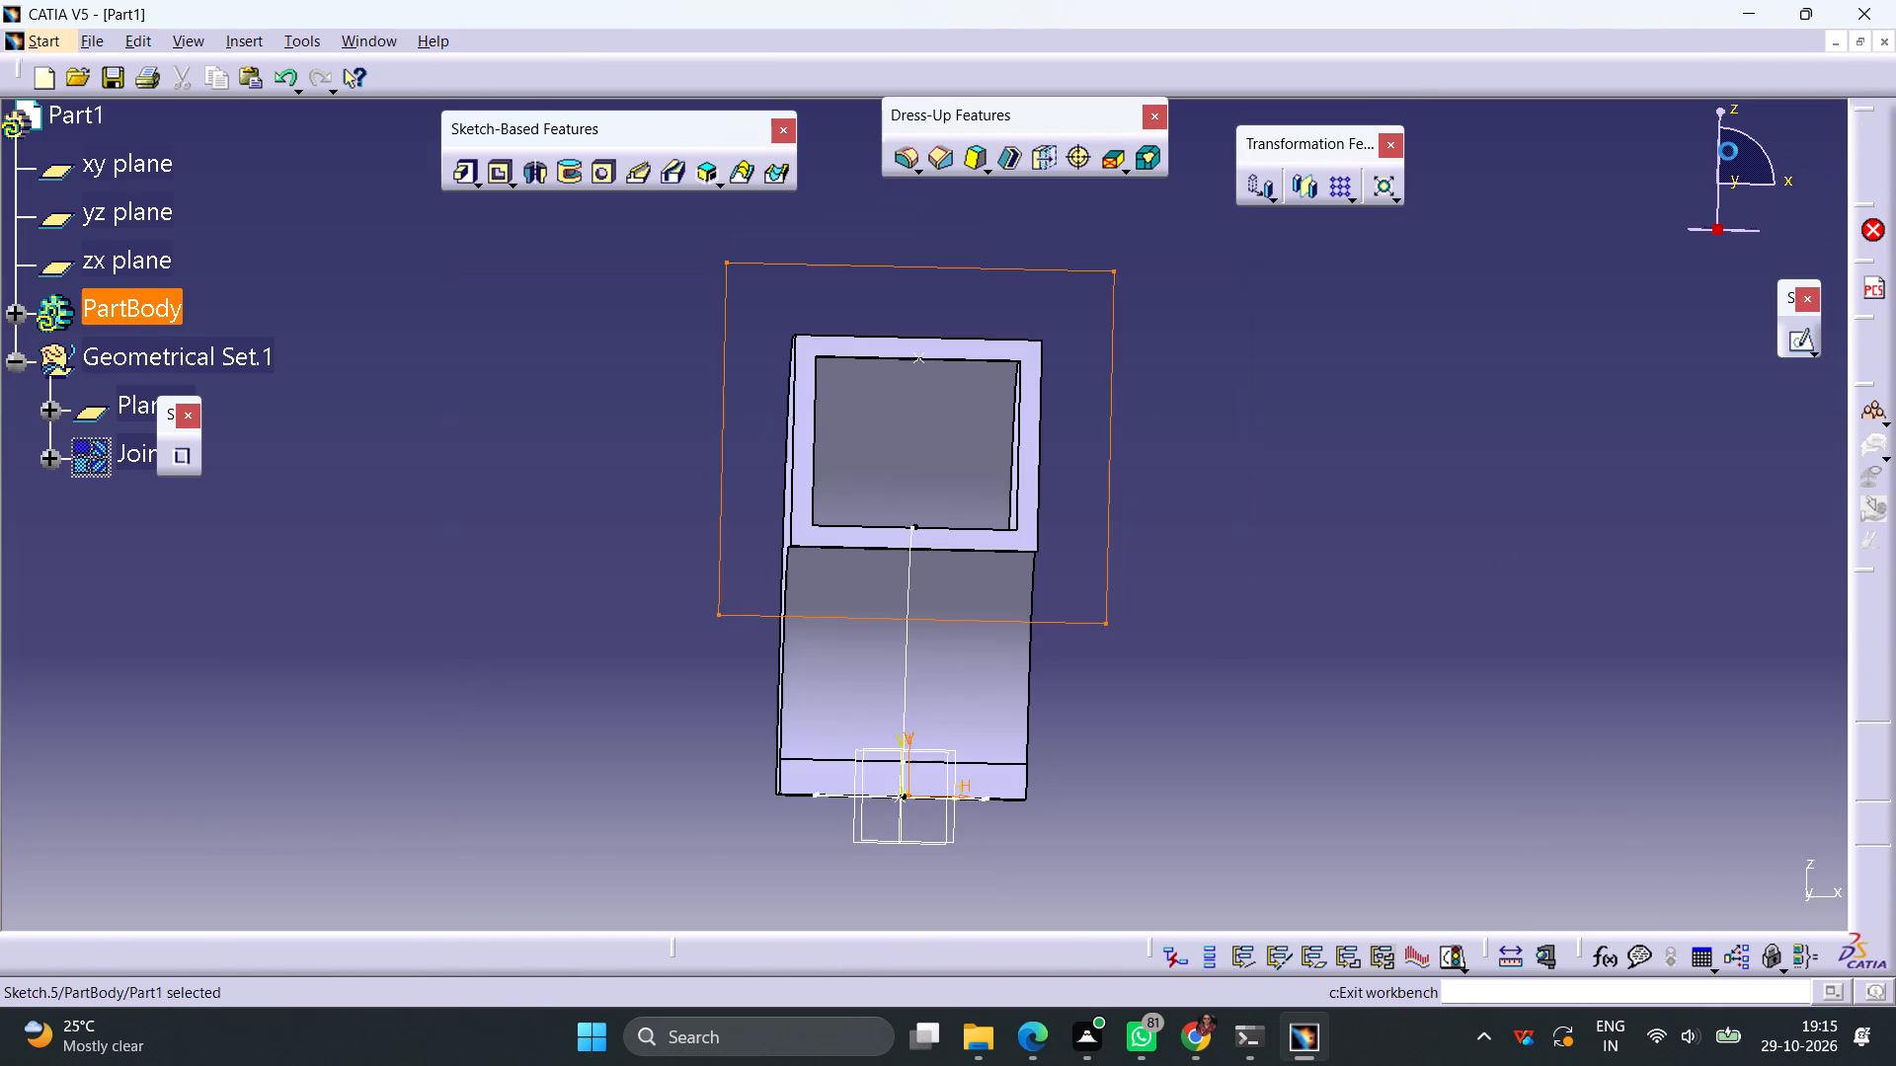
Pad the flange sketch to a length of 5 mm.
click(456, 171)
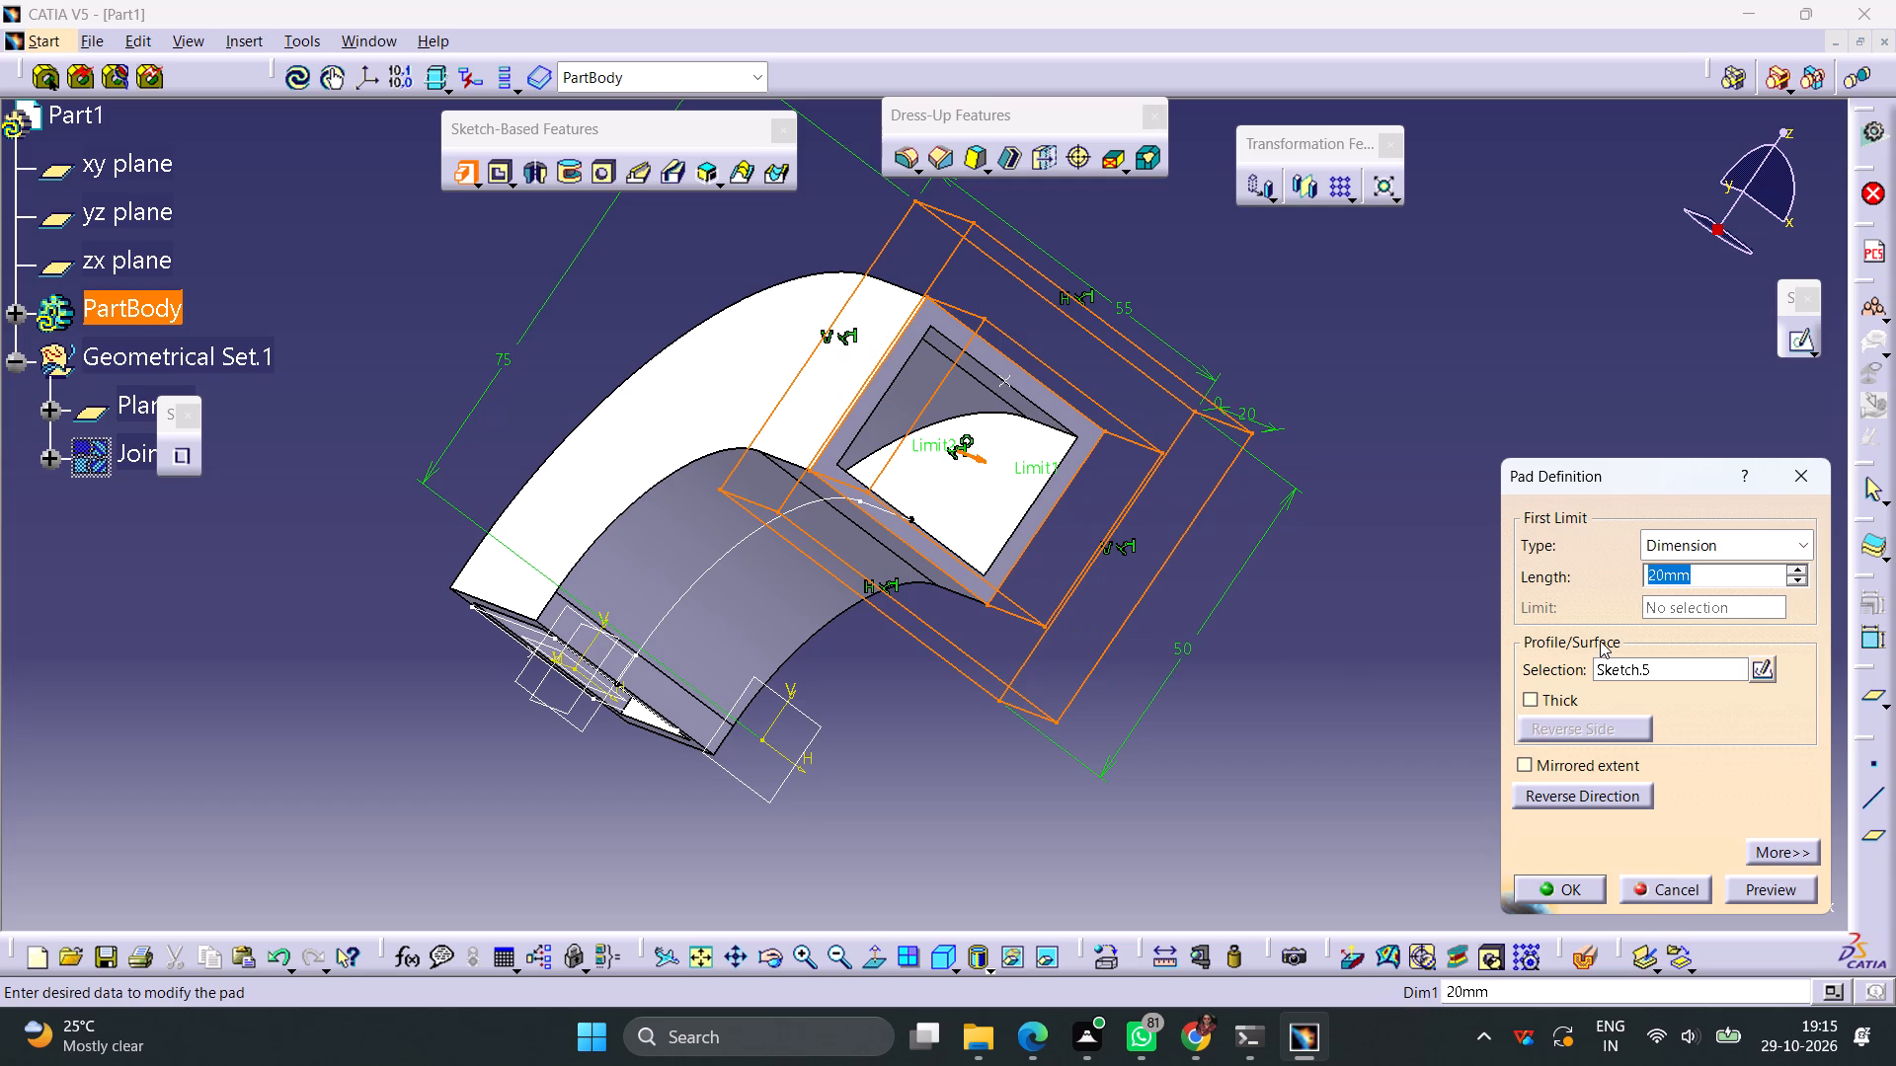
key(5)
key(Return)
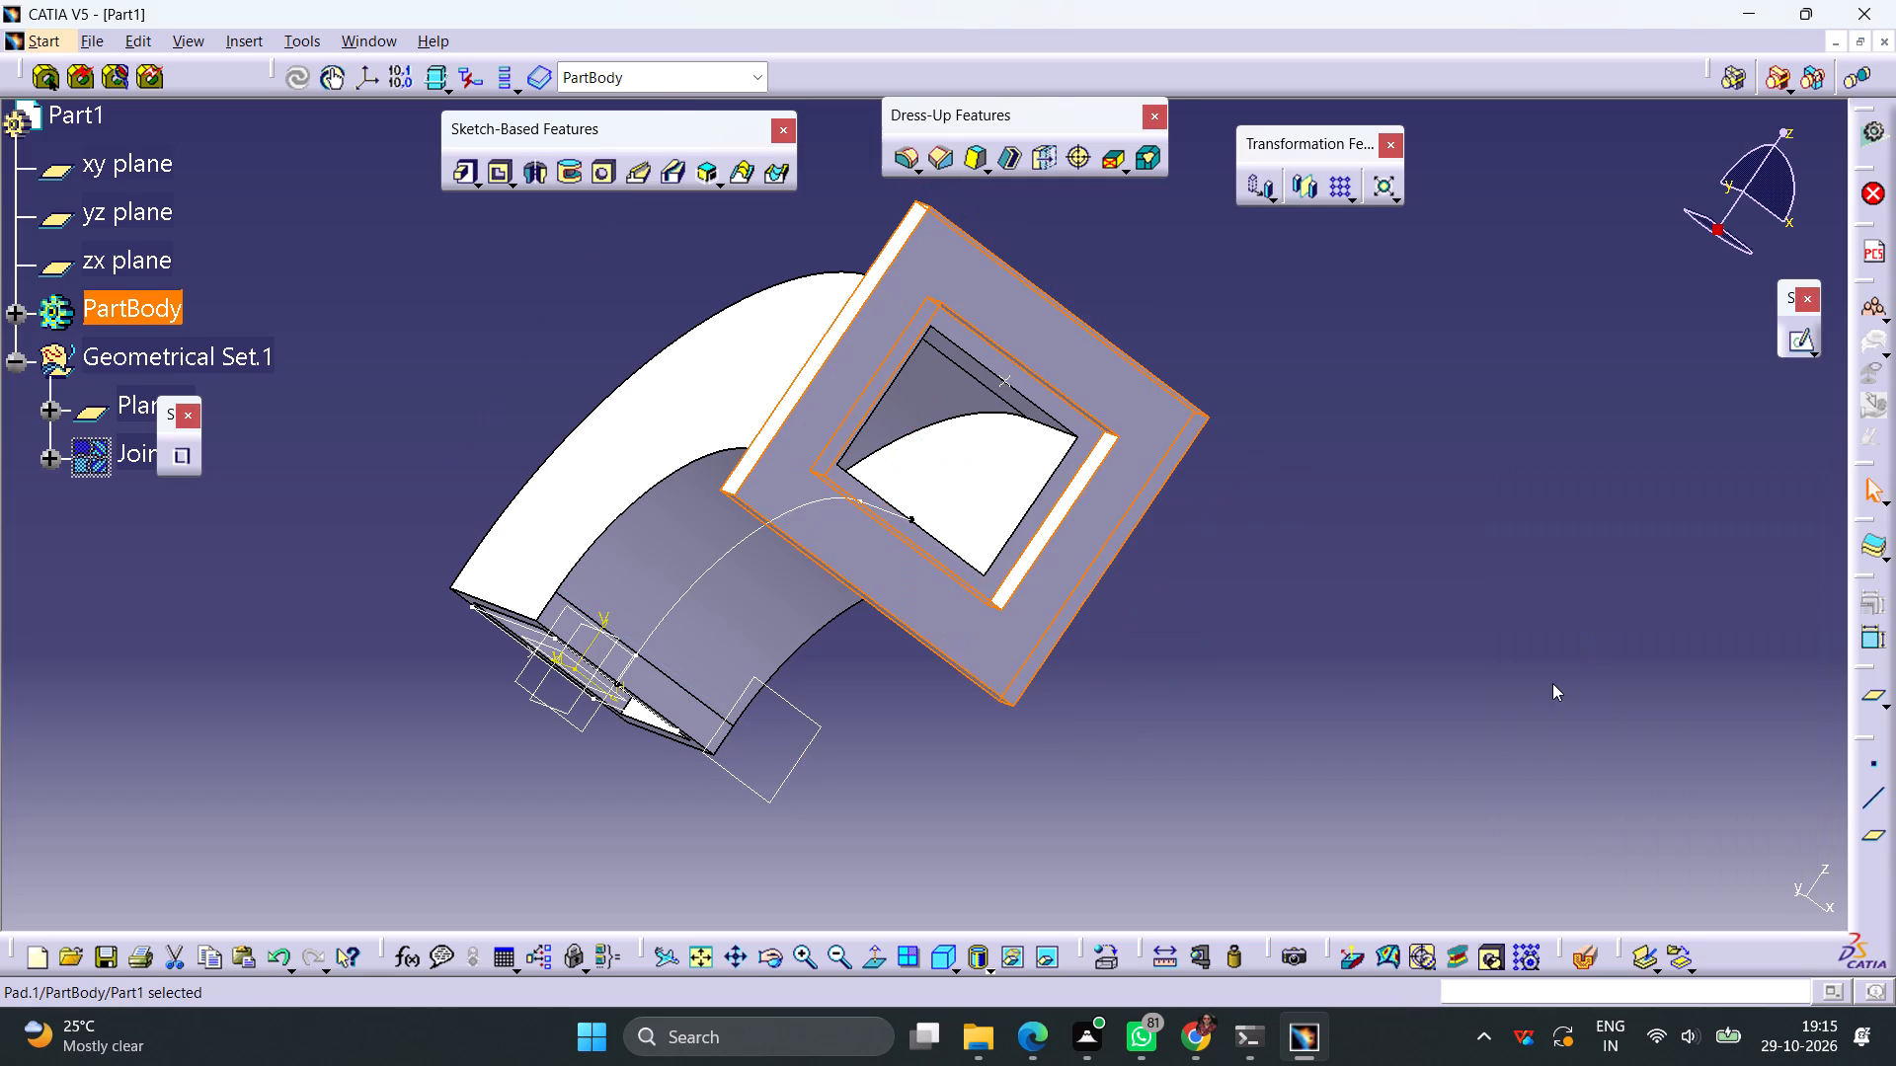
click(1402, 684)
Reopen the flange pad's sketch from its definition and delete the four projected outer edges of the rib.
middle_drag(1189, 653, 1169, 633)
right_drag(1189, 654, 1169, 633)
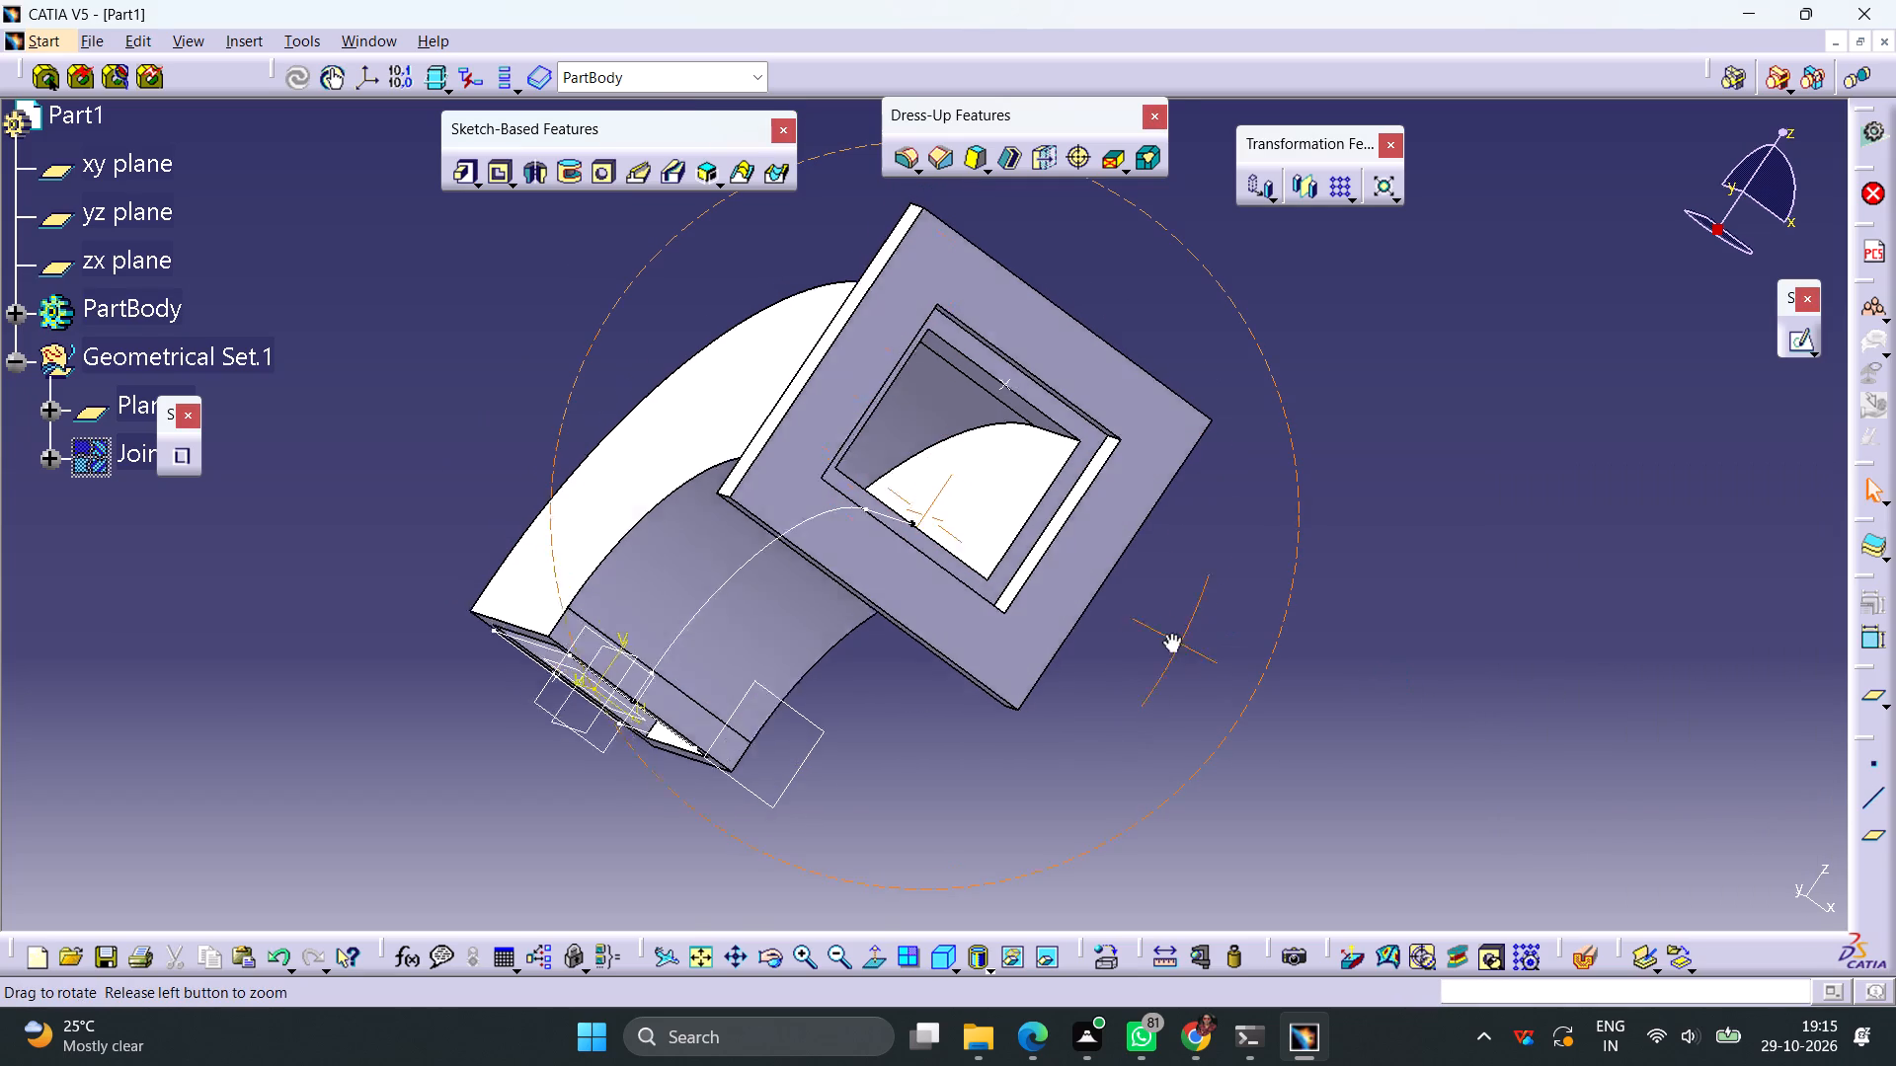
right_drag(1169, 633, 1027, 293)
middle_drag(1169, 633, 1027, 293)
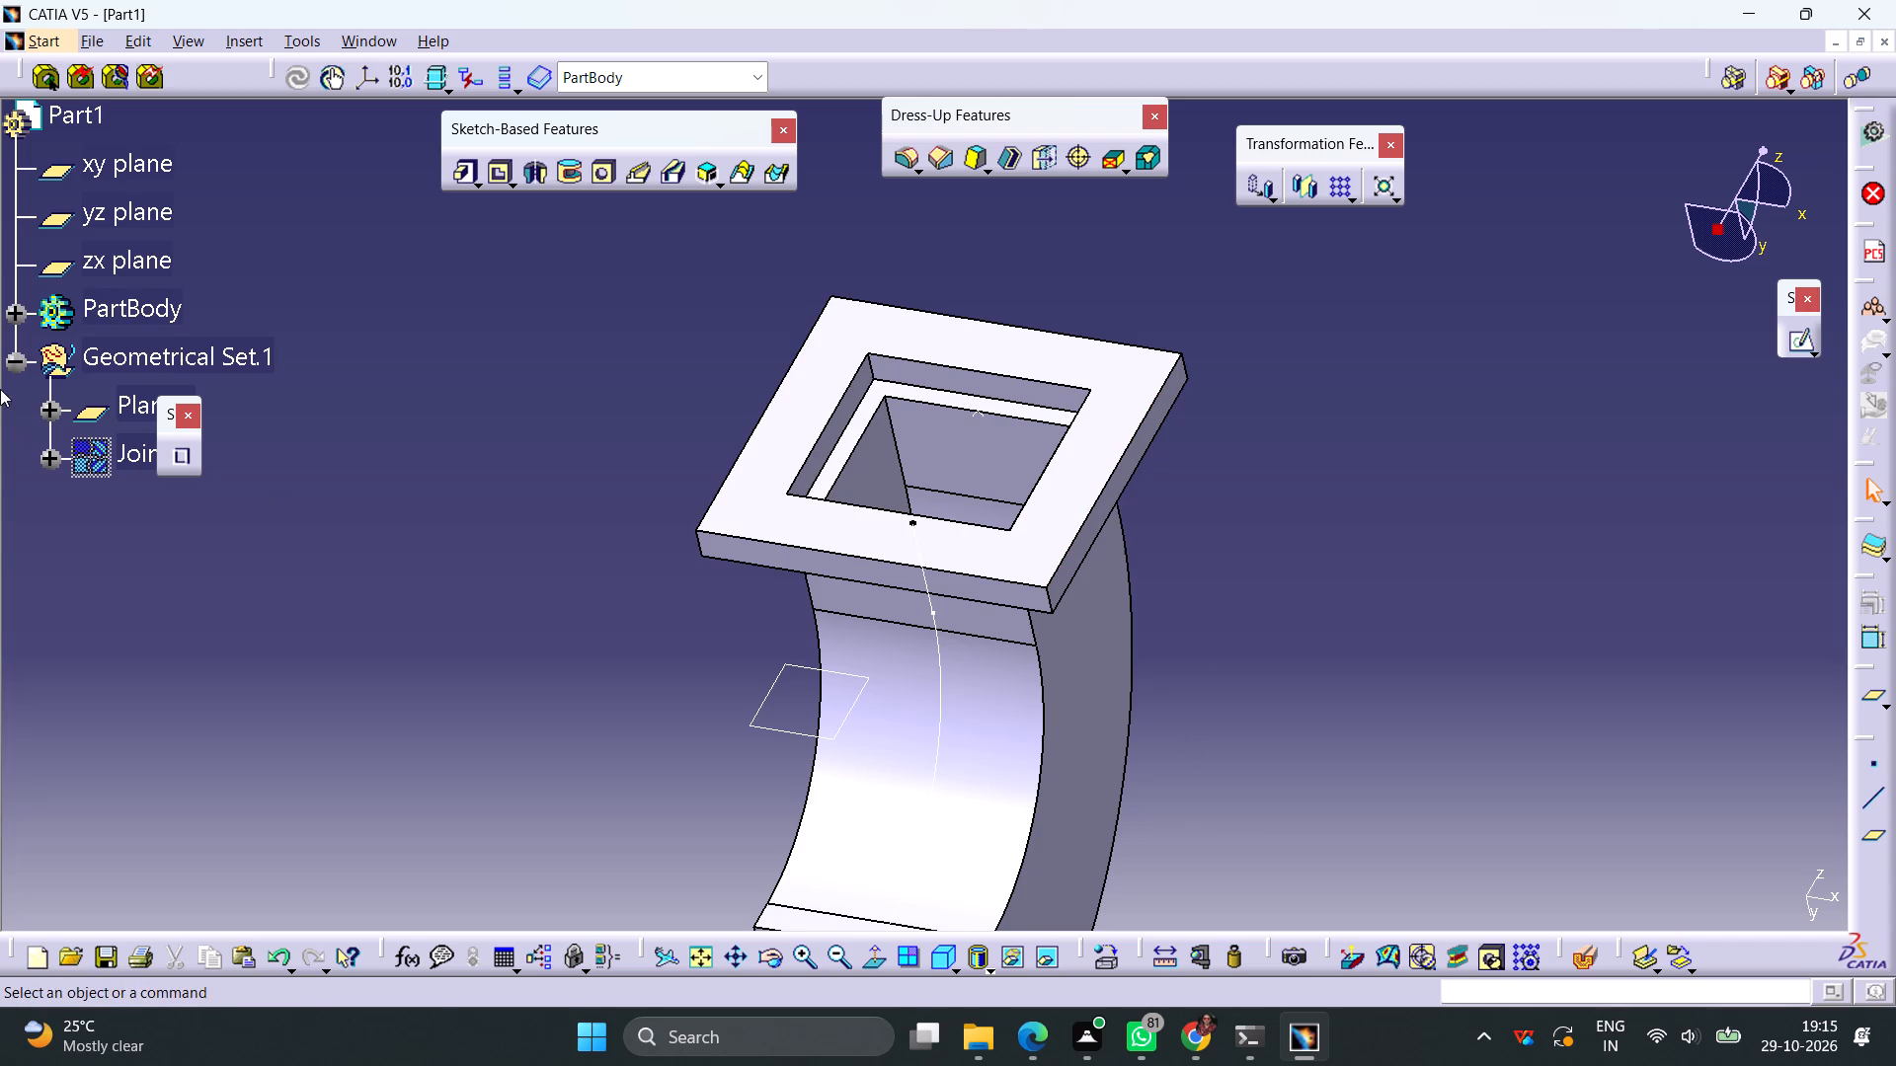
click(12, 314)
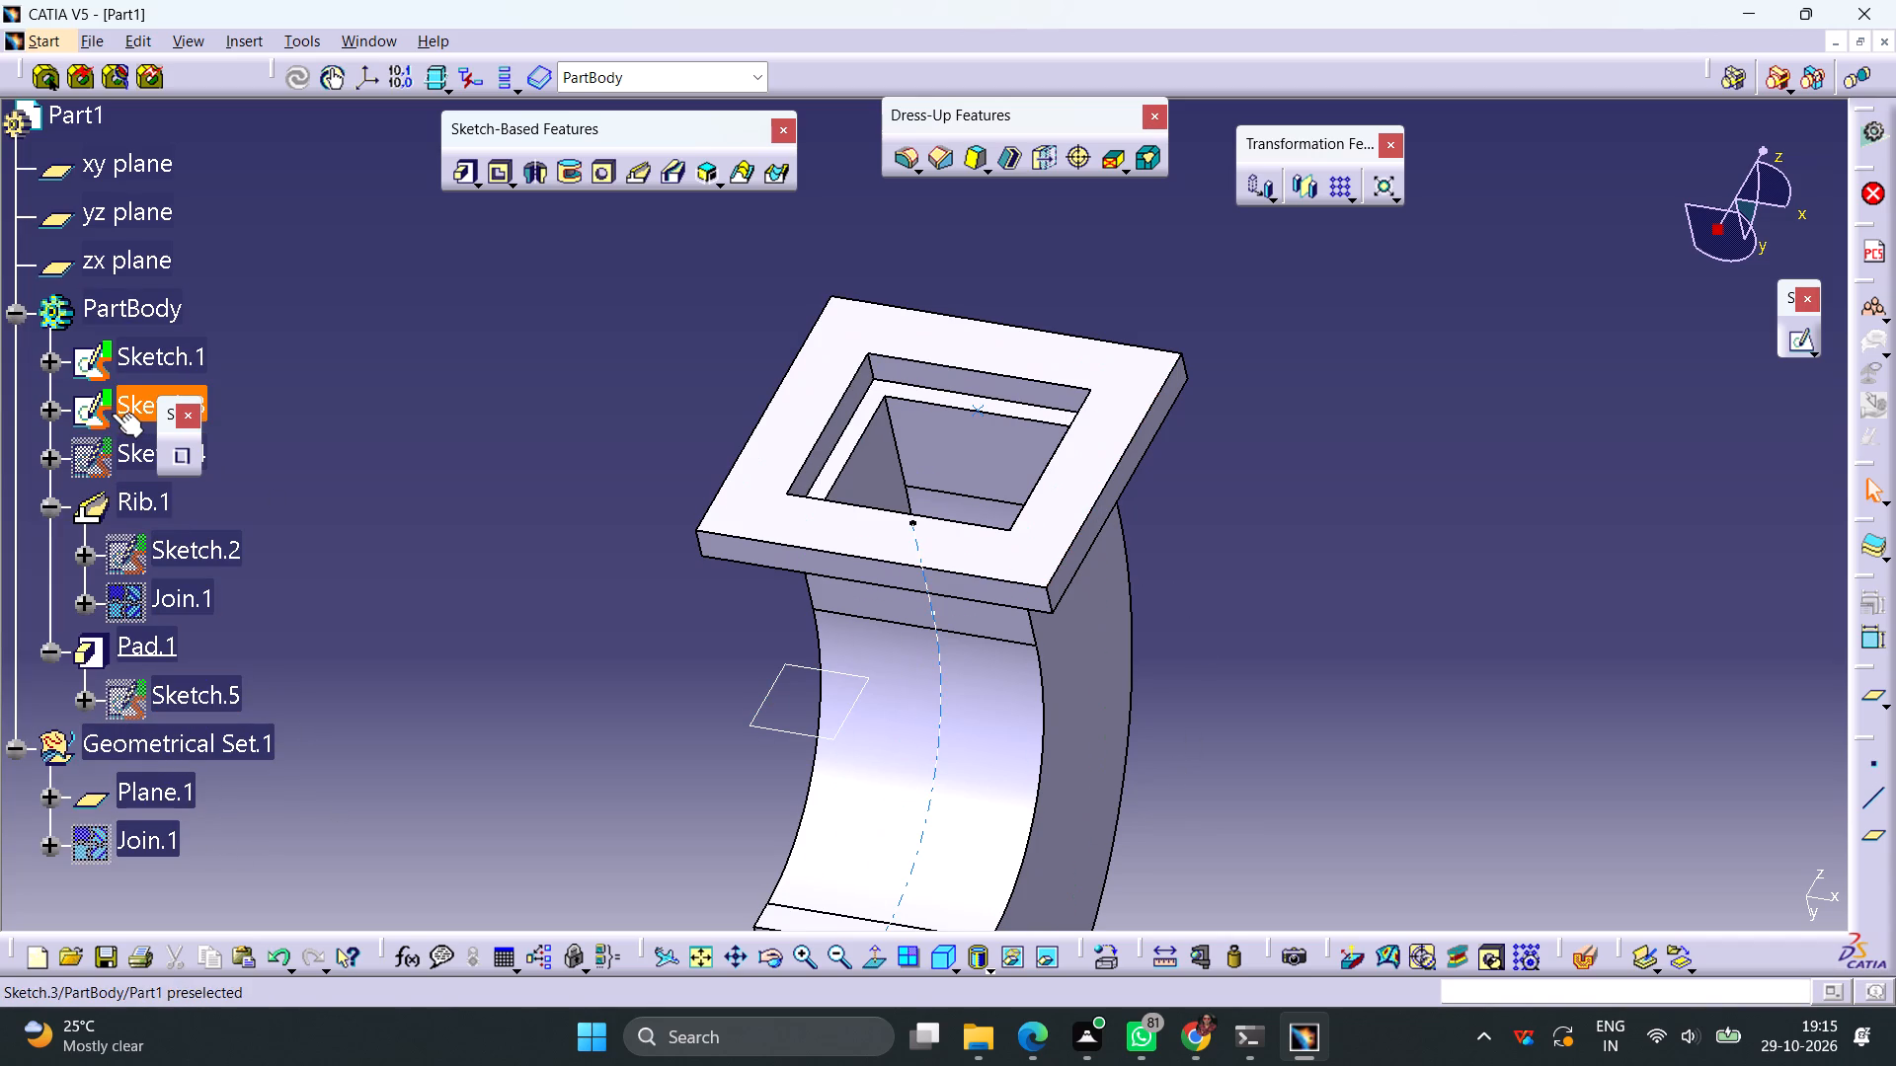
double_click(788, 454)
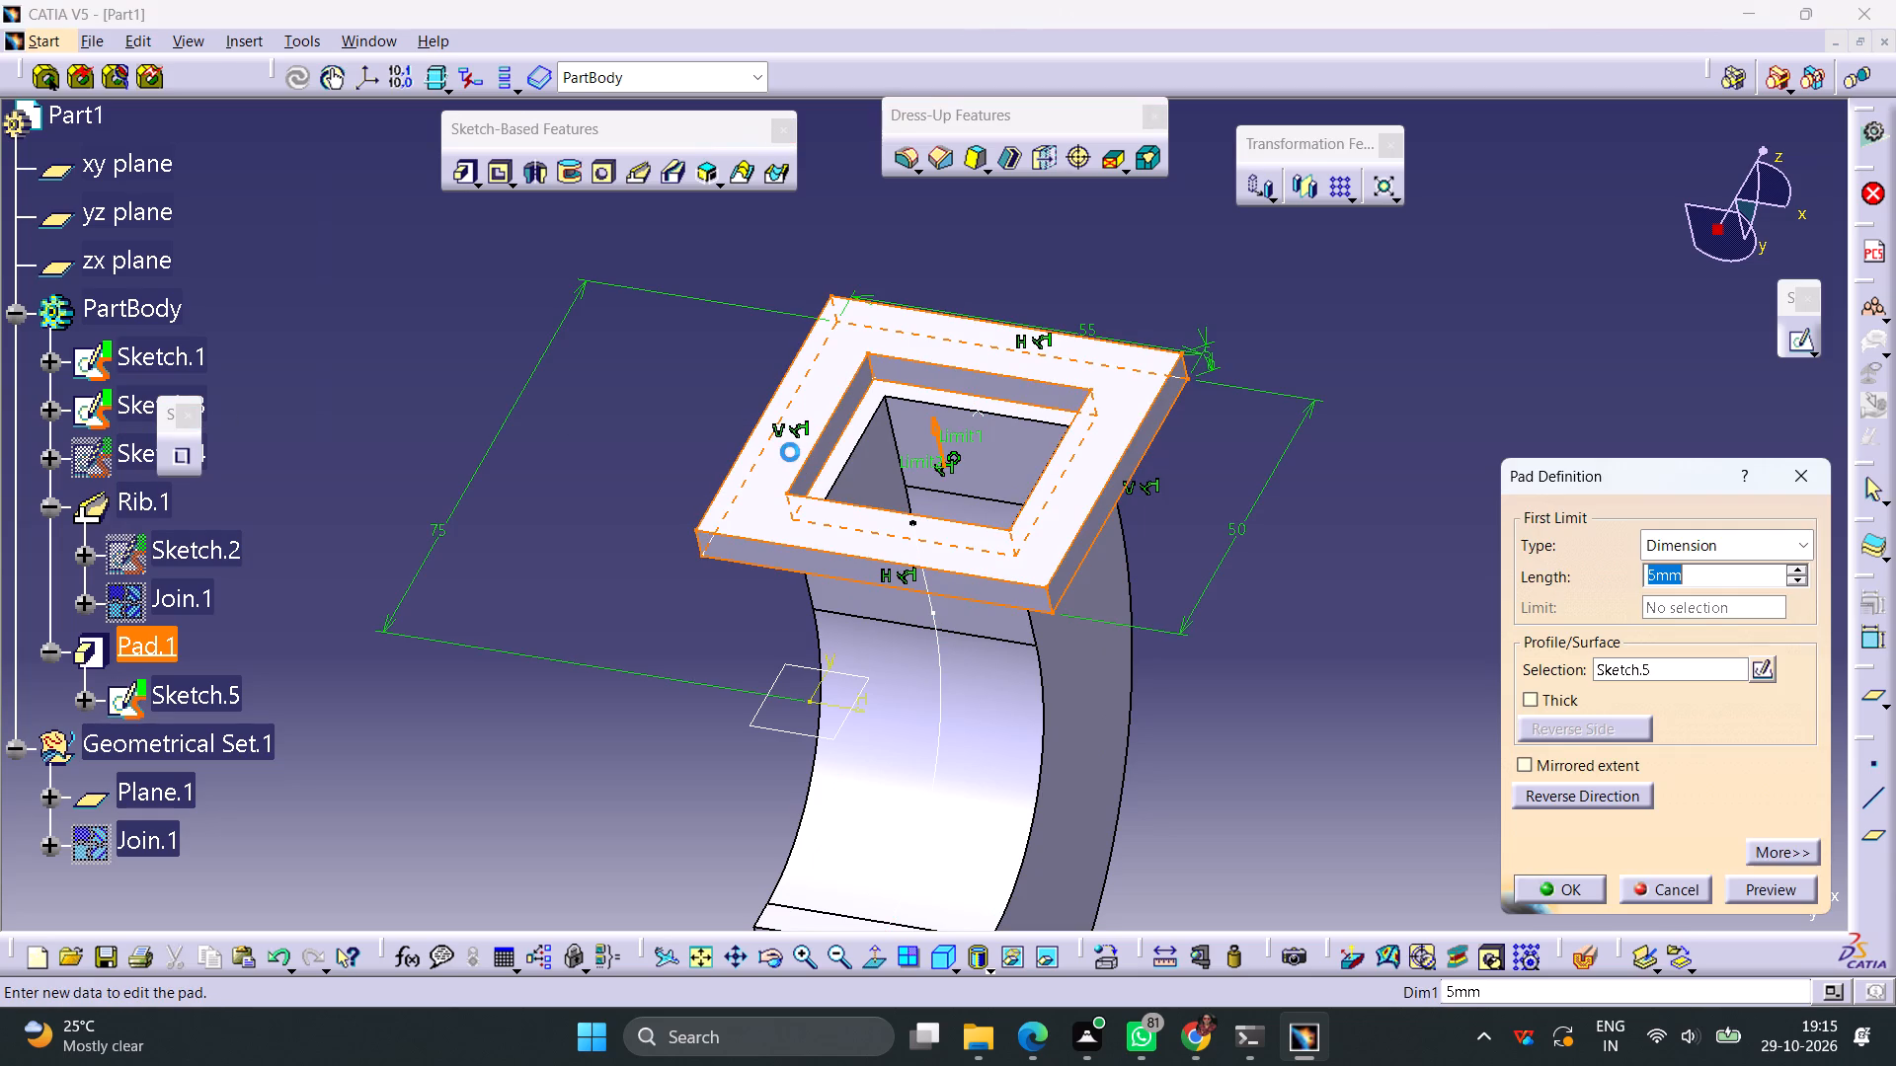
click(1766, 669)
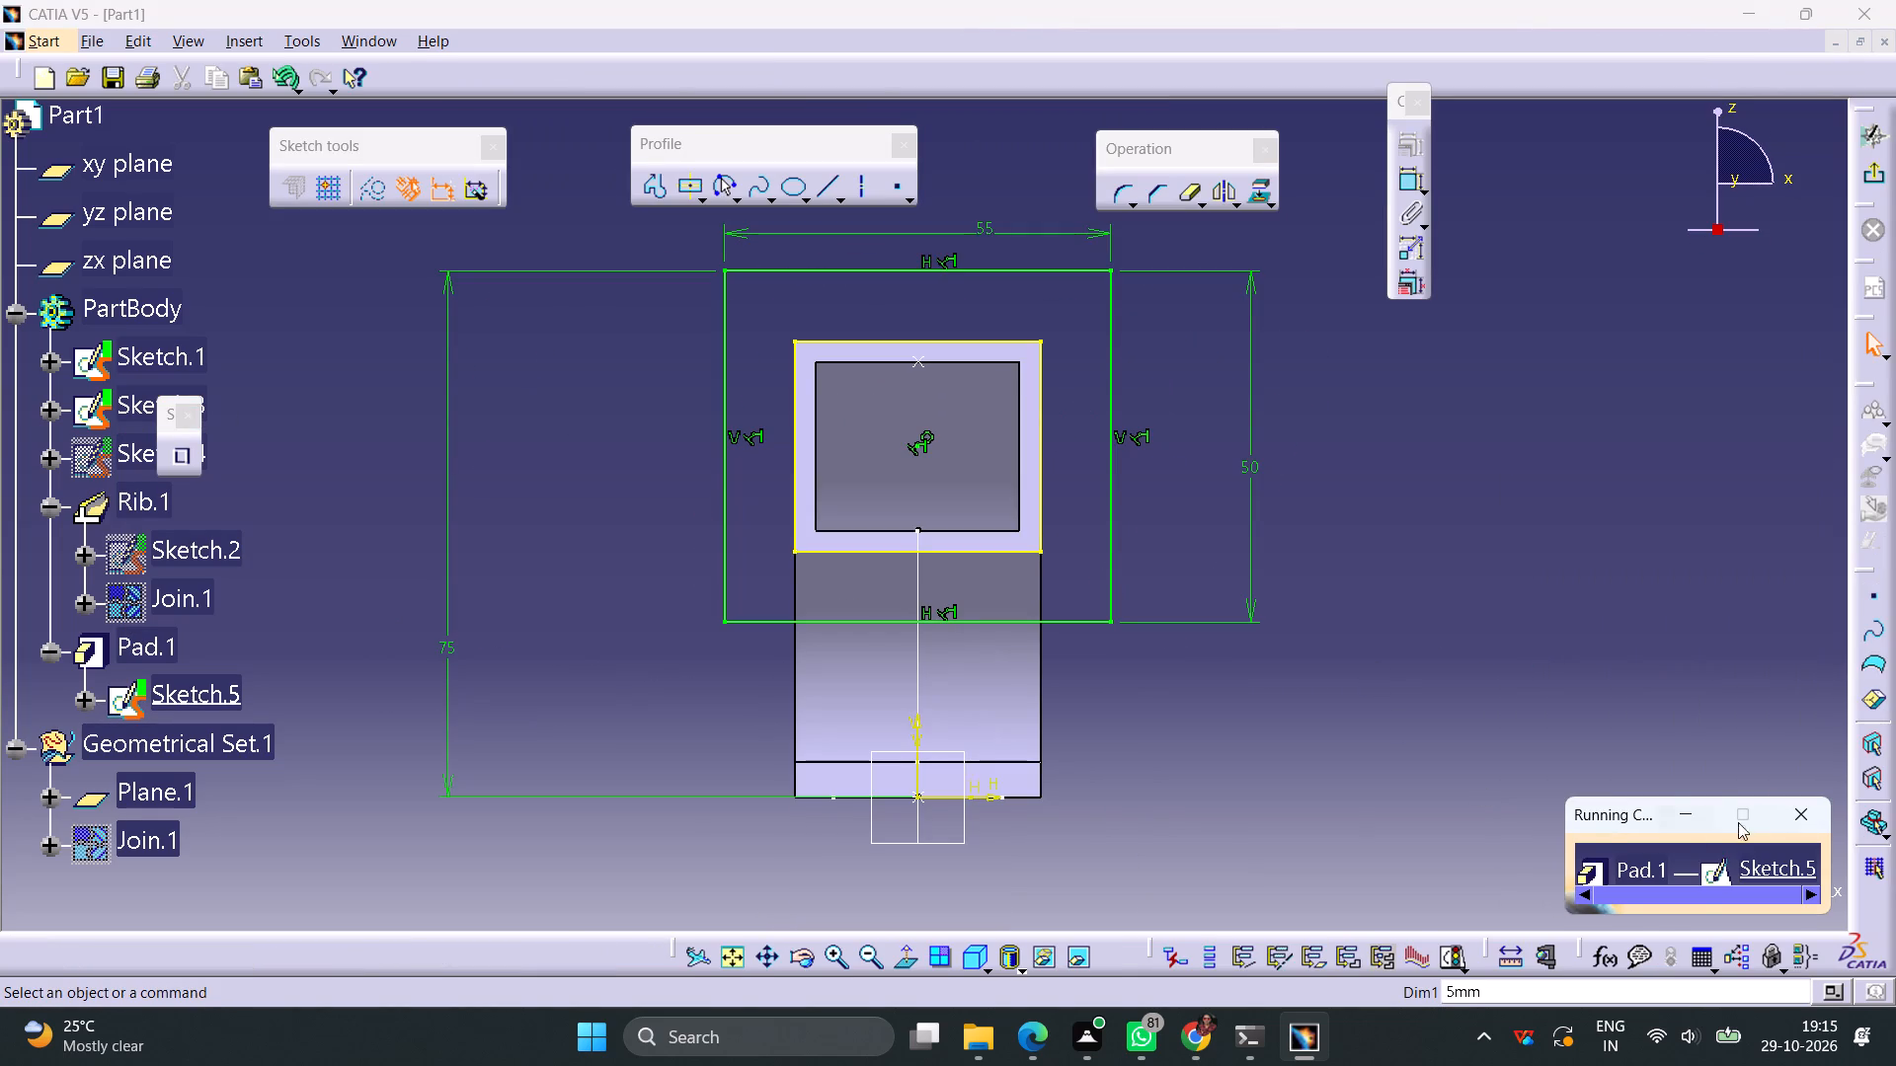
click(1815, 809)
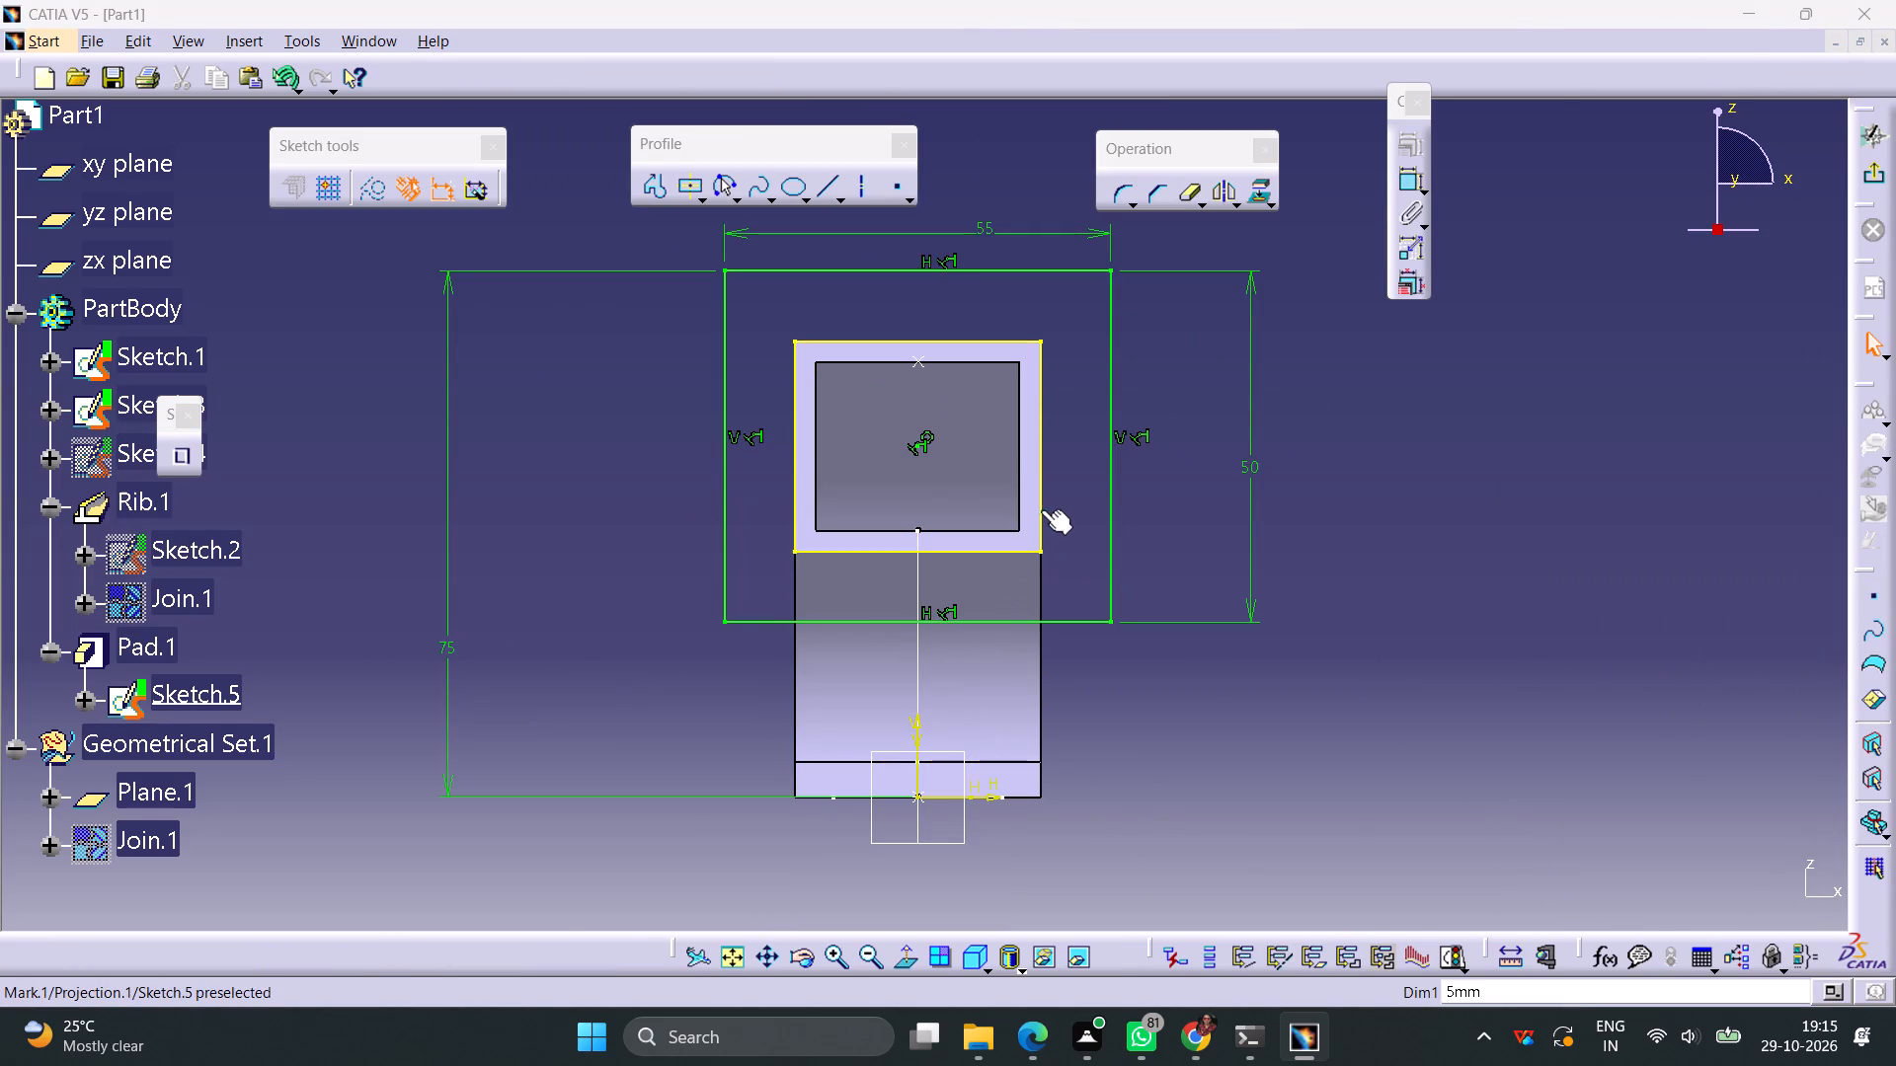
click(1044, 505)
key(Delete)
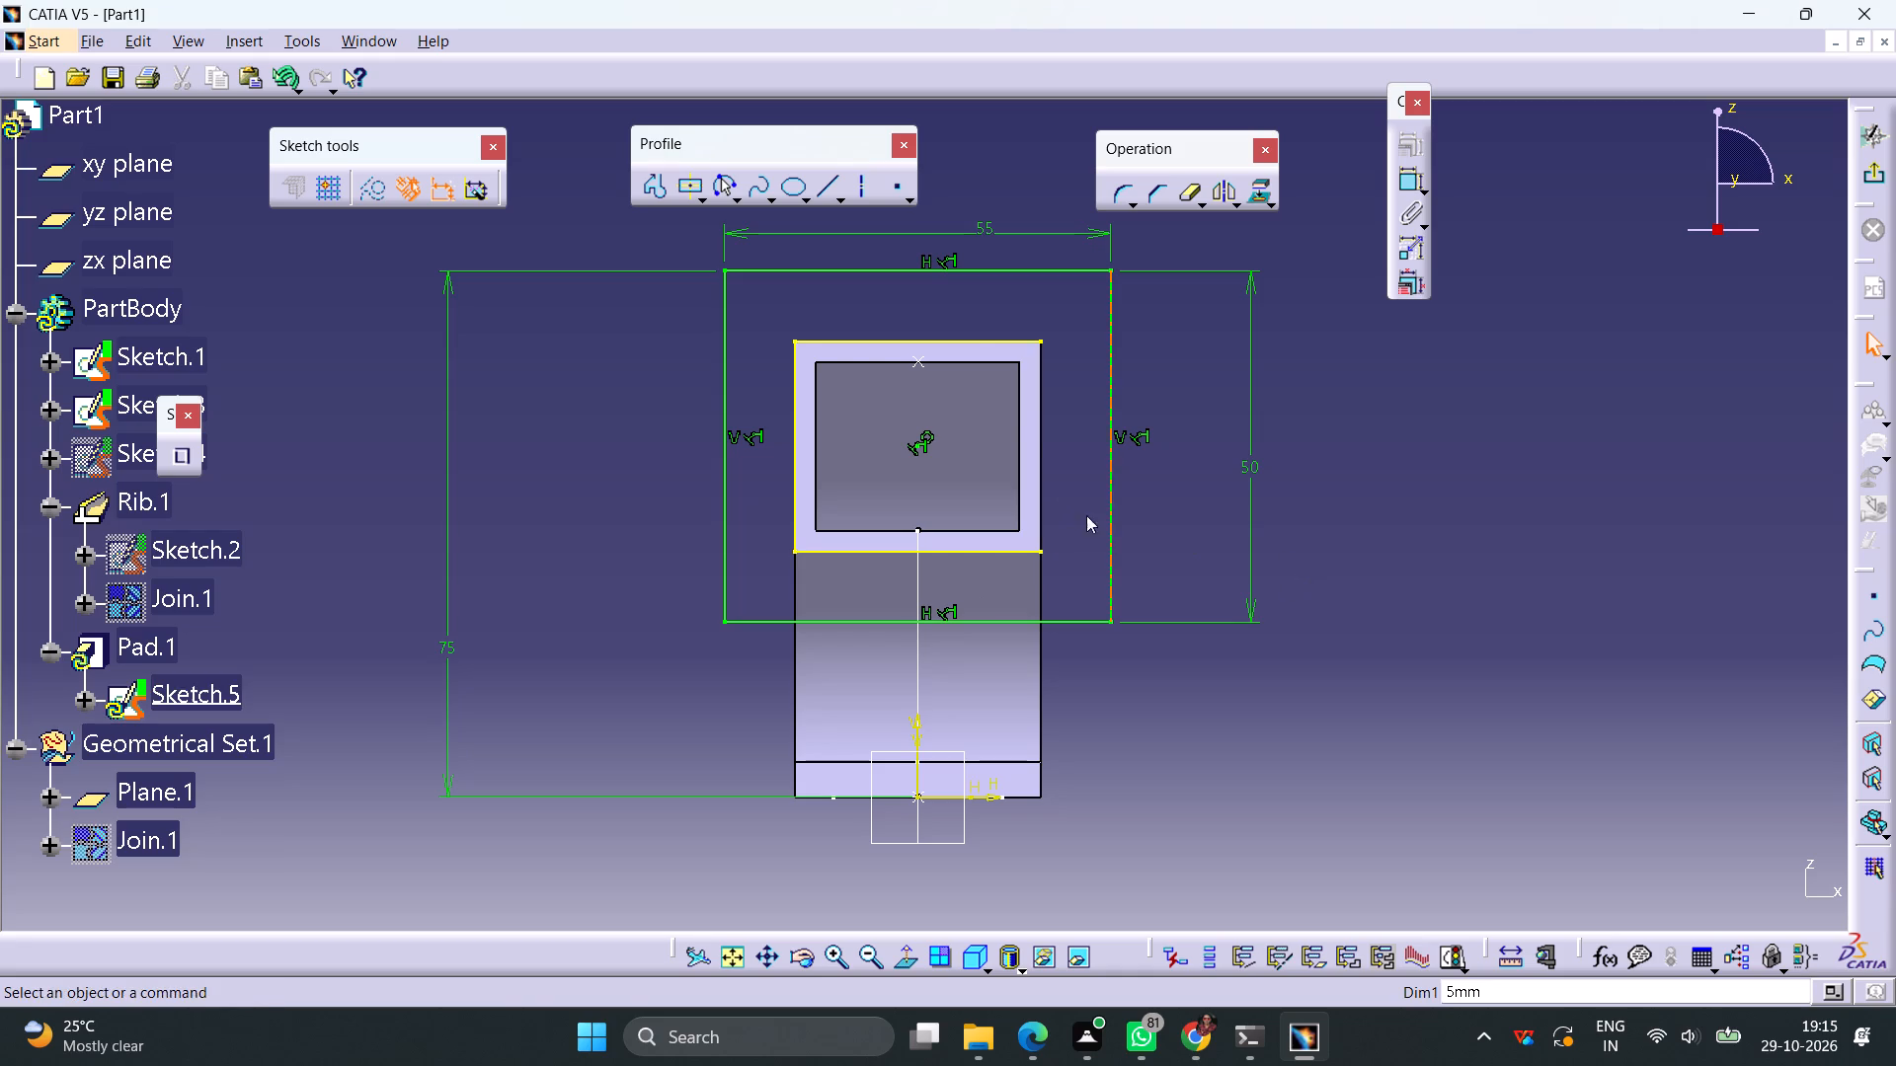
click(952, 340)
key(Delete)
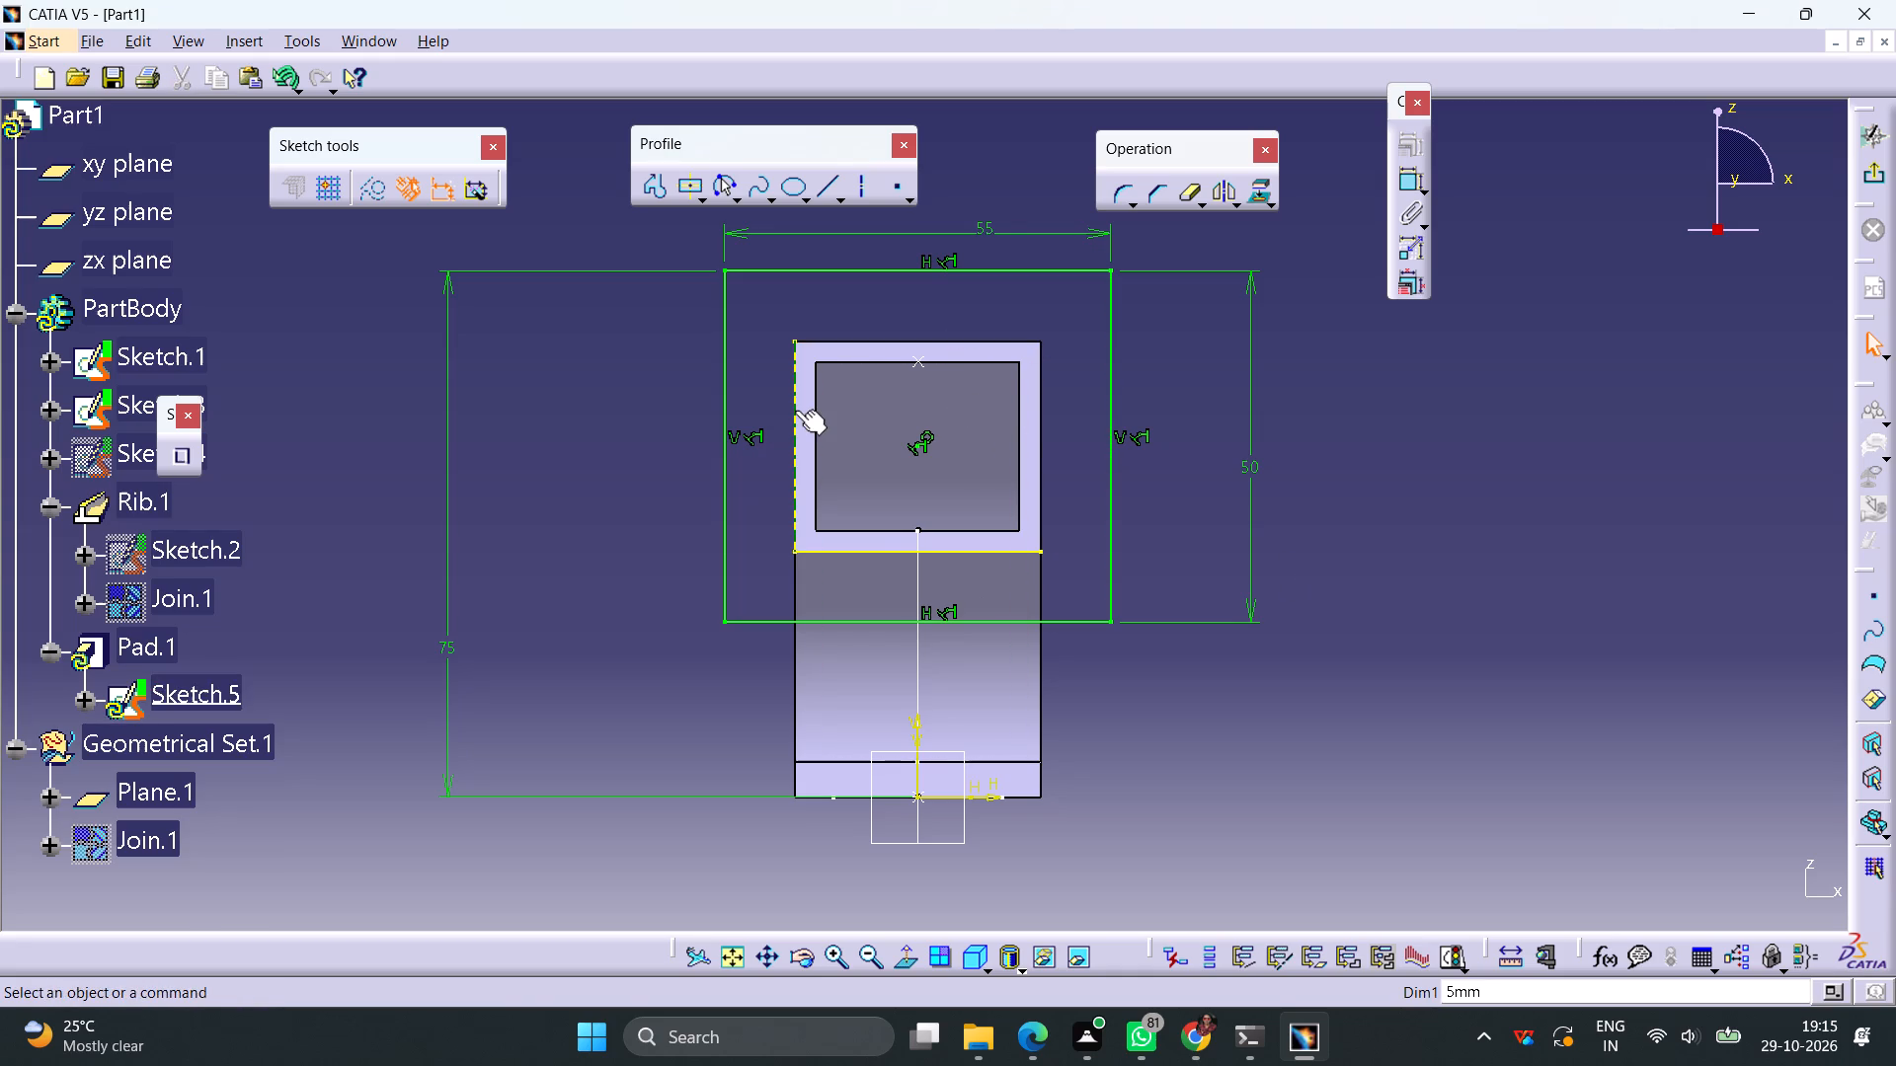
click(795, 410)
key(Delete)
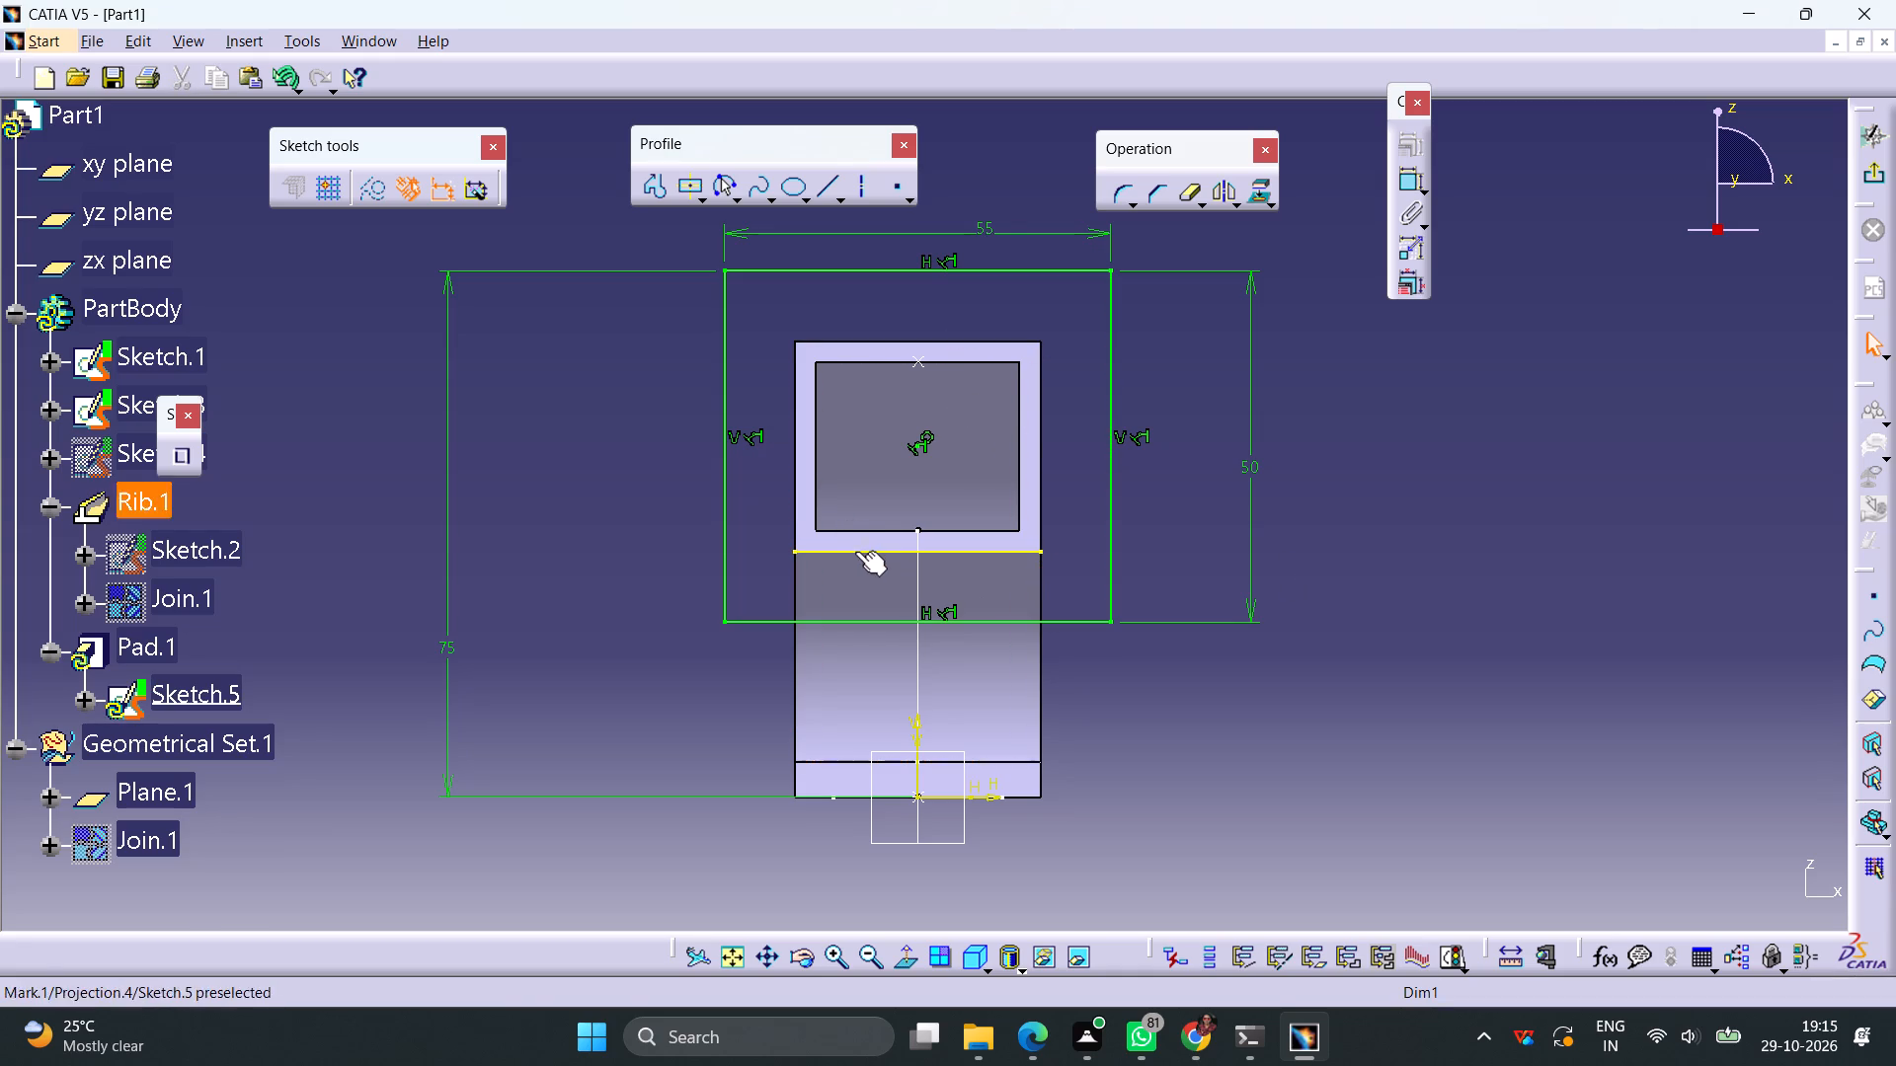
click(873, 554)
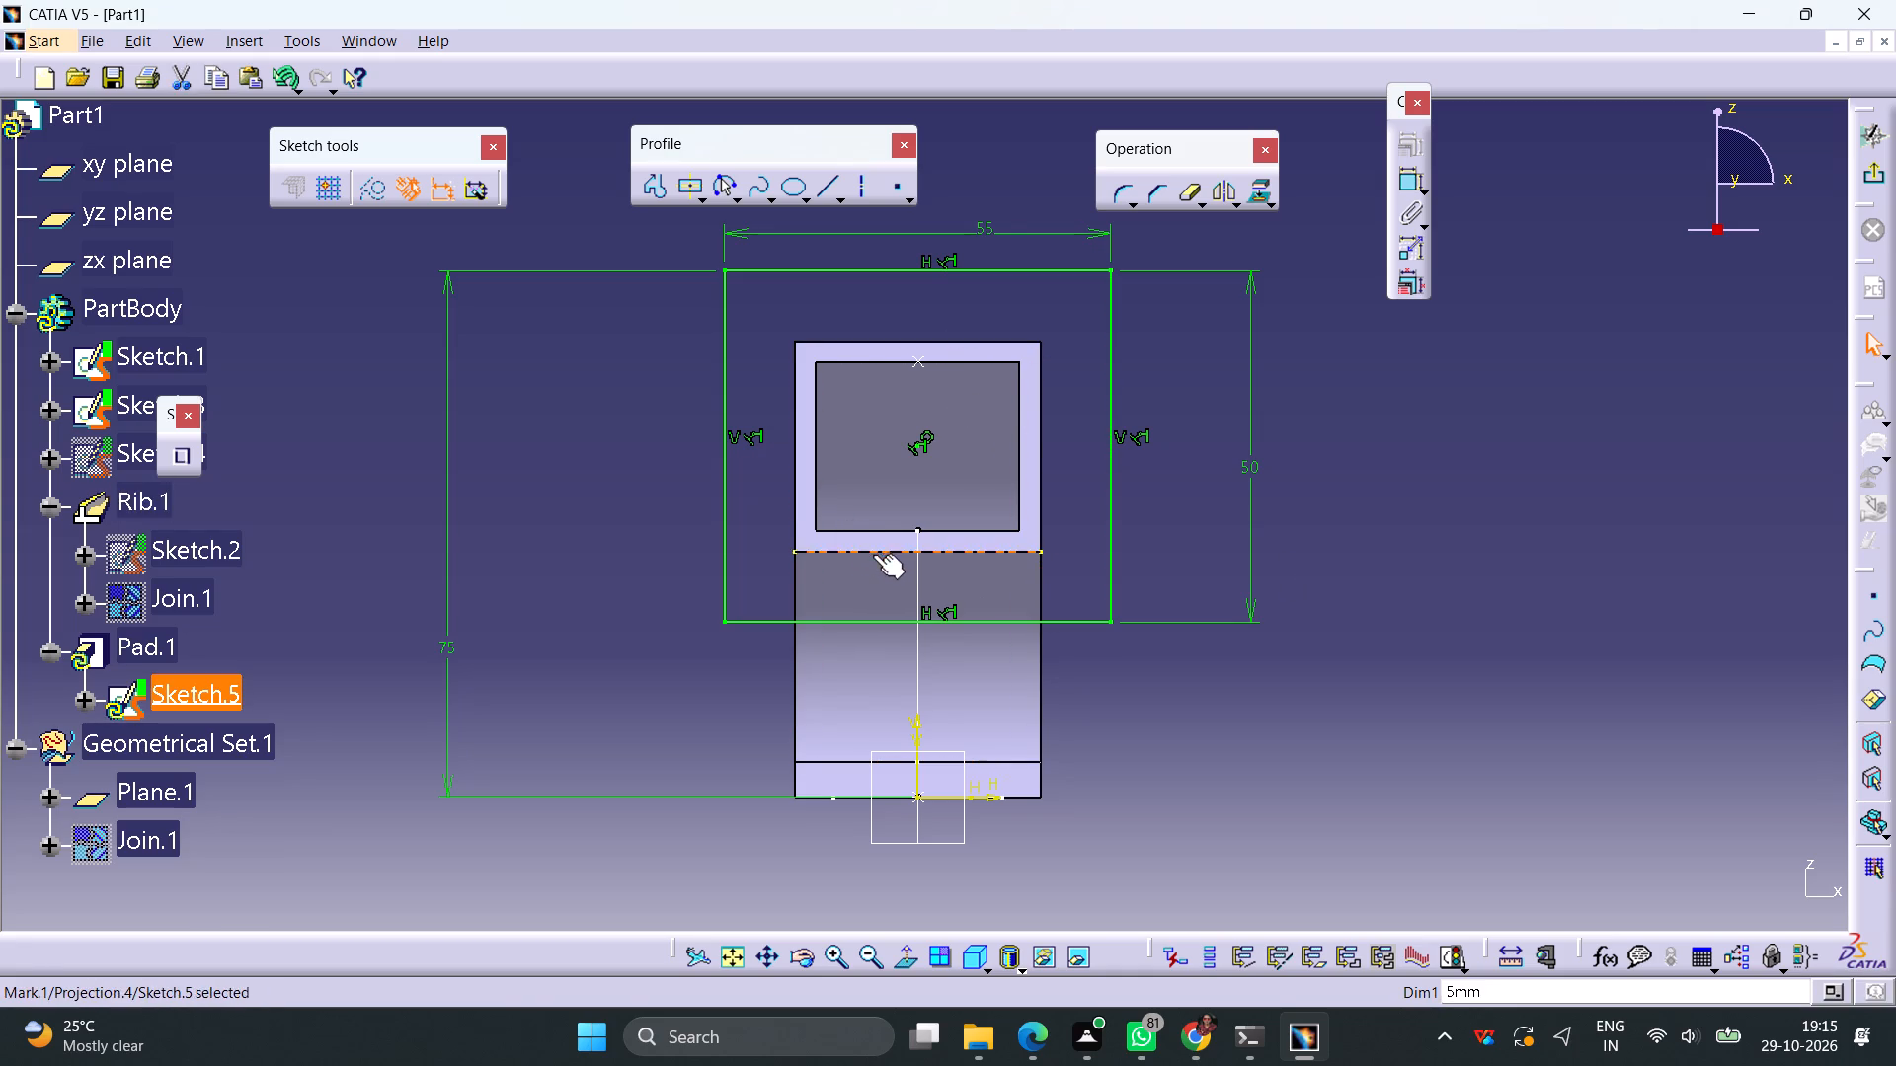
key(Delete)
Project the four inner edges of the duct opening into the flange sketch and return to the pad definition.
click(1259, 197)
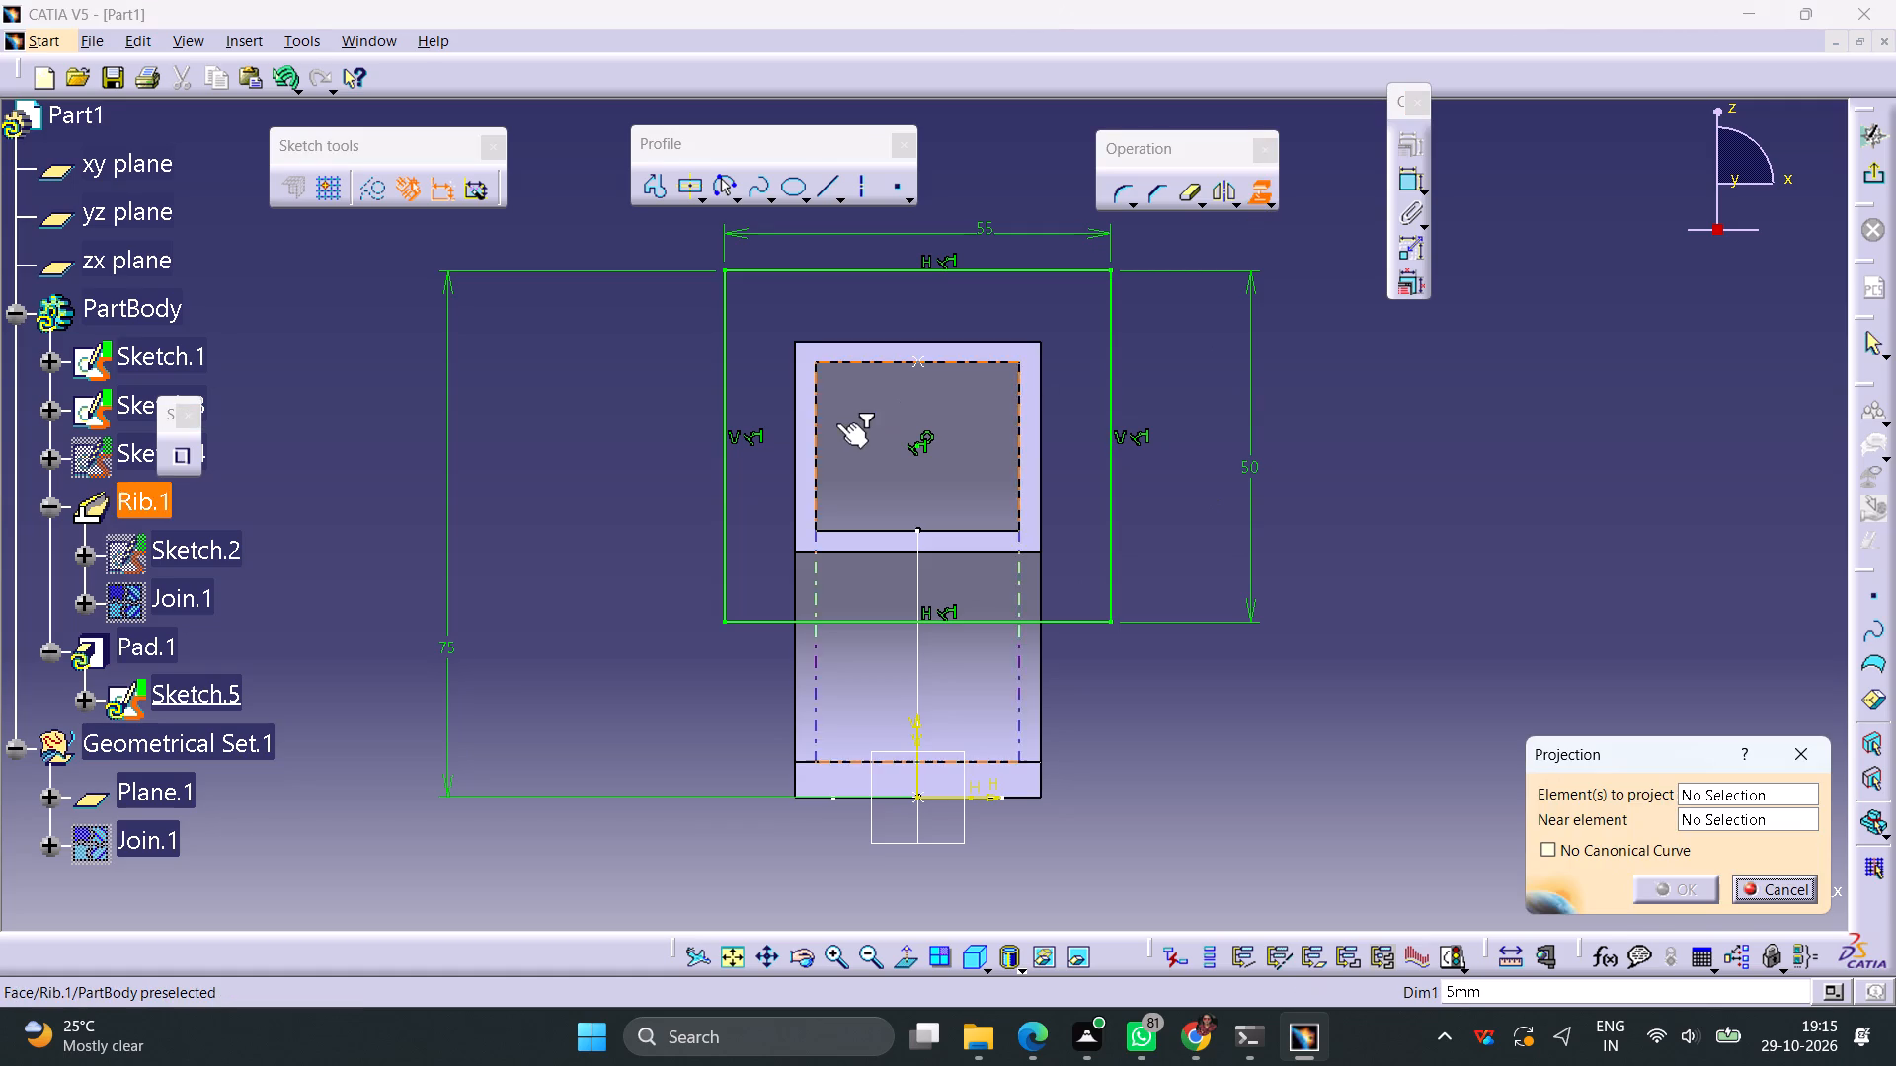
click(815, 431)
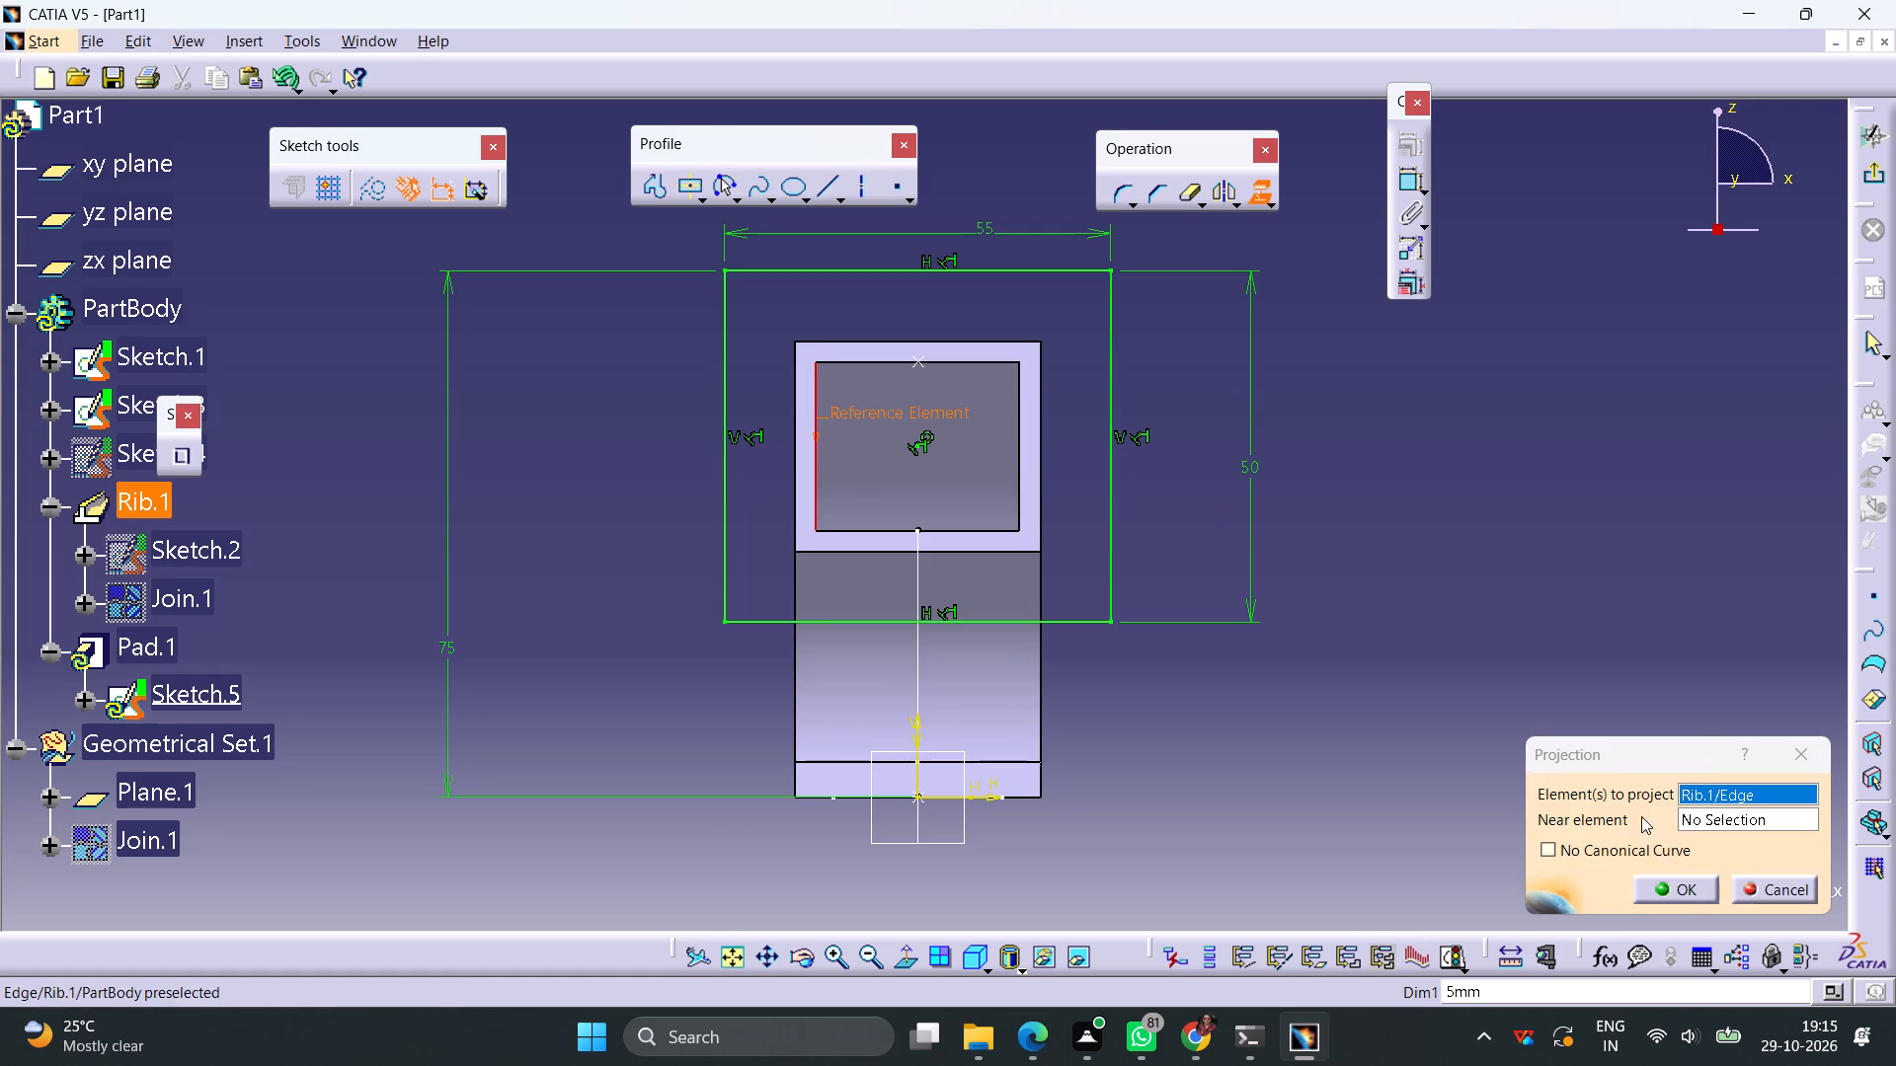
click(1678, 890)
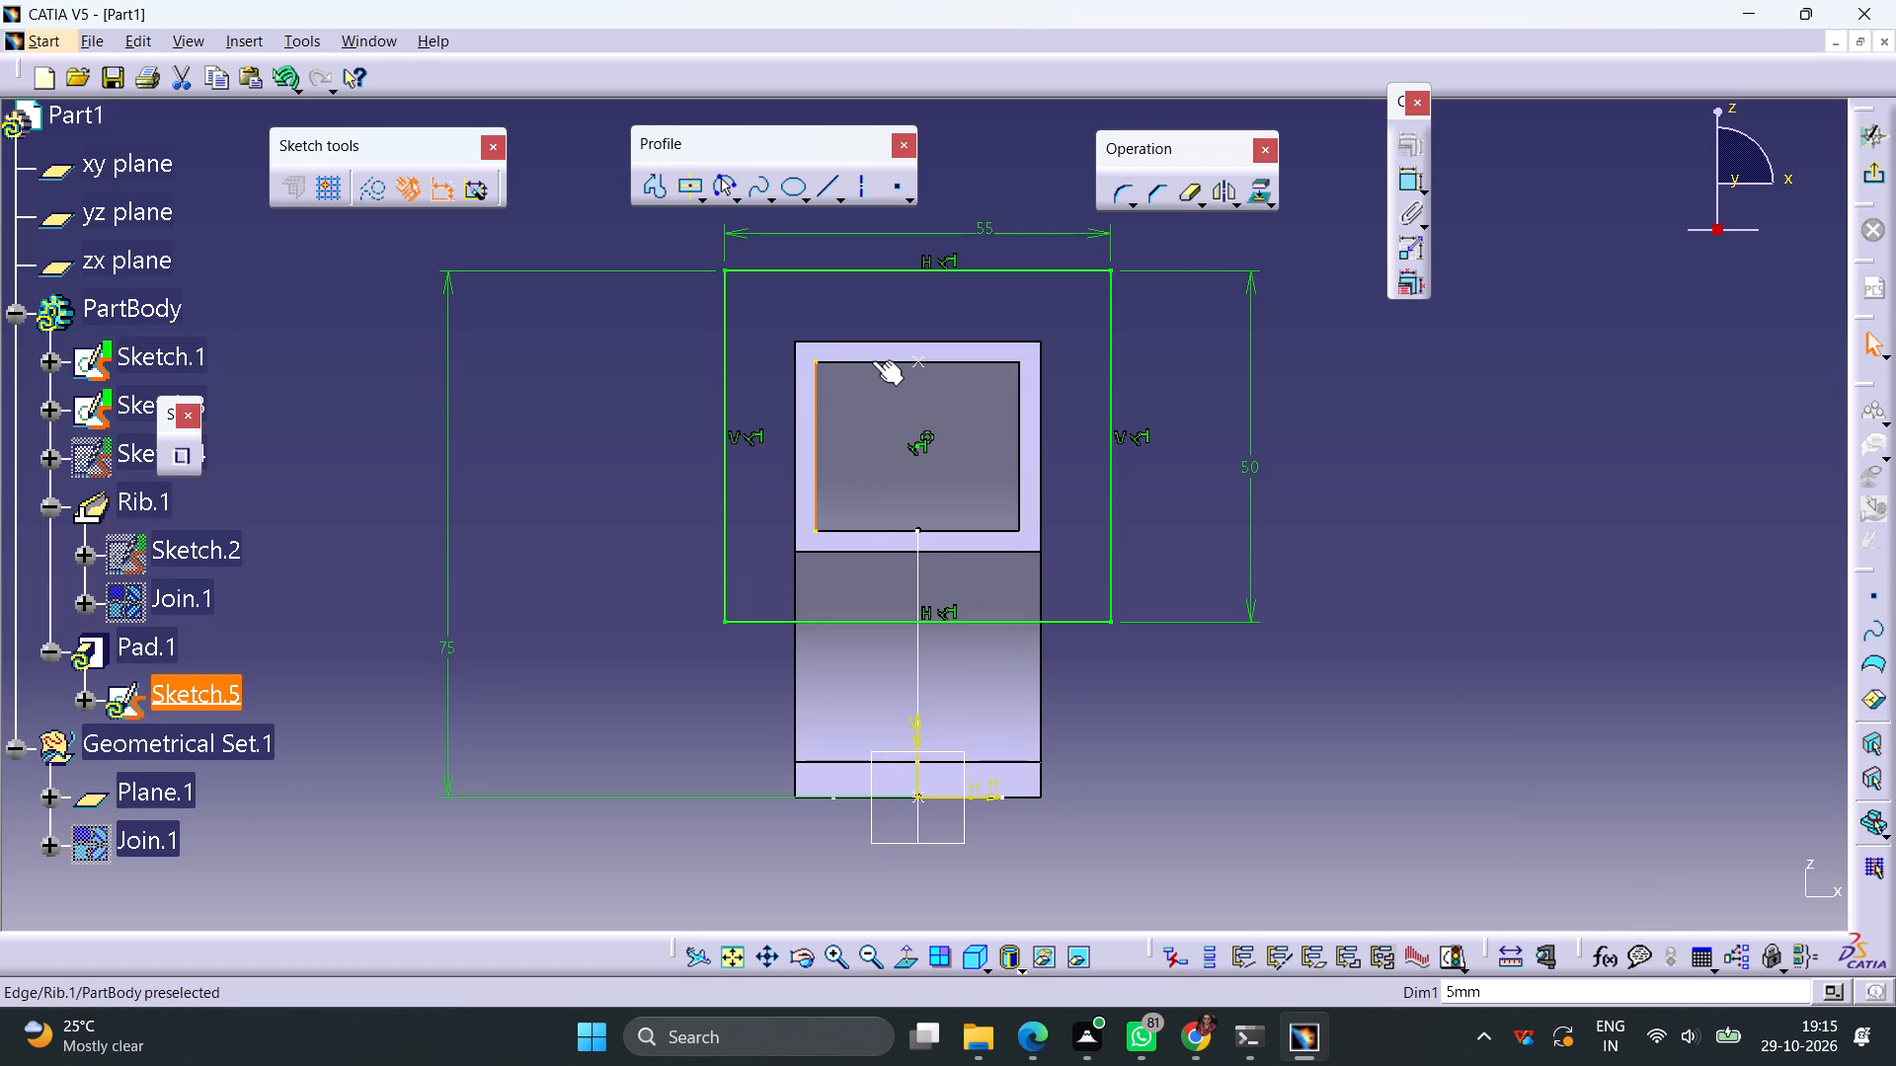
click(872, 360)
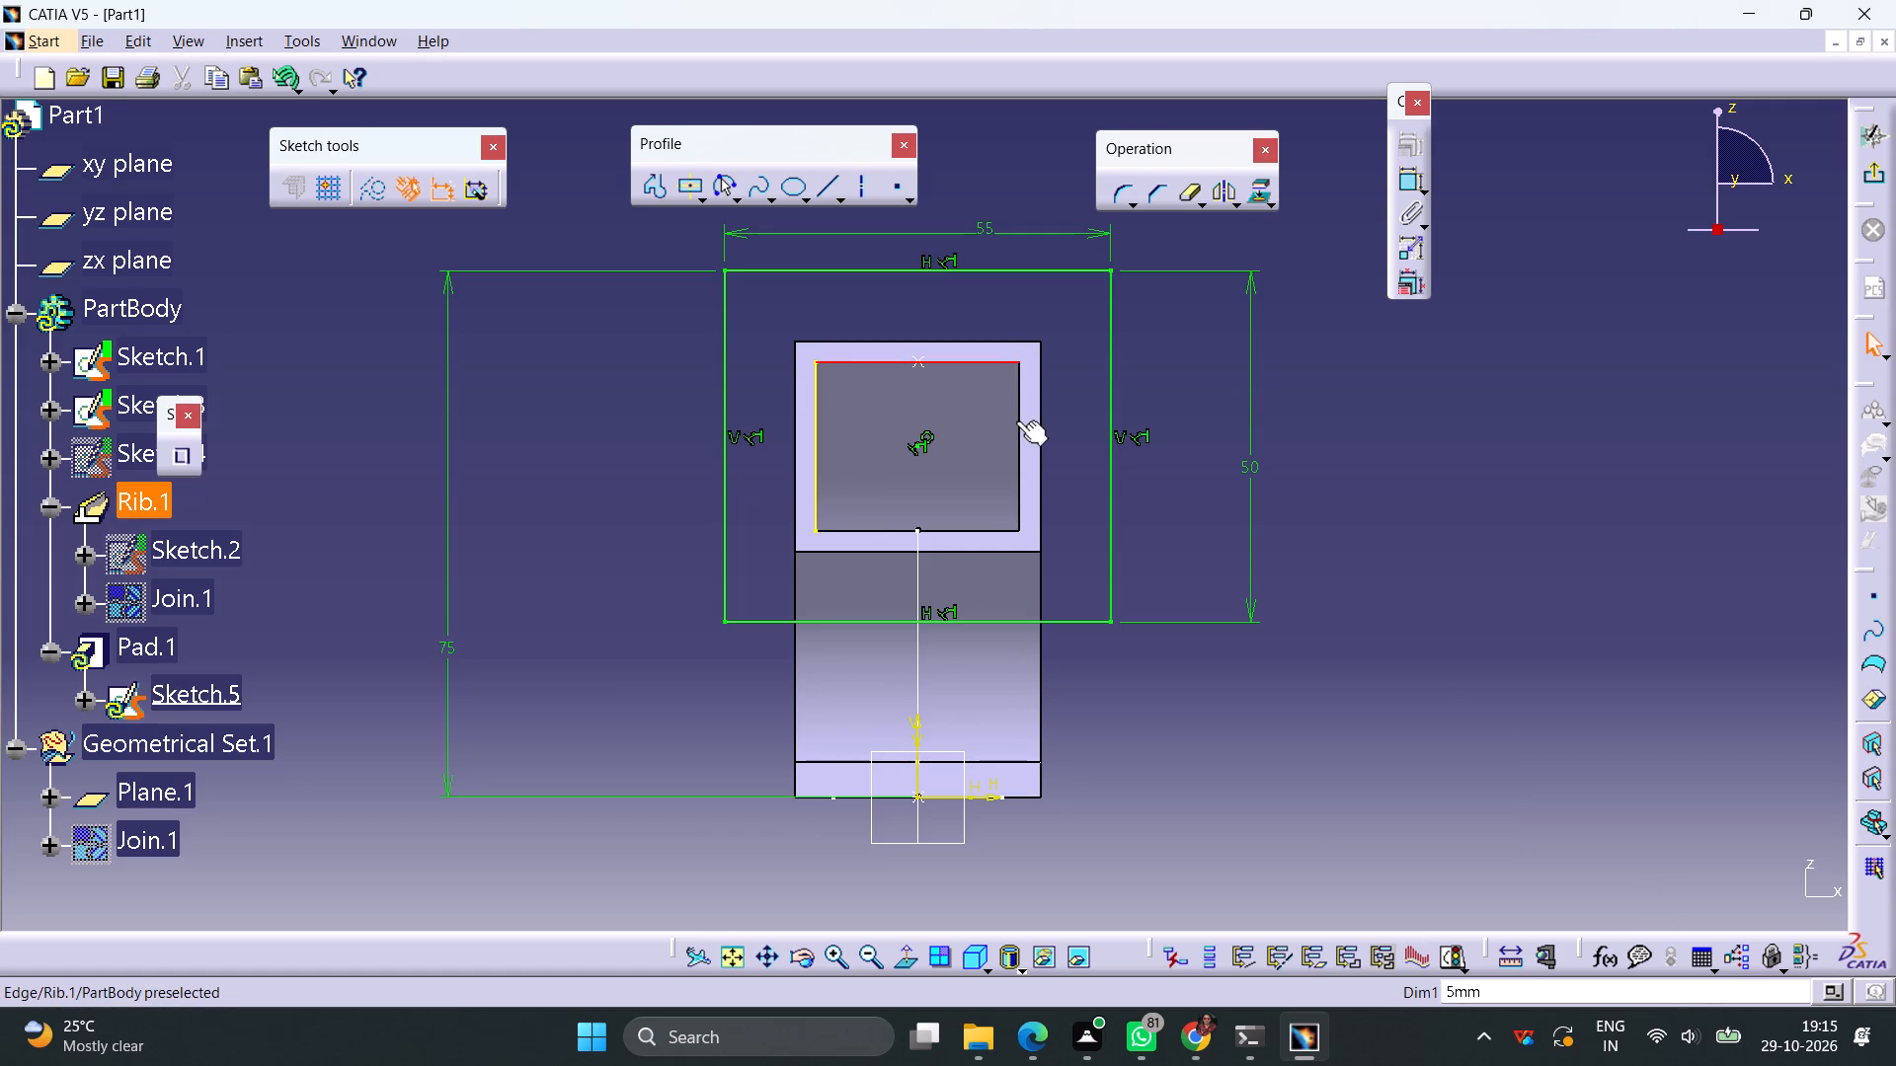
click(1016, 420)
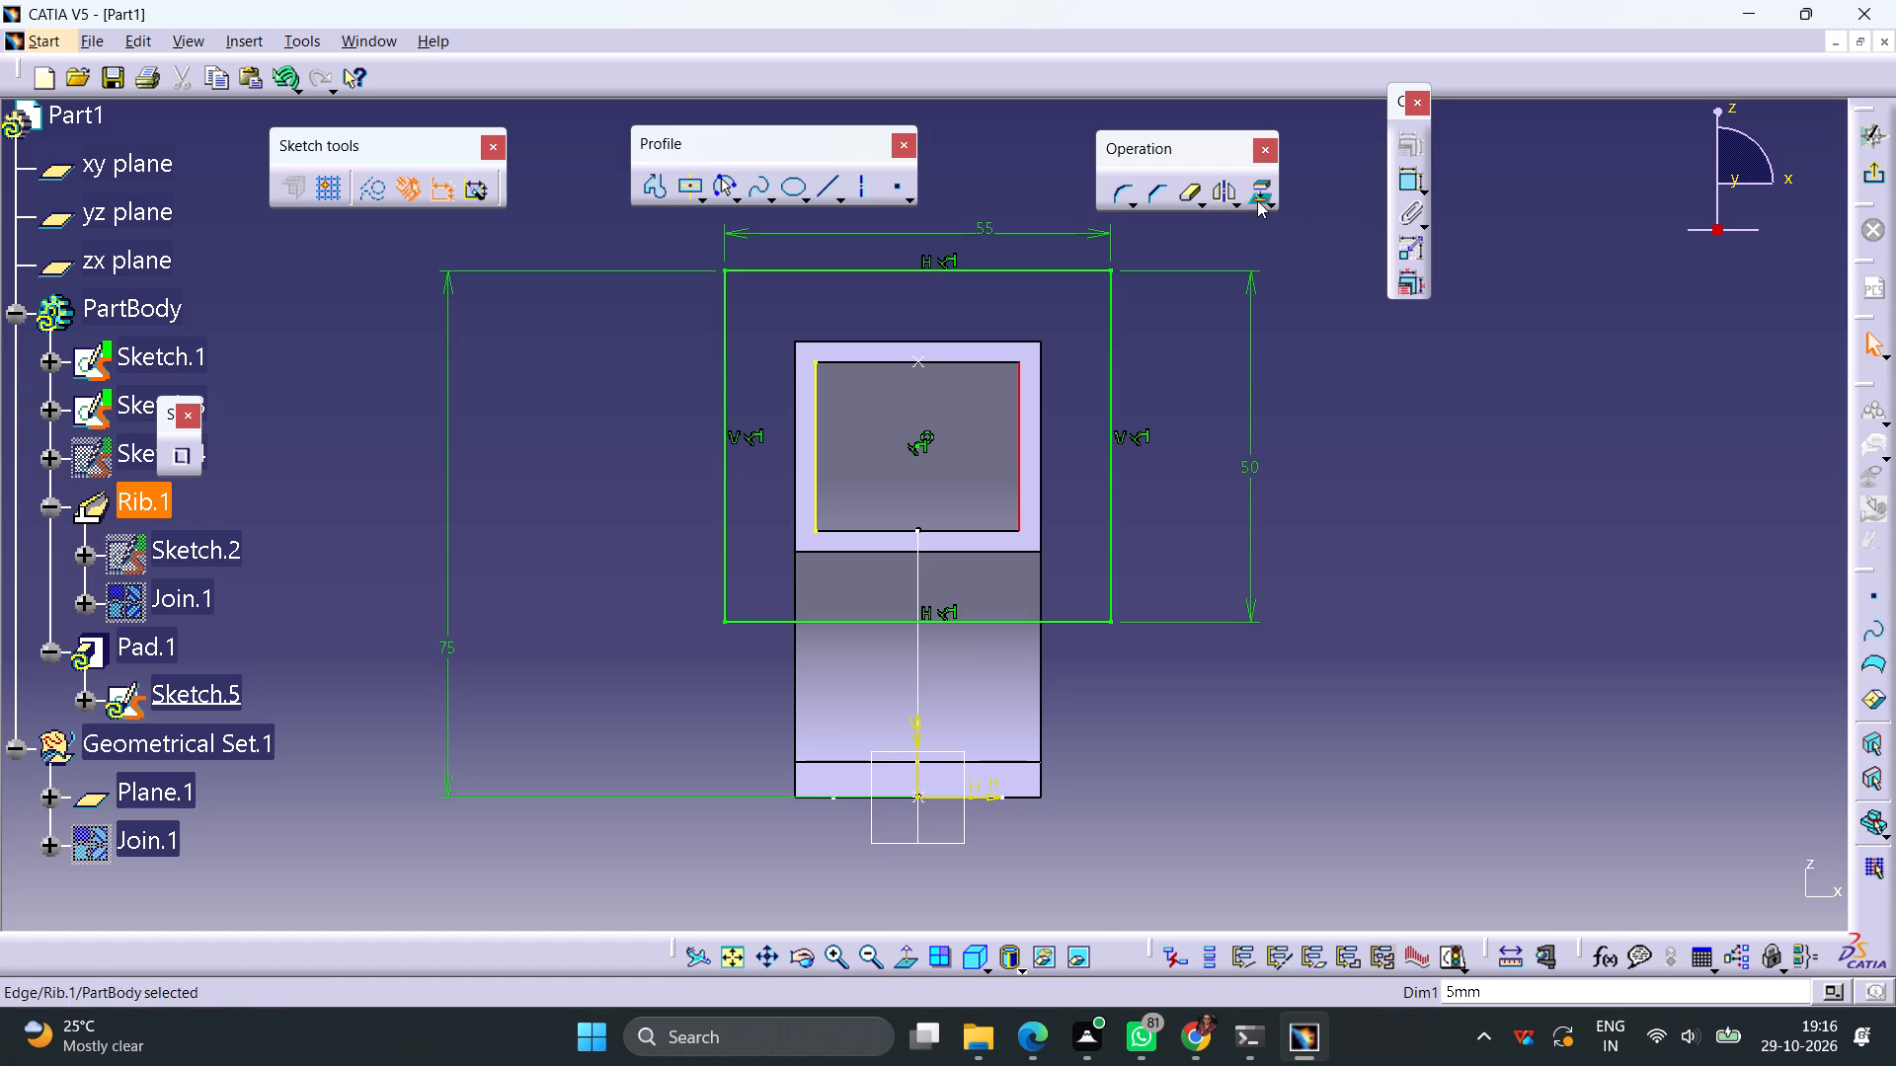
click(1257, 200)
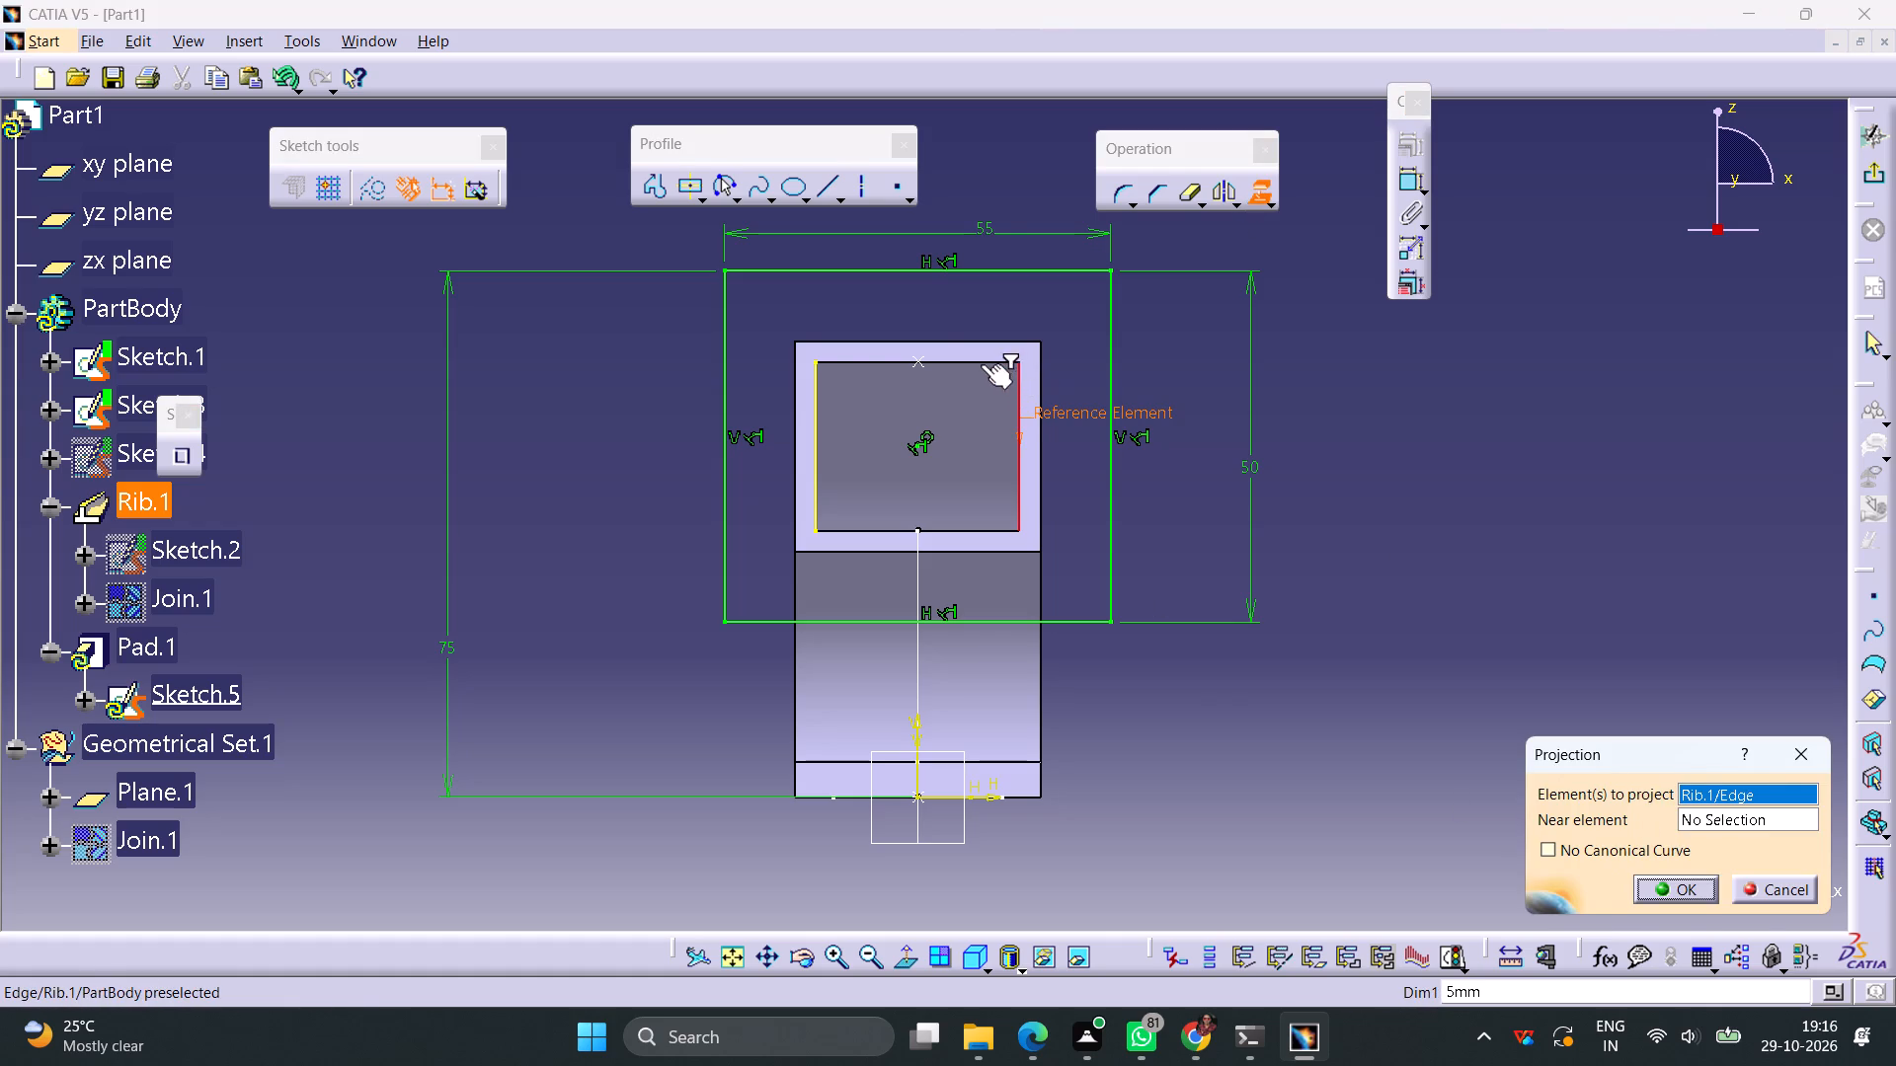
click(981, 362)
click(974, 535)
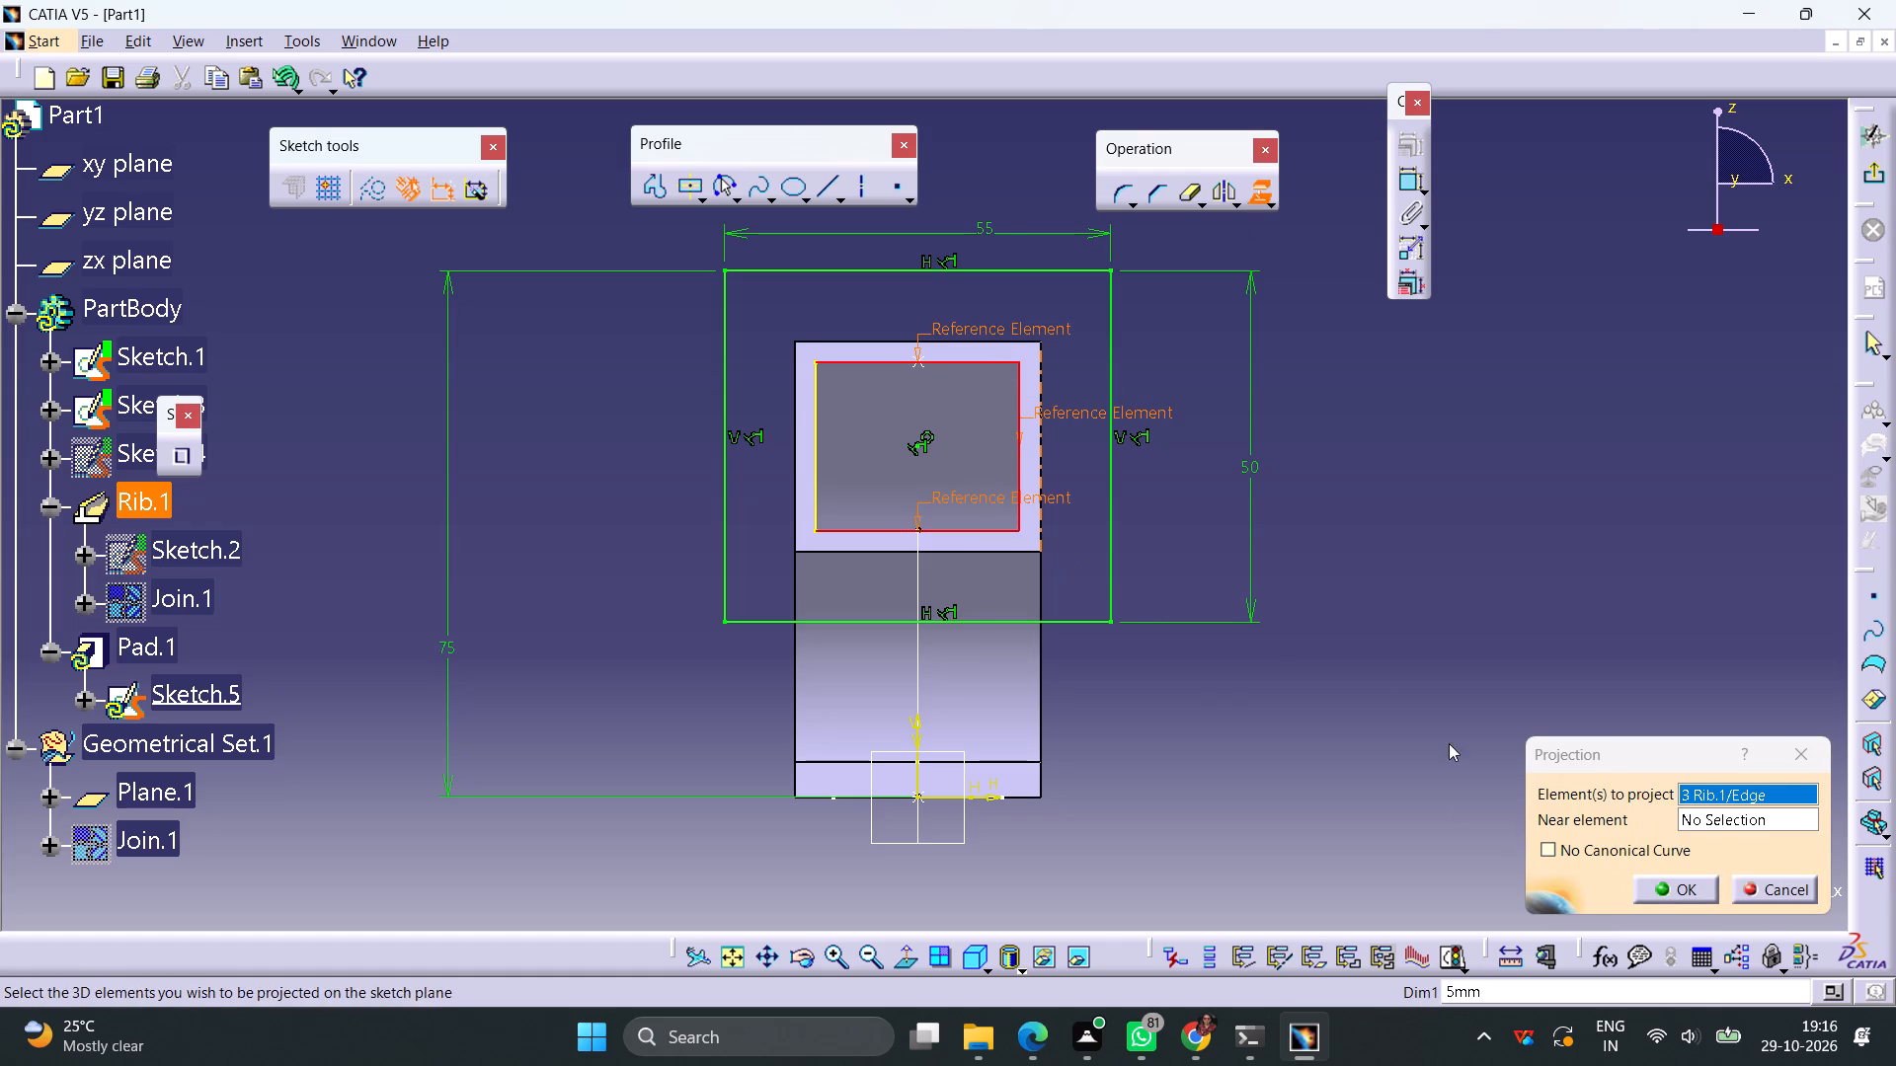
click(1657, 891)
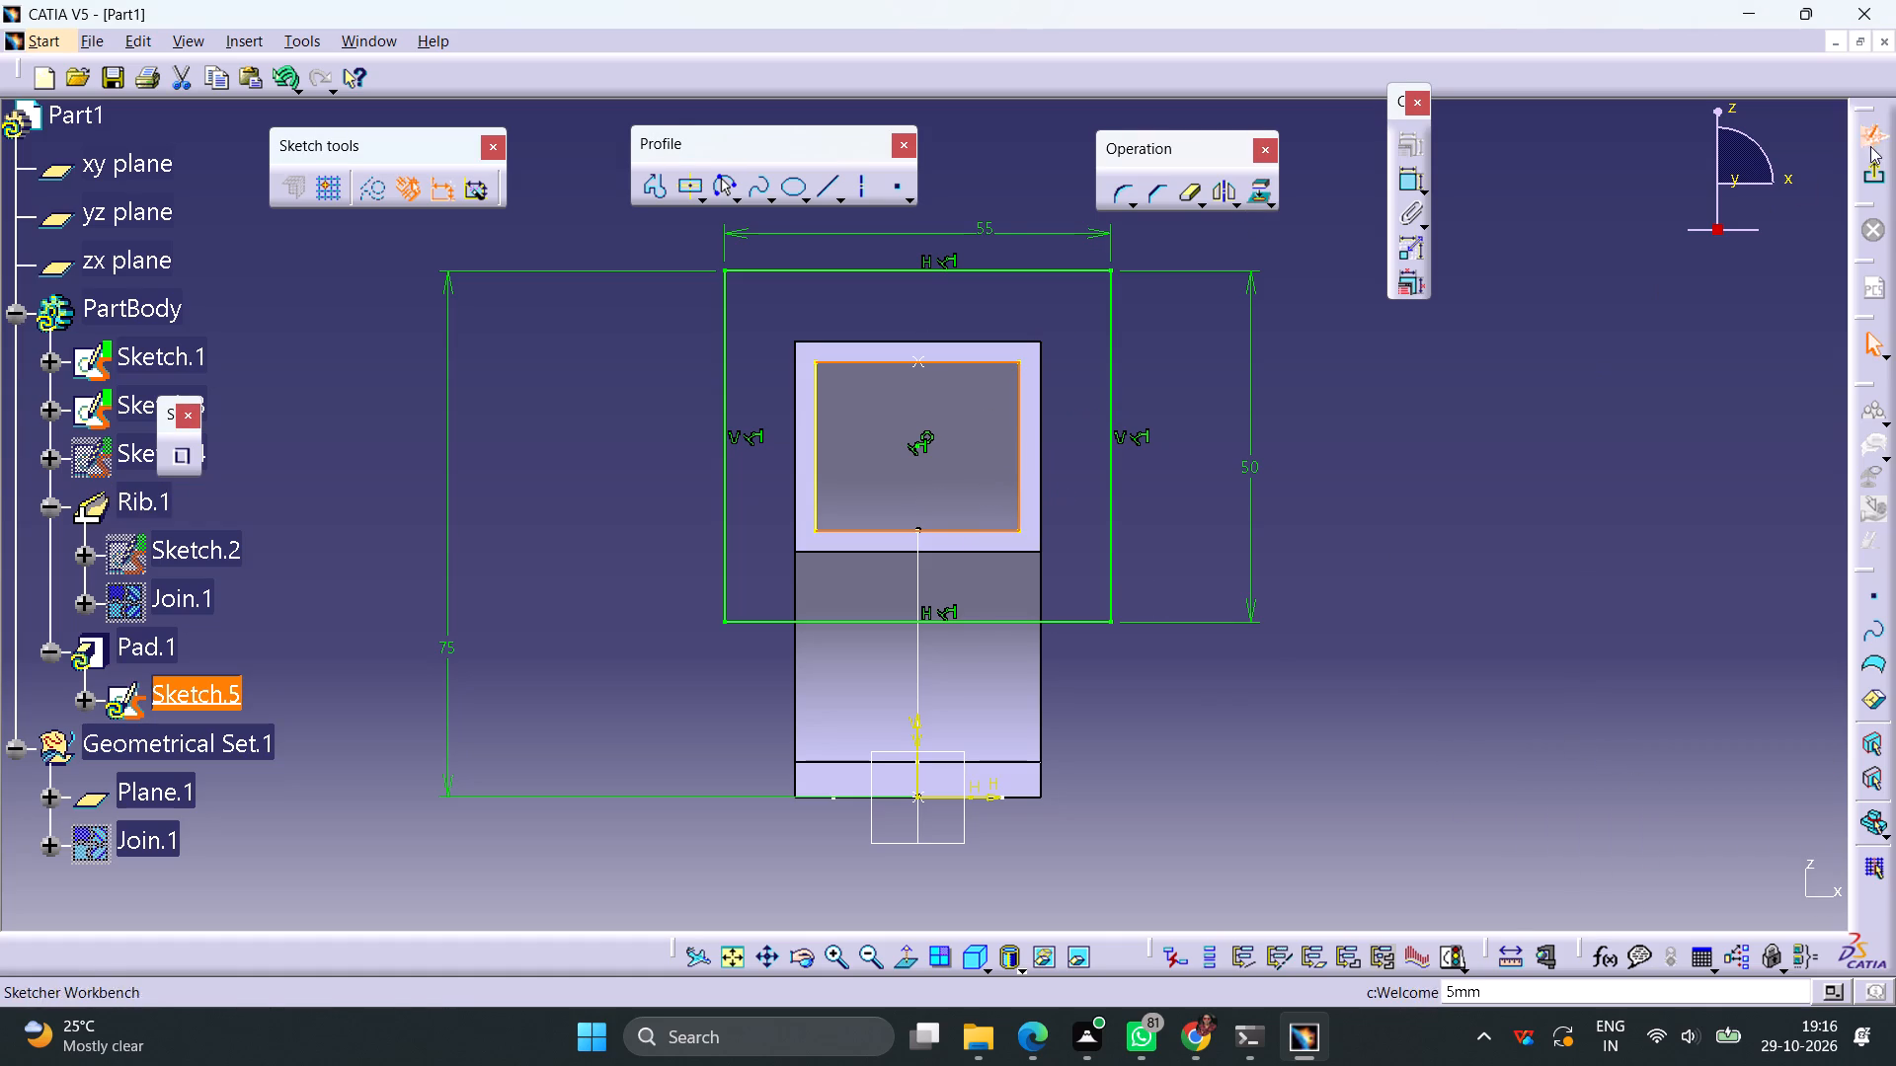
click(1877, 167)
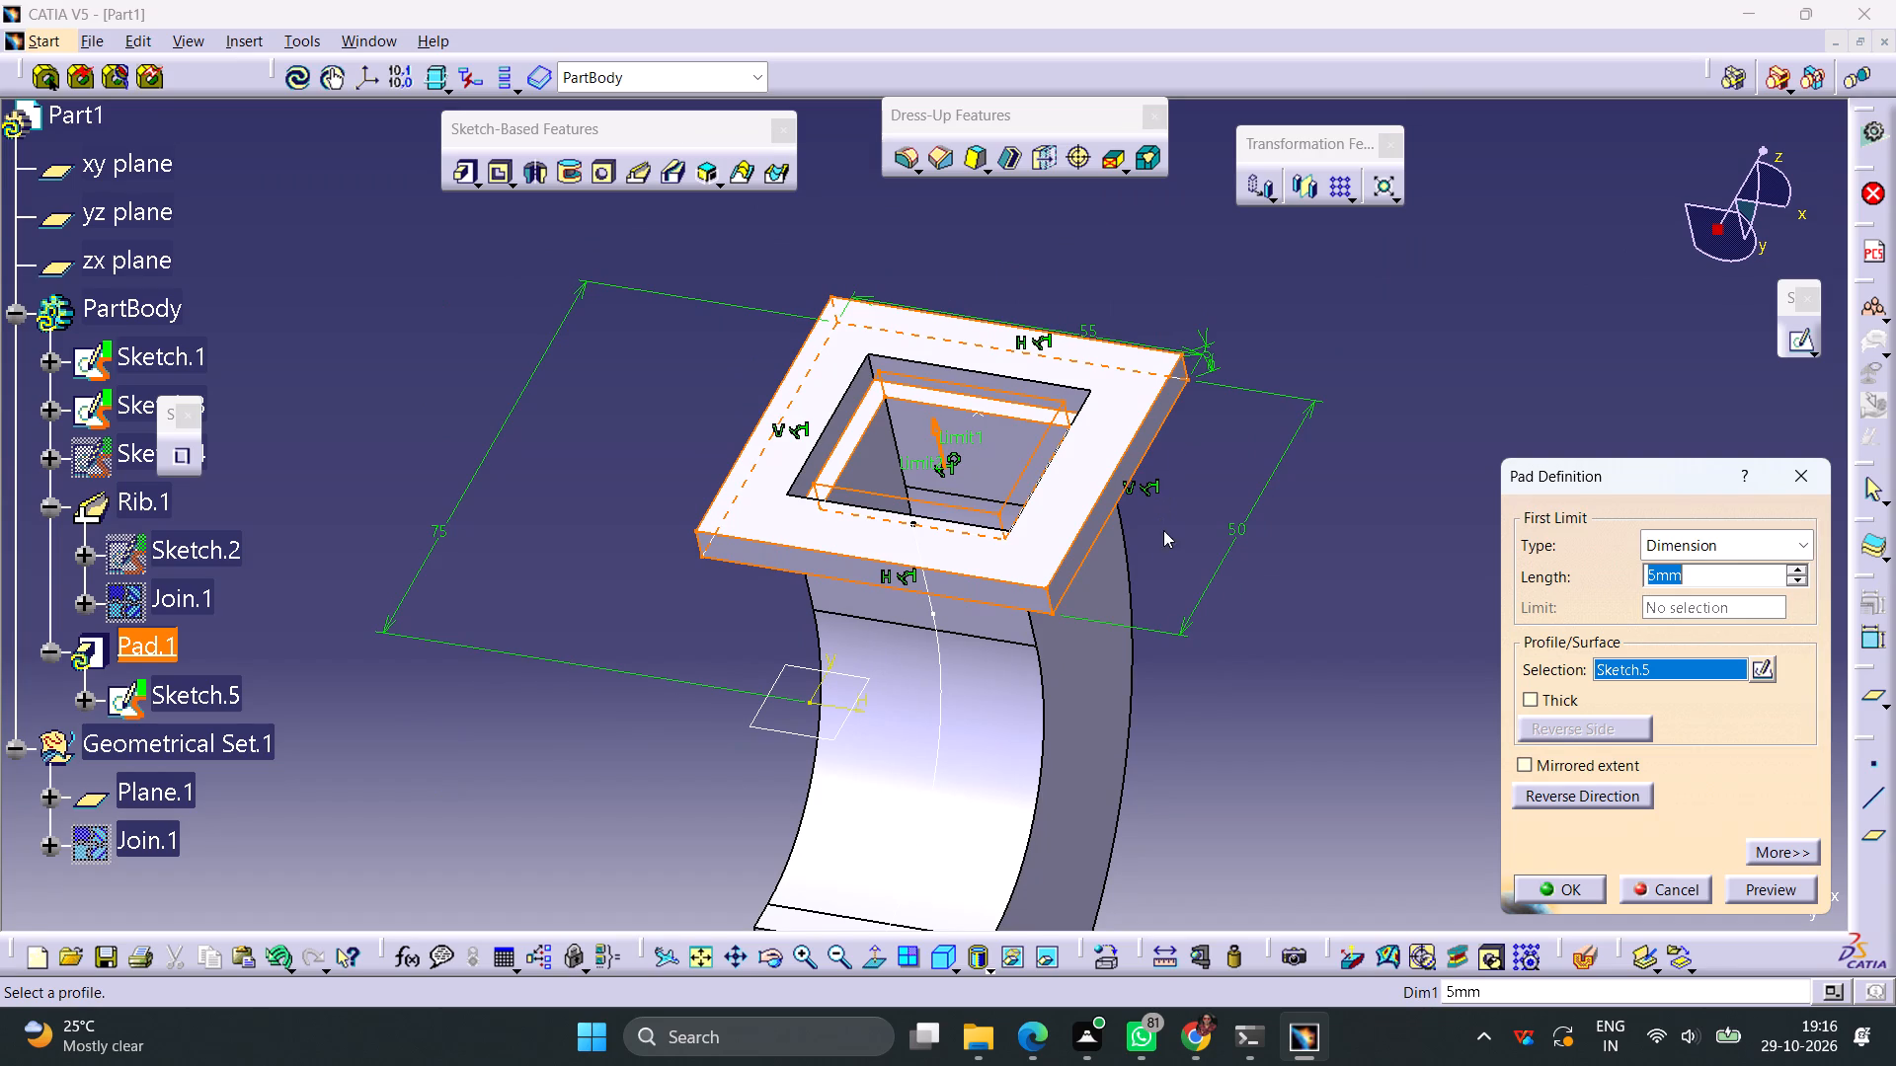
Preview and apply the flange pad with its edited profile.
click(1773, 893)
click(1570, 886)
click(1424, 672)
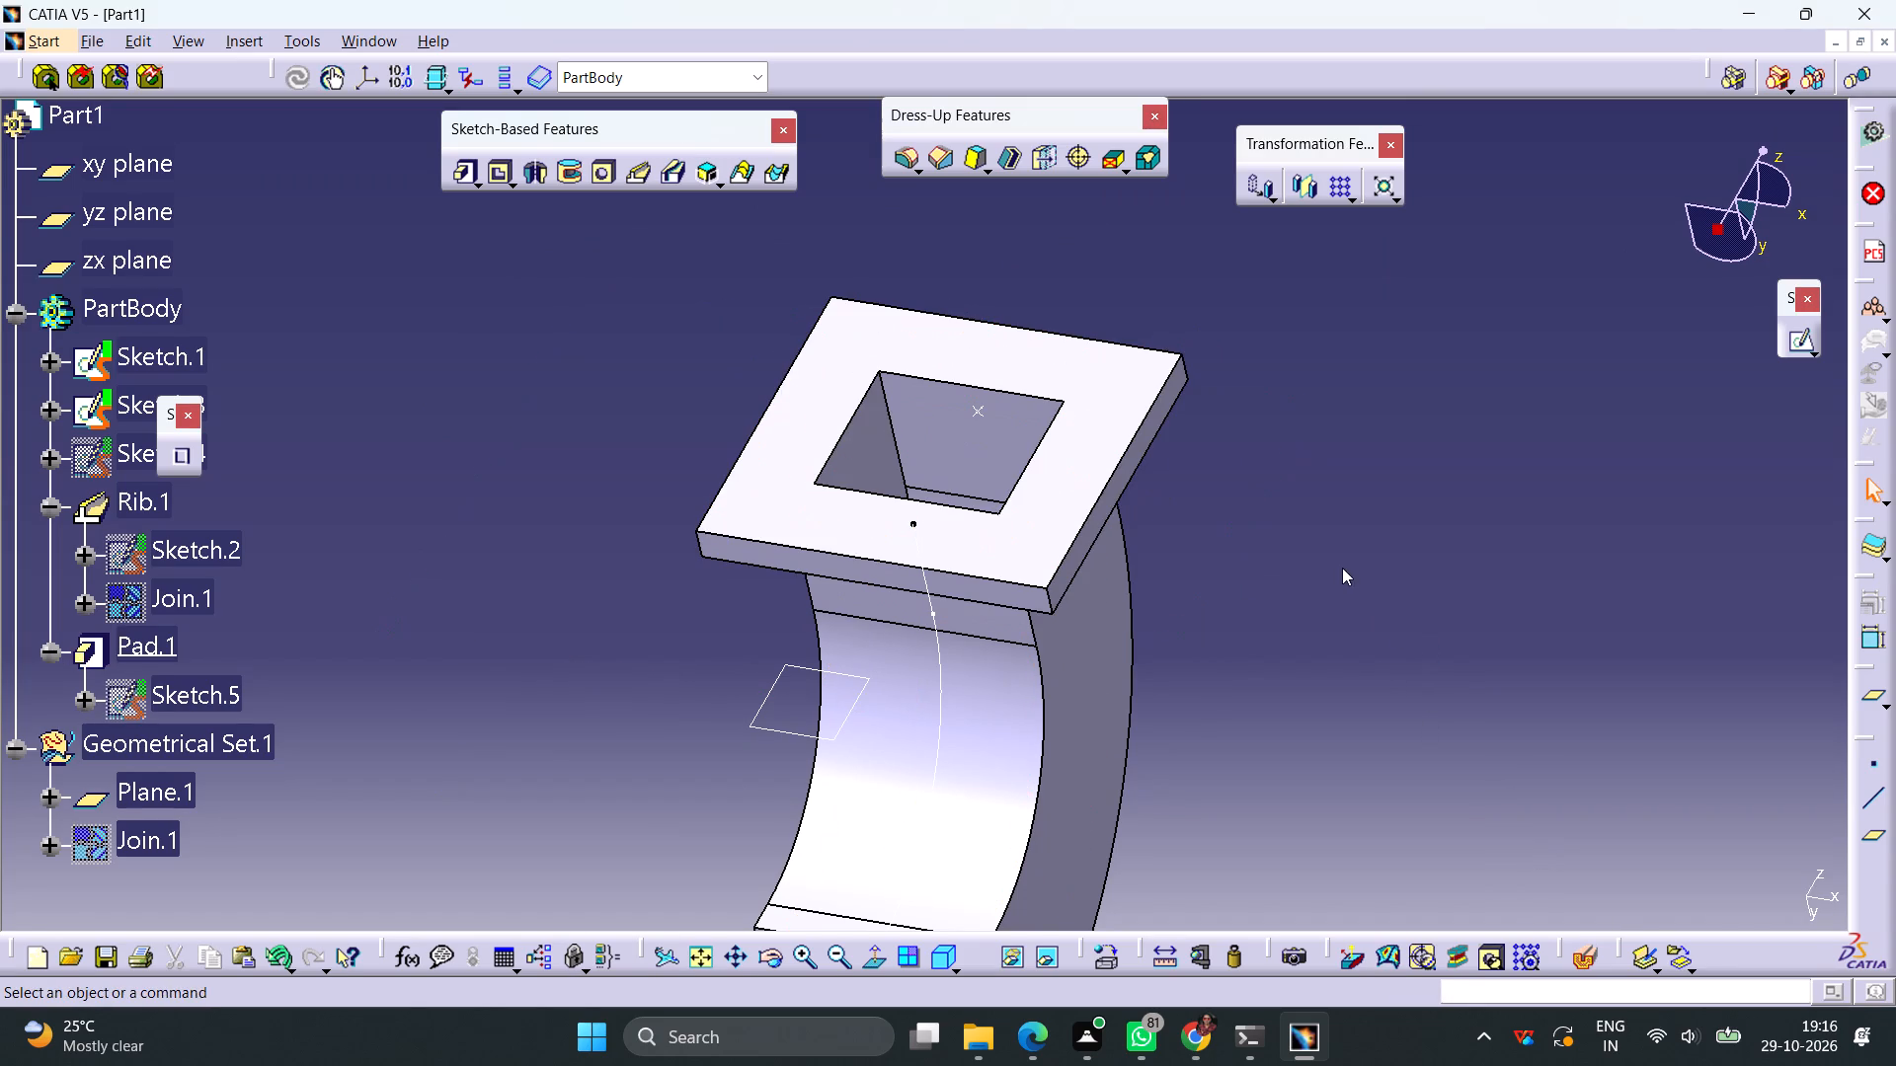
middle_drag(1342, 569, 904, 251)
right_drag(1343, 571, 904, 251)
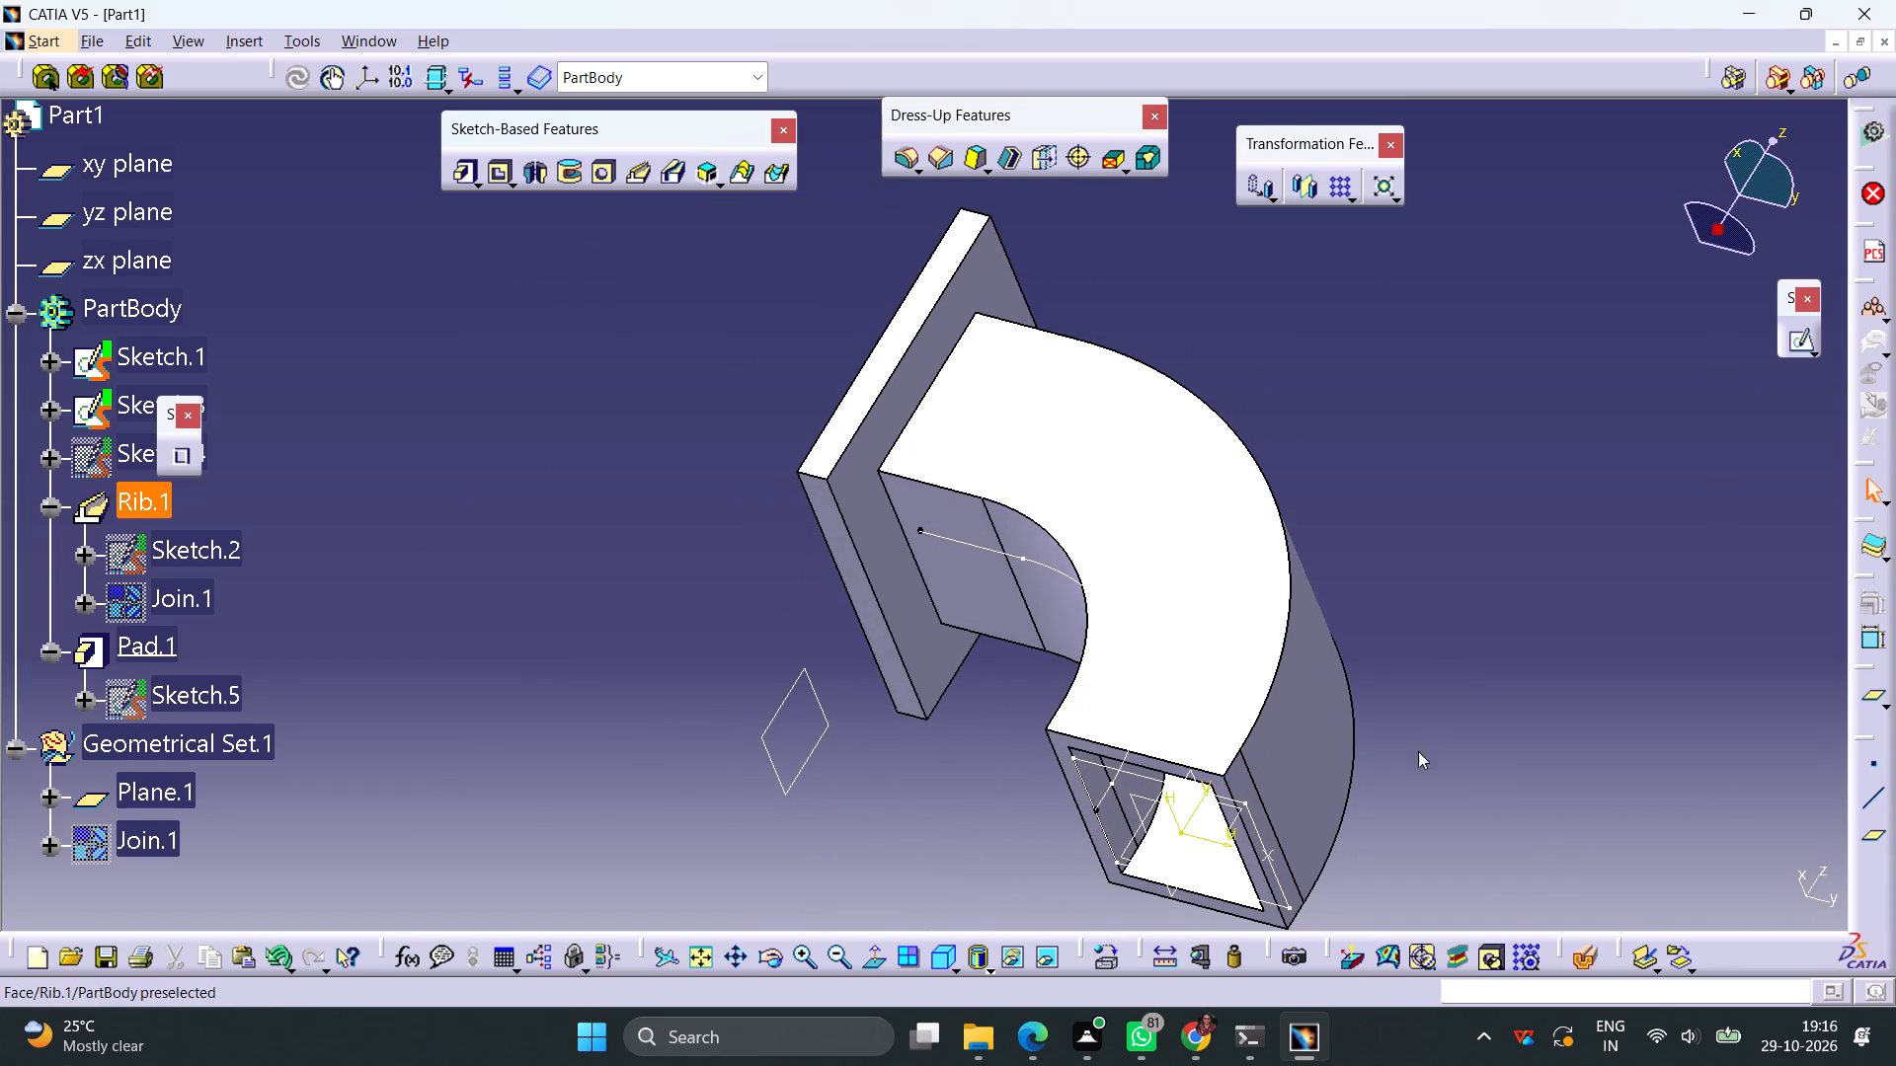
Start a sketch on the duct's open end face and draw a centred rectangle about 59 by 45 mm around the origin.
middle_drag(1418, 757, 1113, 296)
right_drag(1418, 756, 1113, 296)
click(1104, 365)
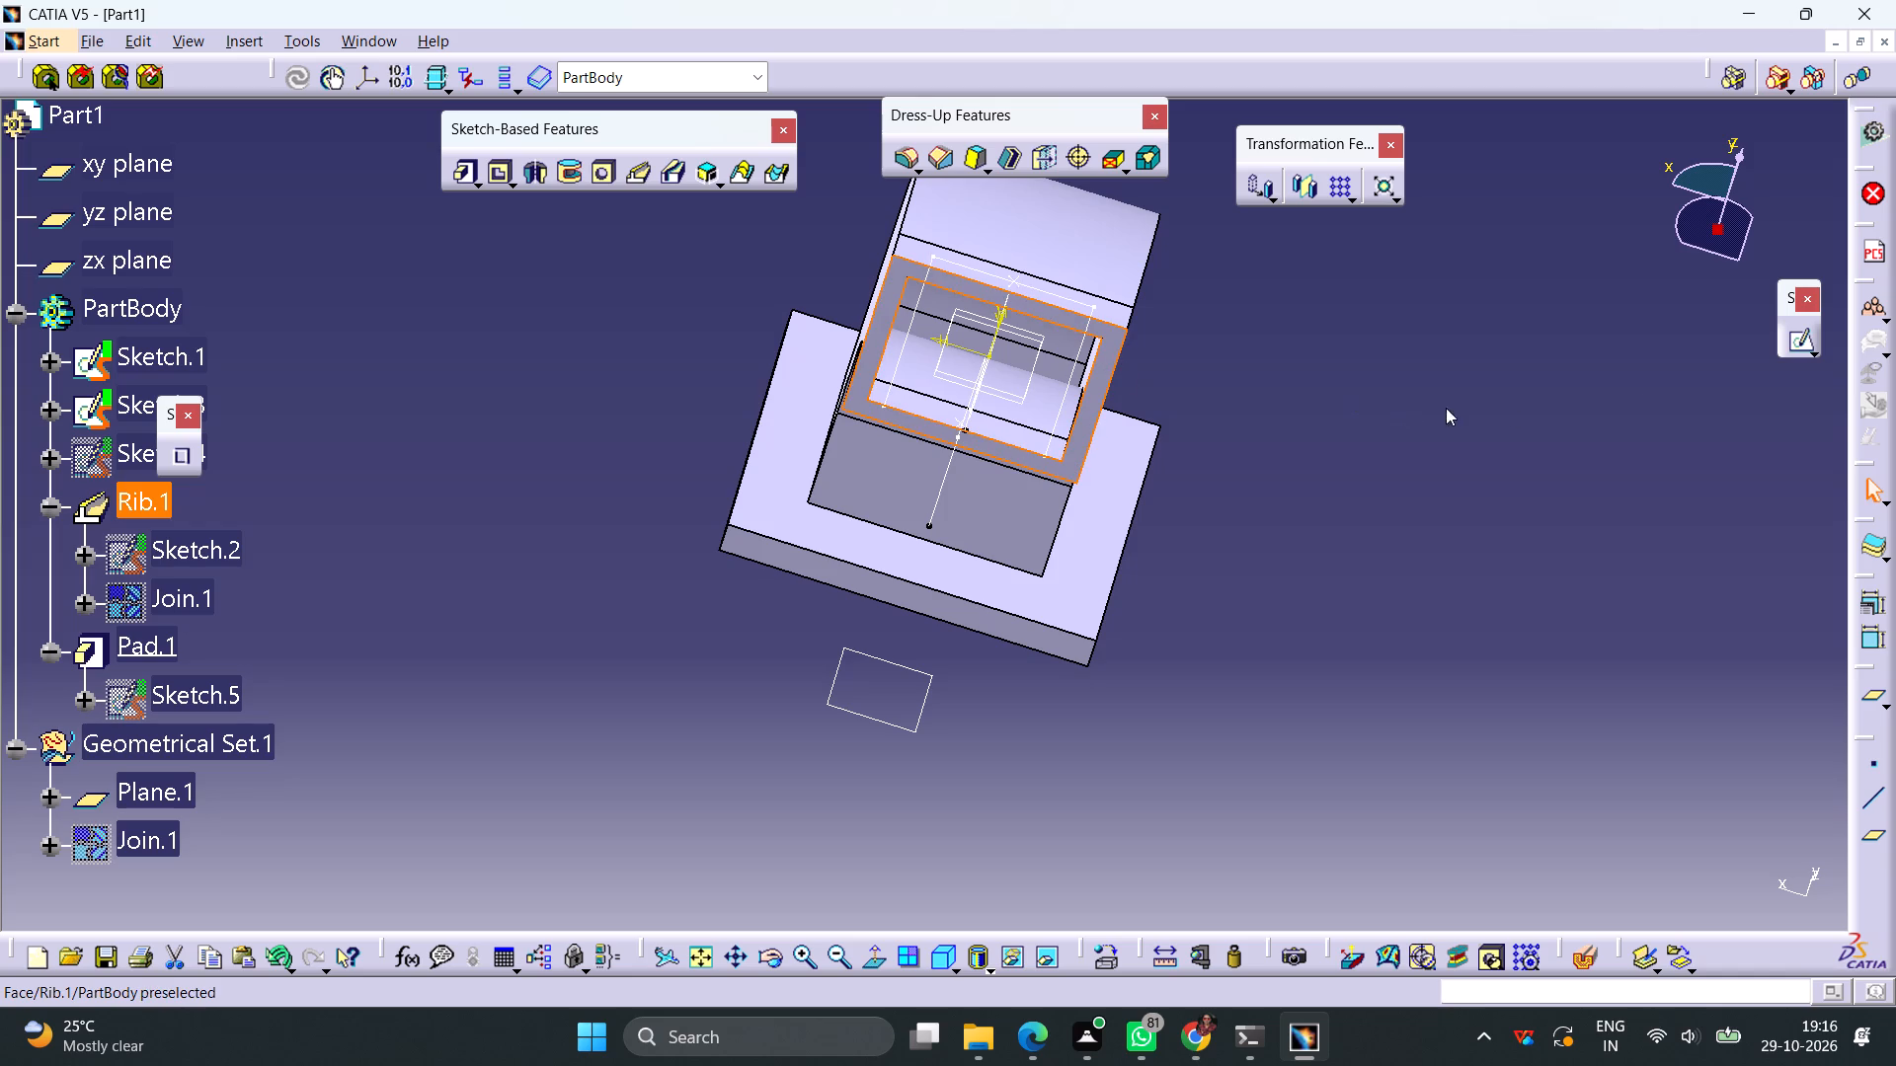
click(1788, 346)
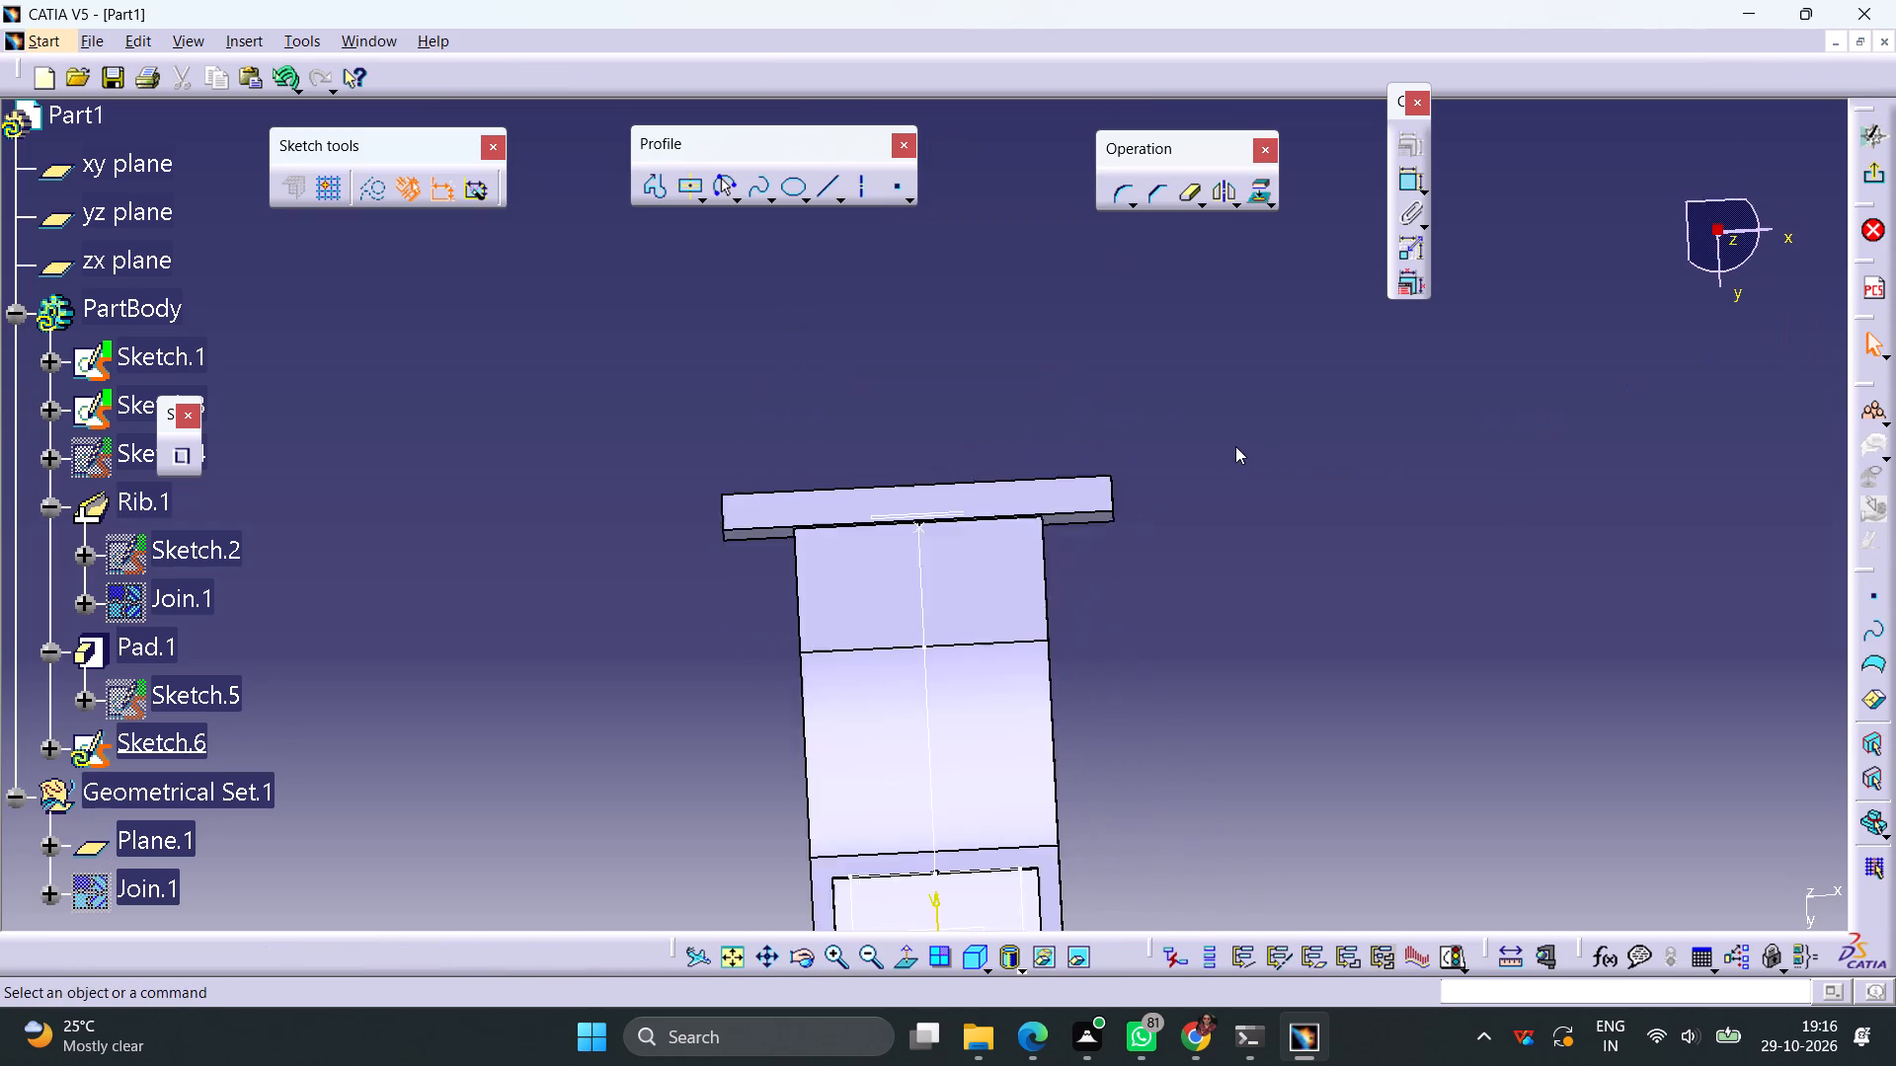
middle_drag(1120, 700, 1008, 350)
middle_drag(1129, 512, 1132, 519)
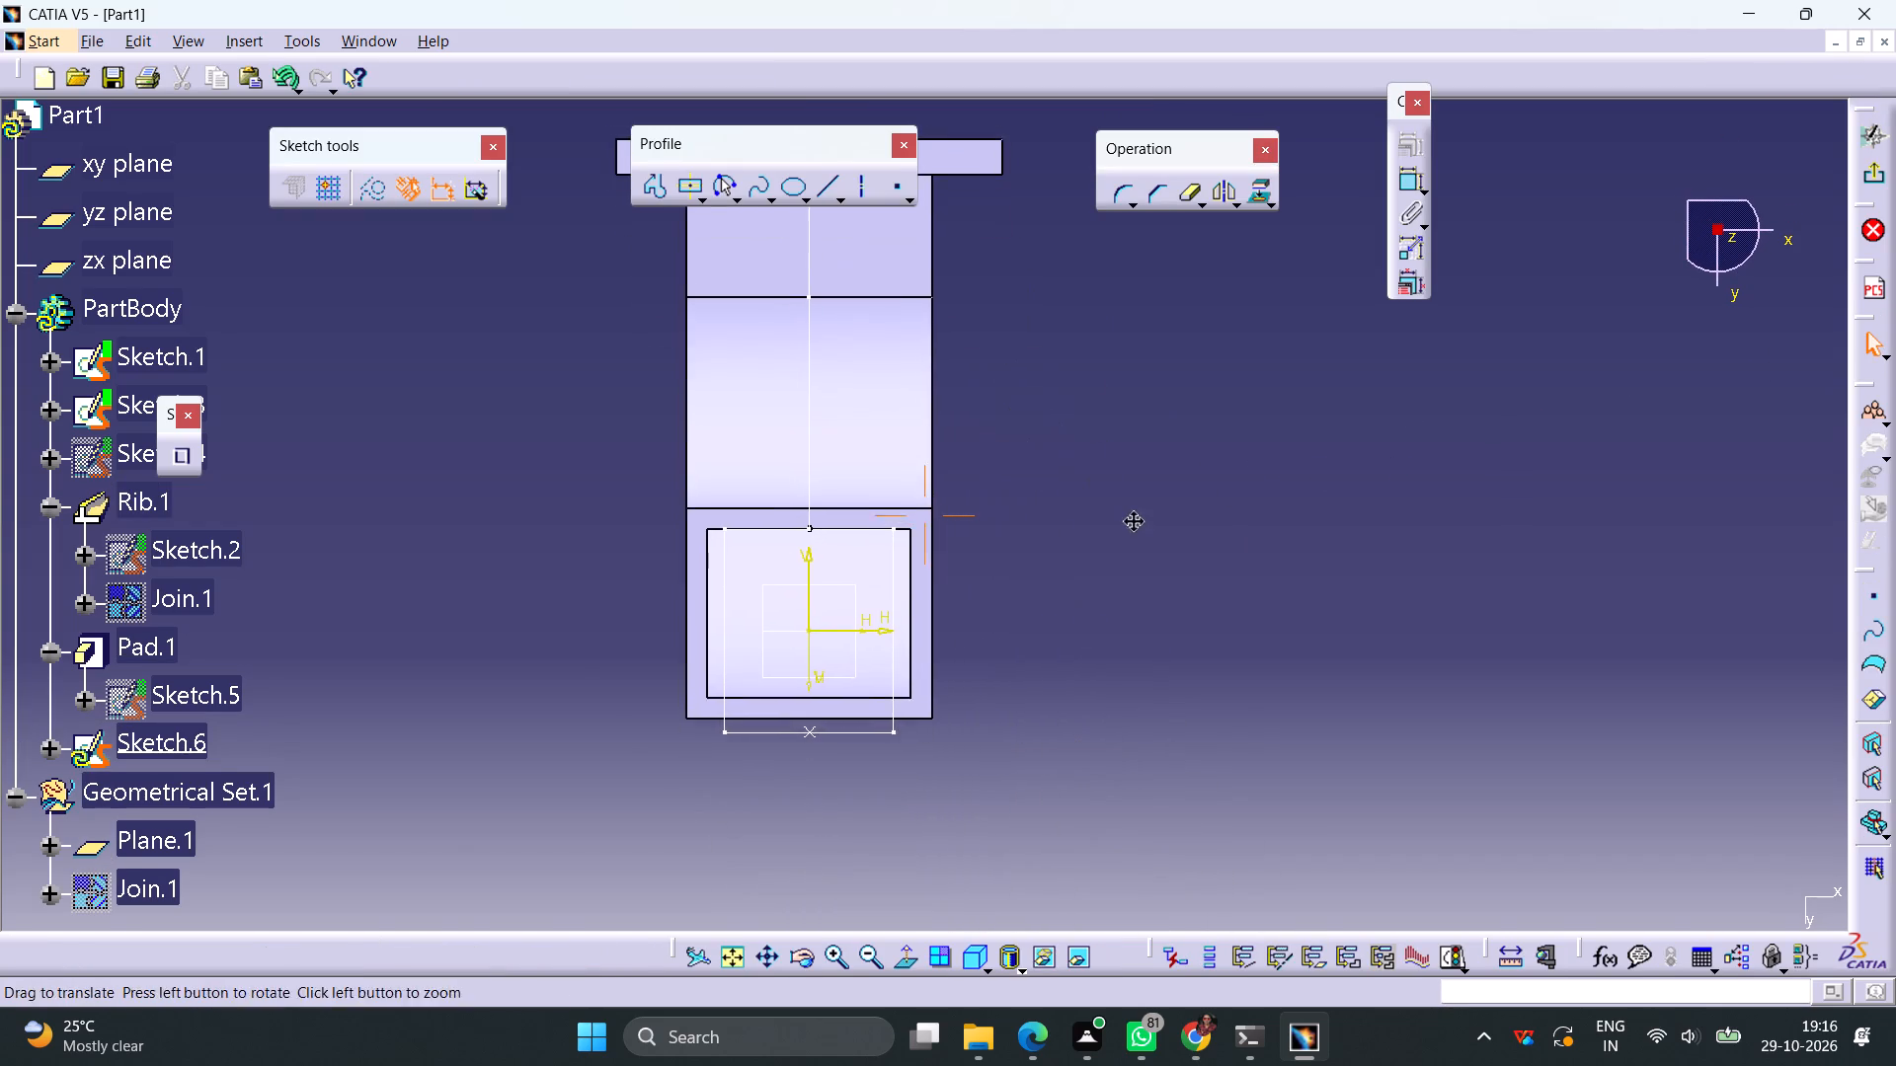
middle_drag(1132, 519, 996, 508)
right_drag(1132, 520, 963, 506)
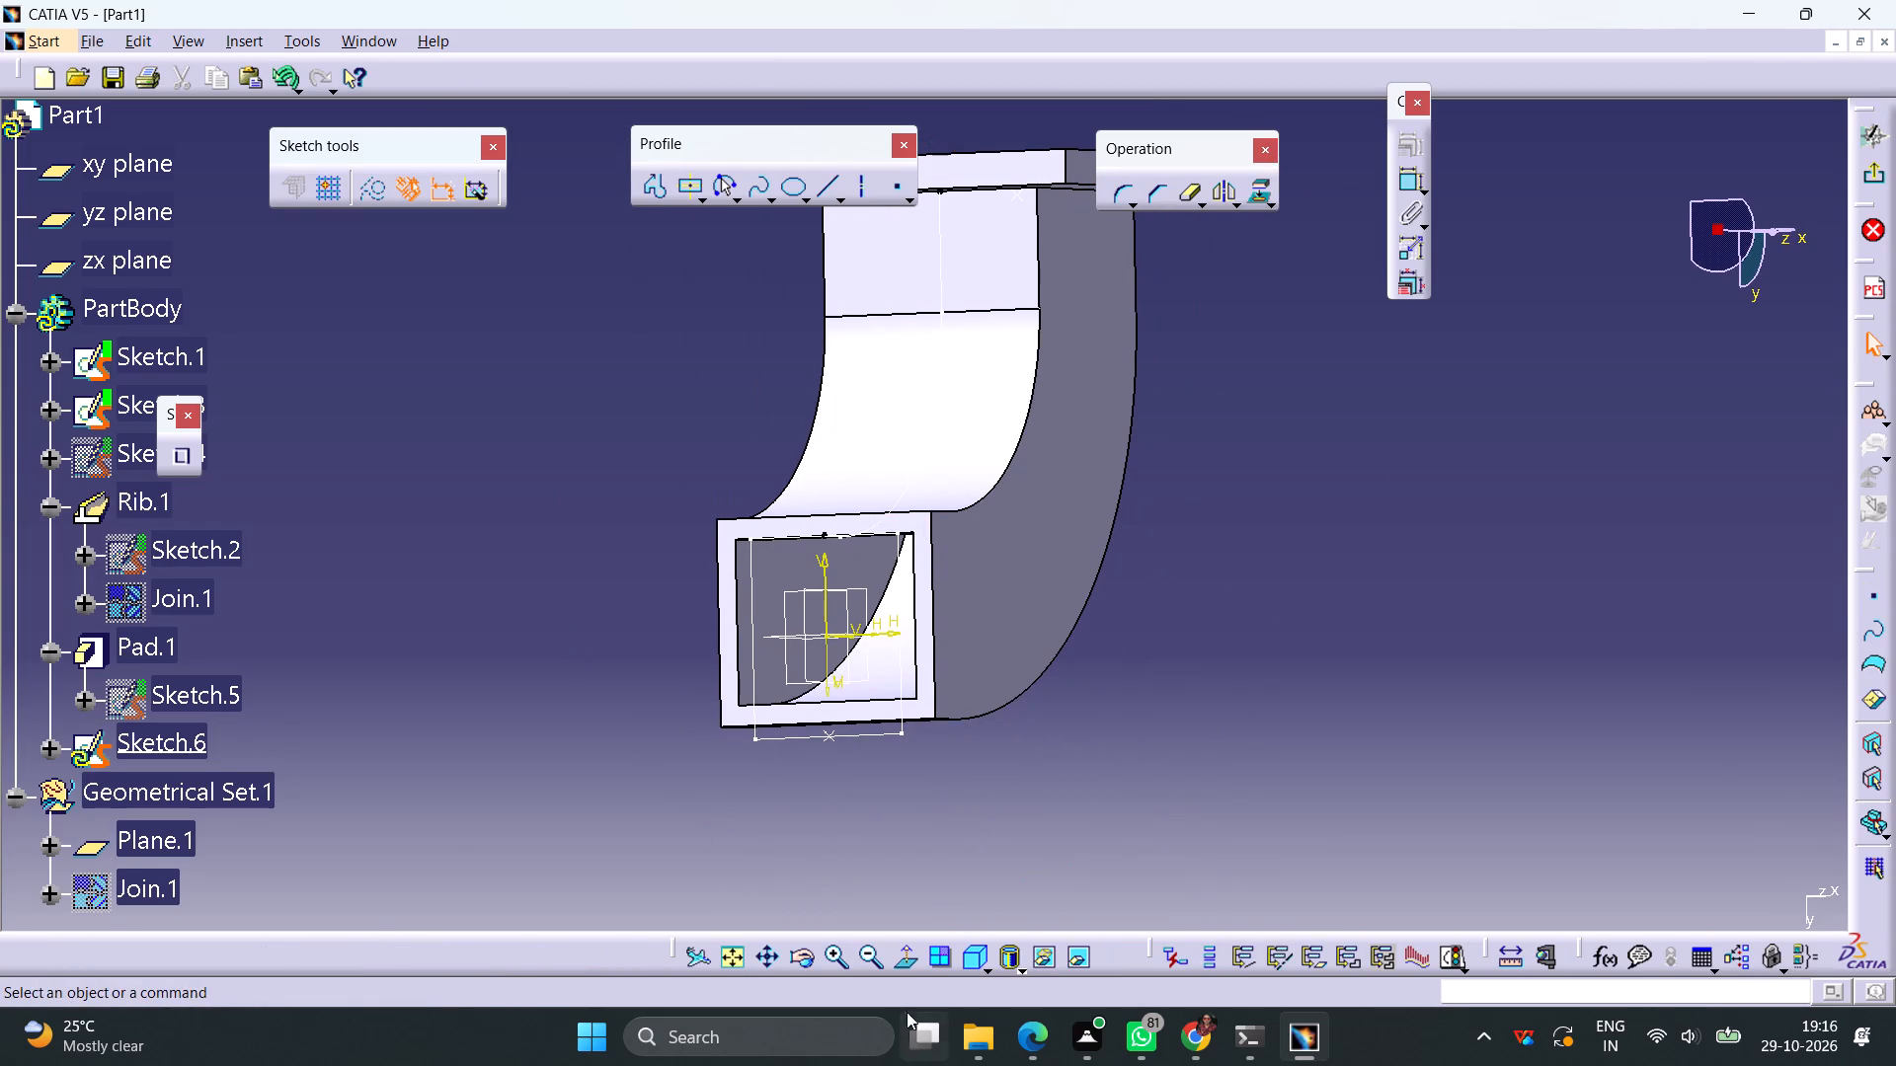
click(908, 962)
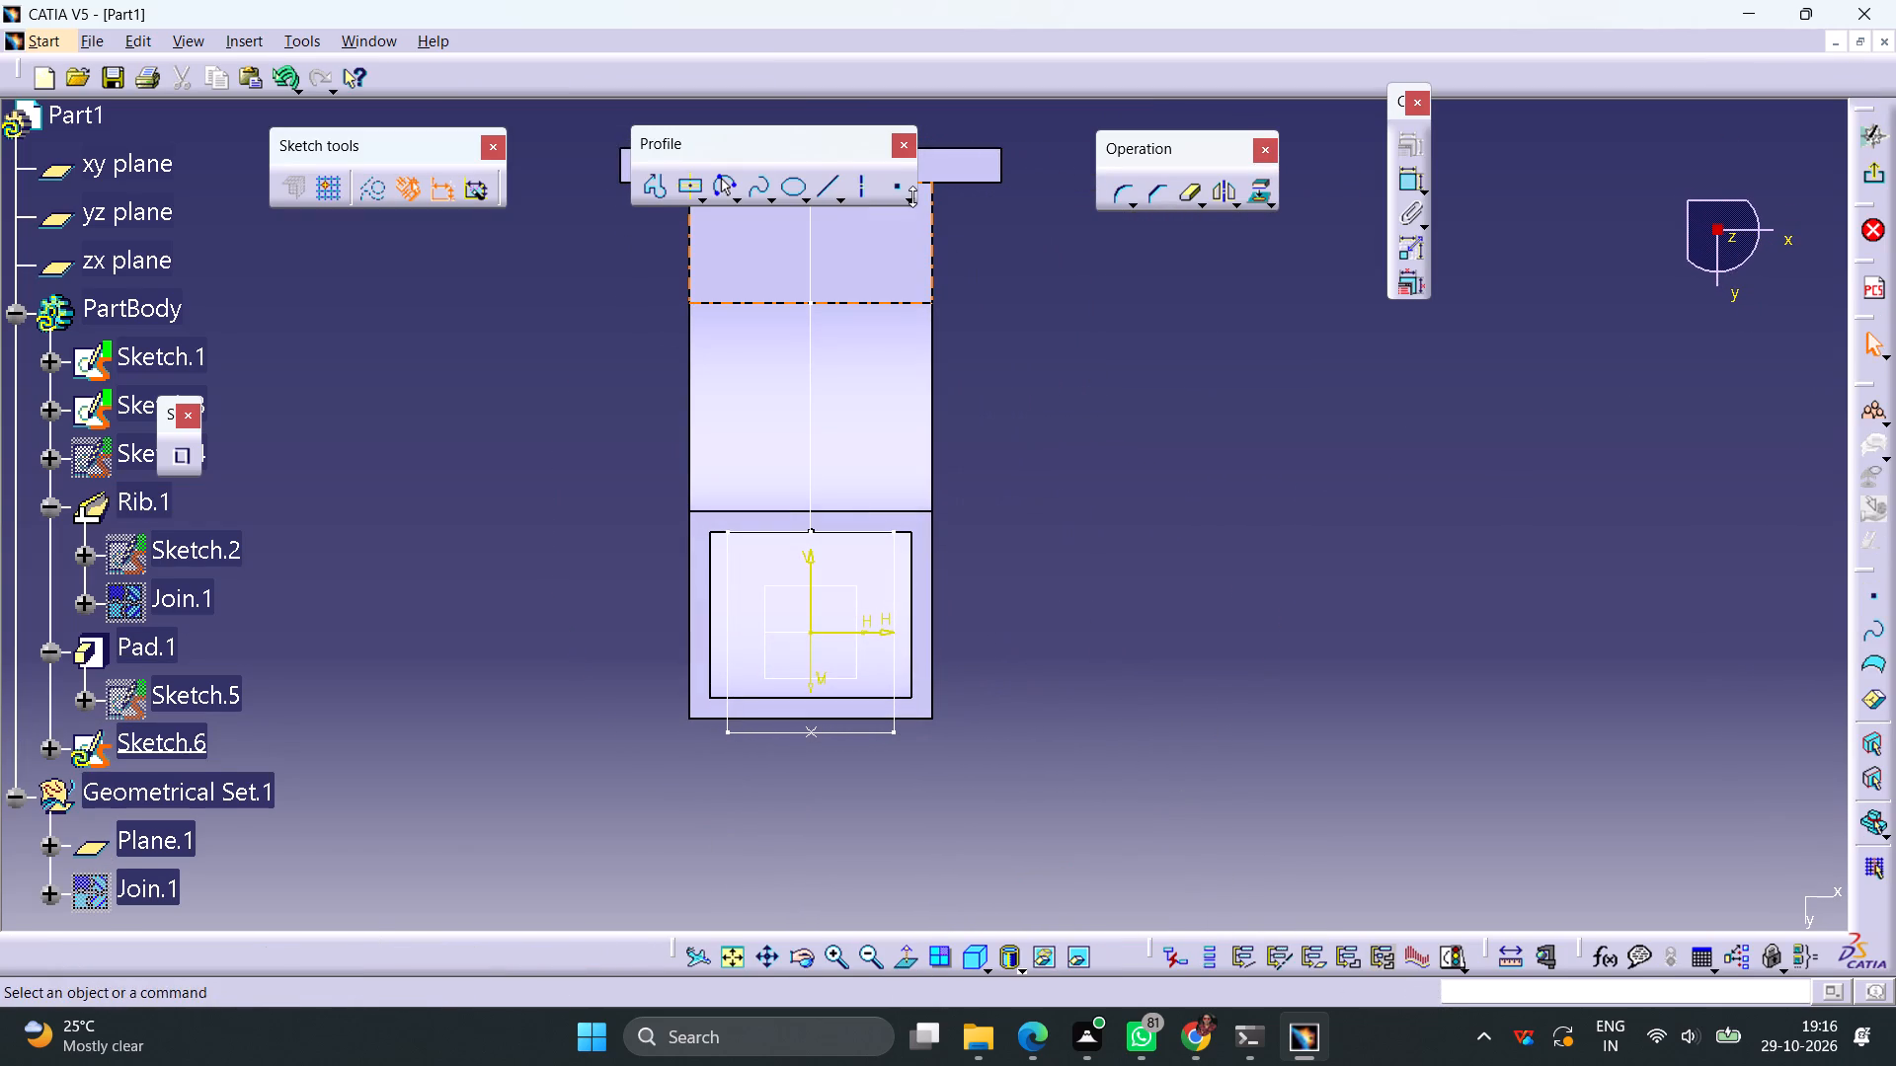
click(686, 190)
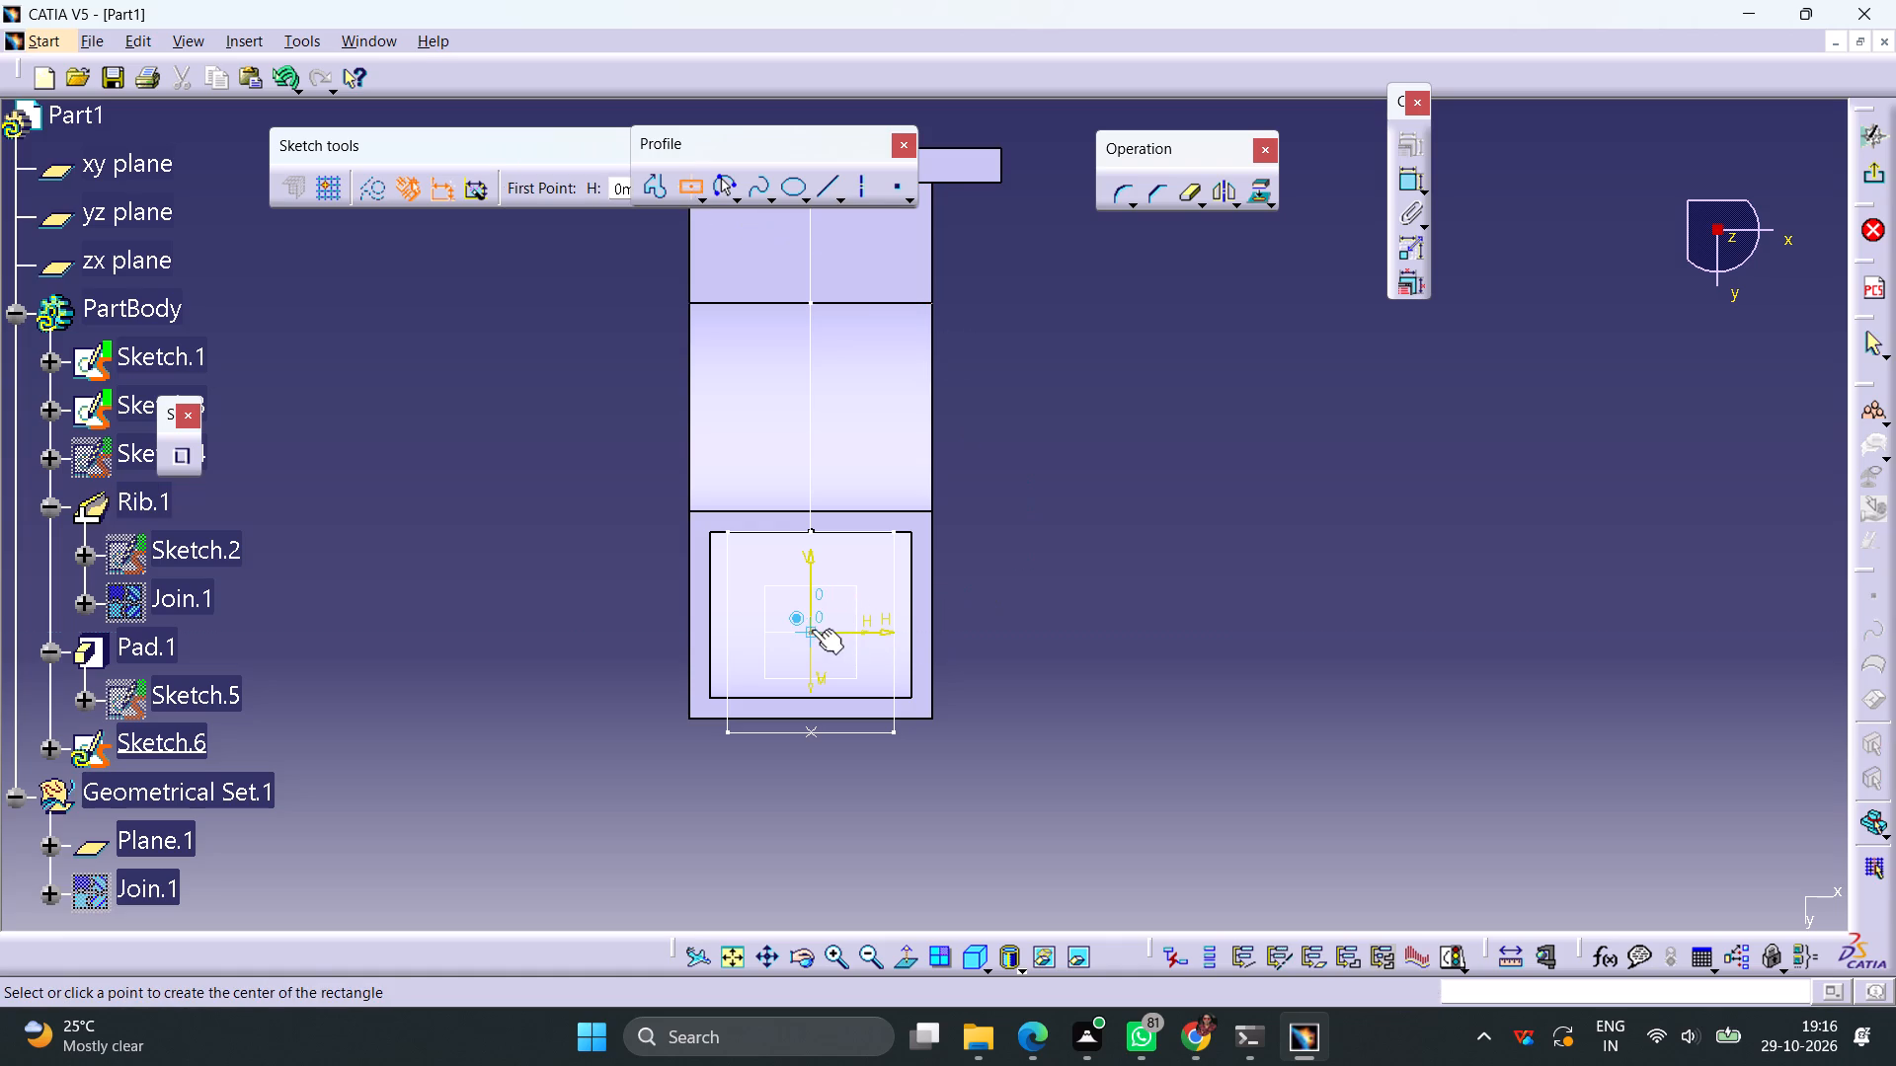
drag(807, 629, 814, 615)
click(1017, 477)
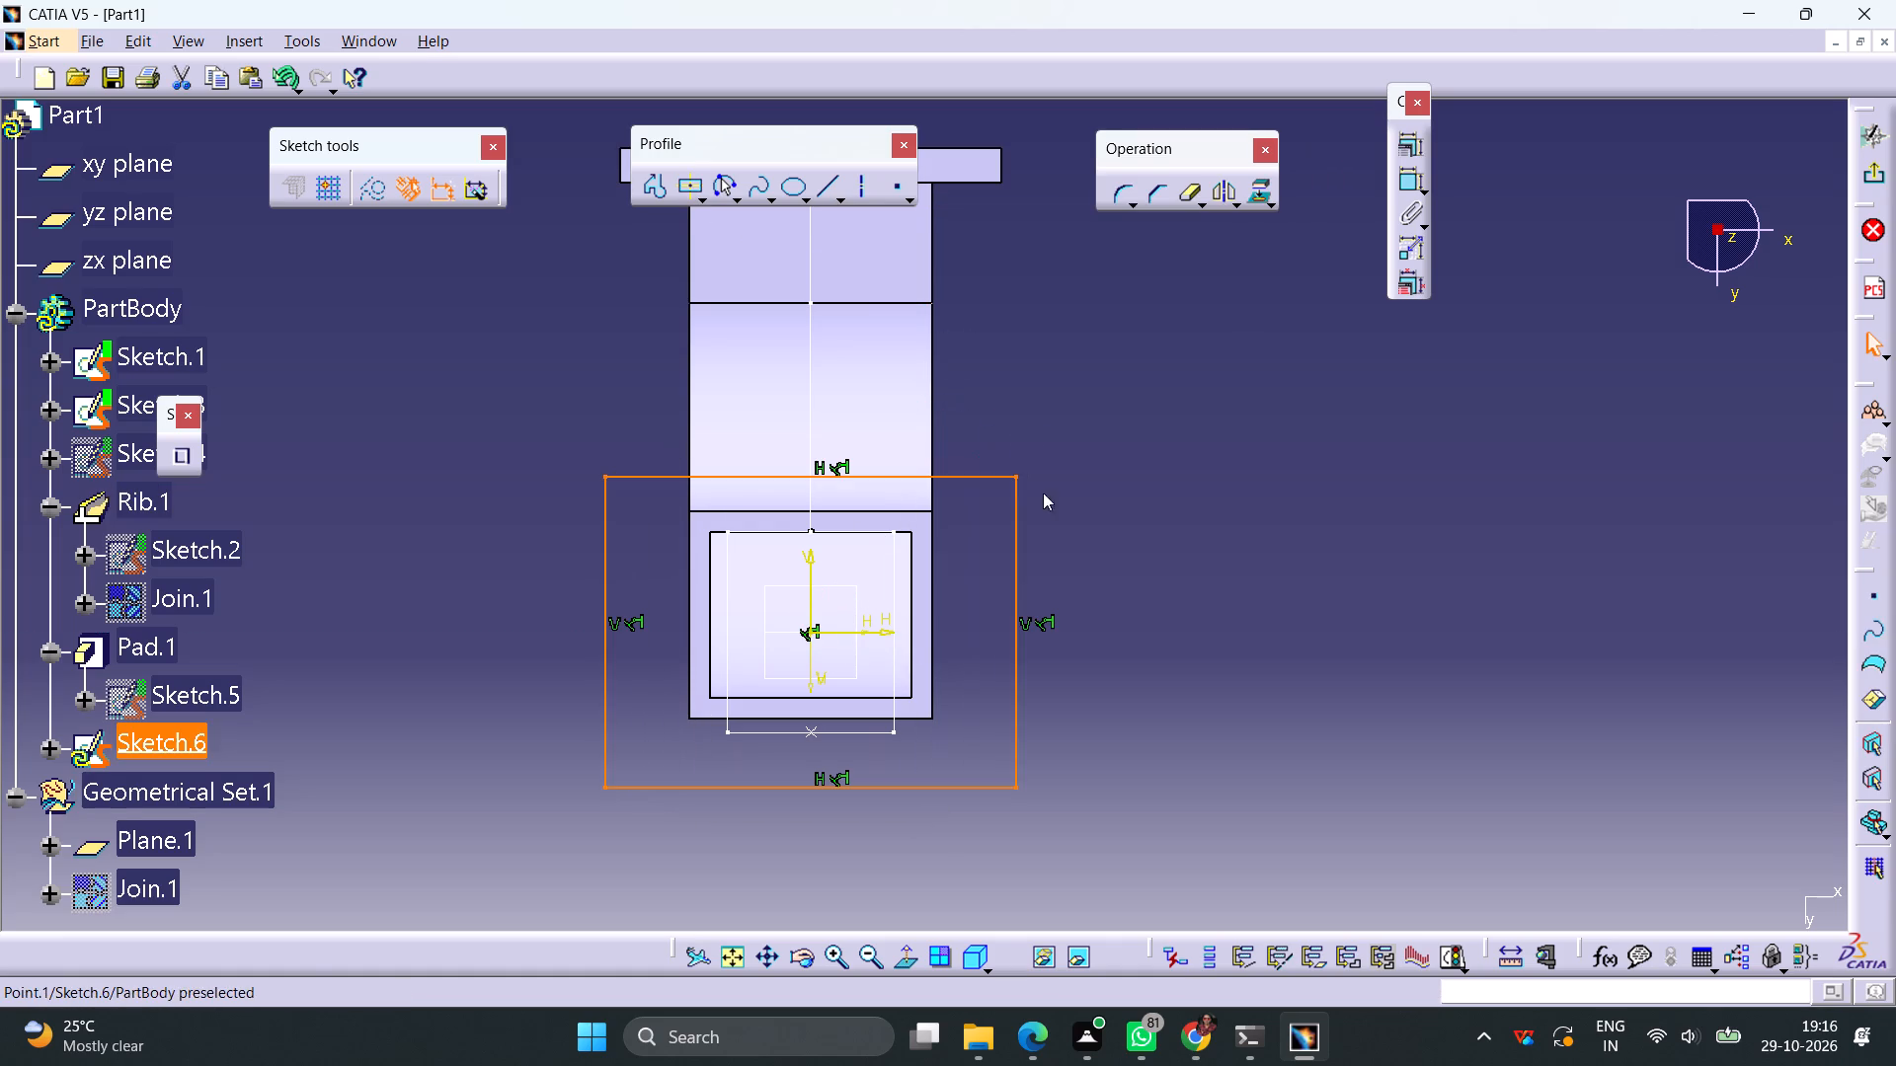
click(1167, 566)
Dimension the rectangle's vertical side and set it to 55 mm.
click(1409, 187)
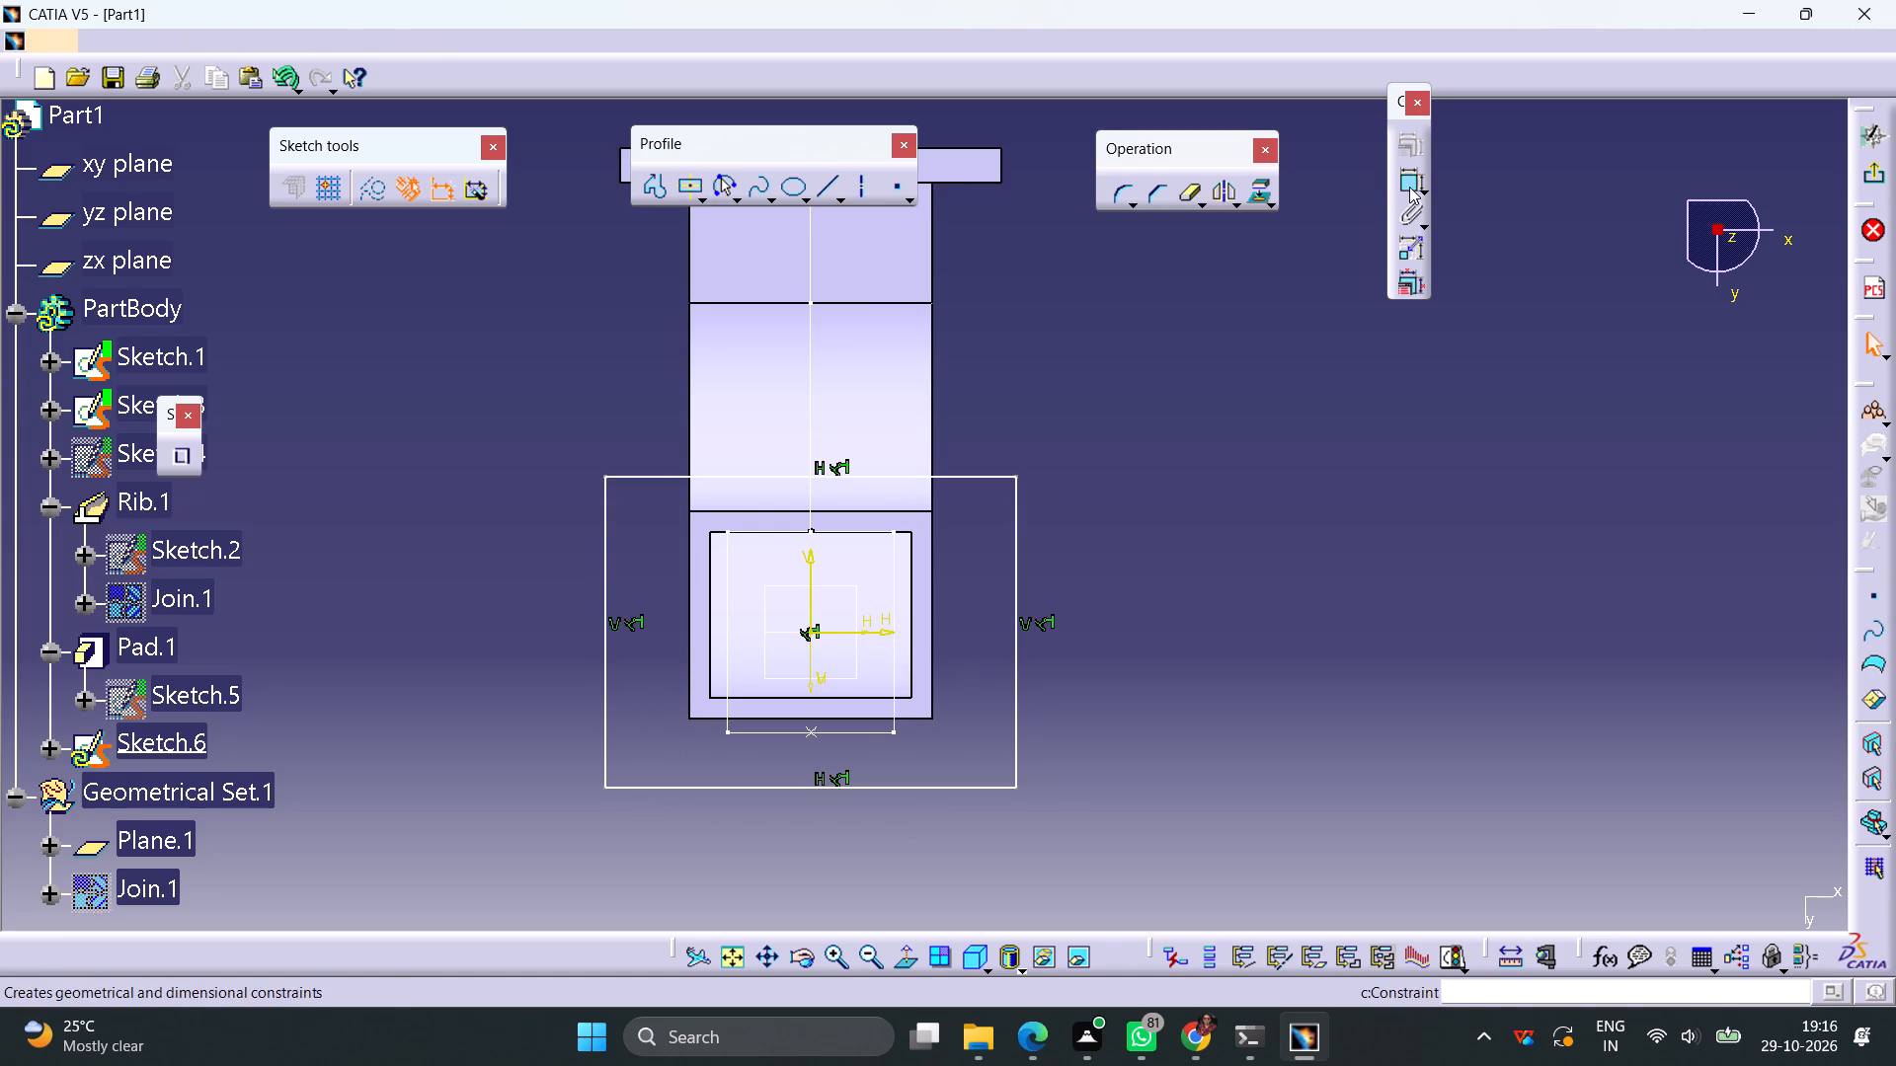
click(1015, 572)
click(1100, 589)
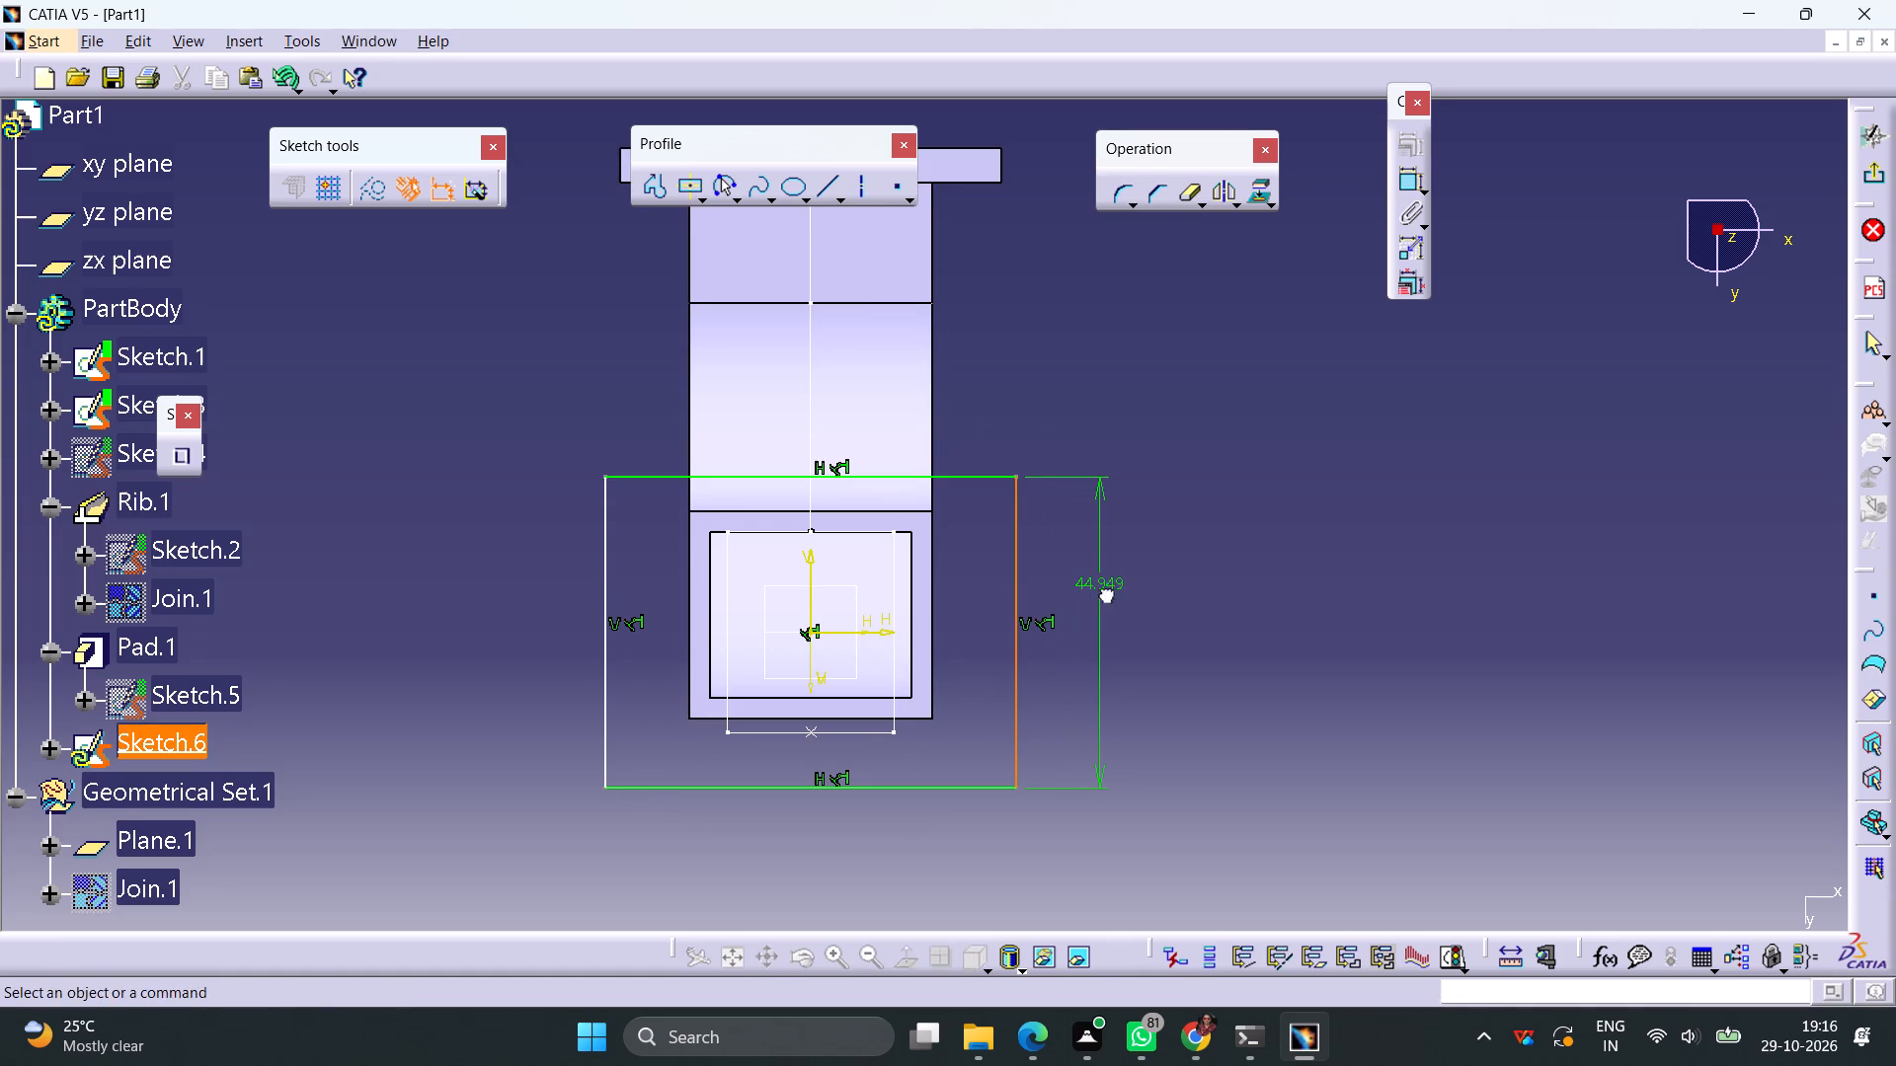
double_click(1112, 578)
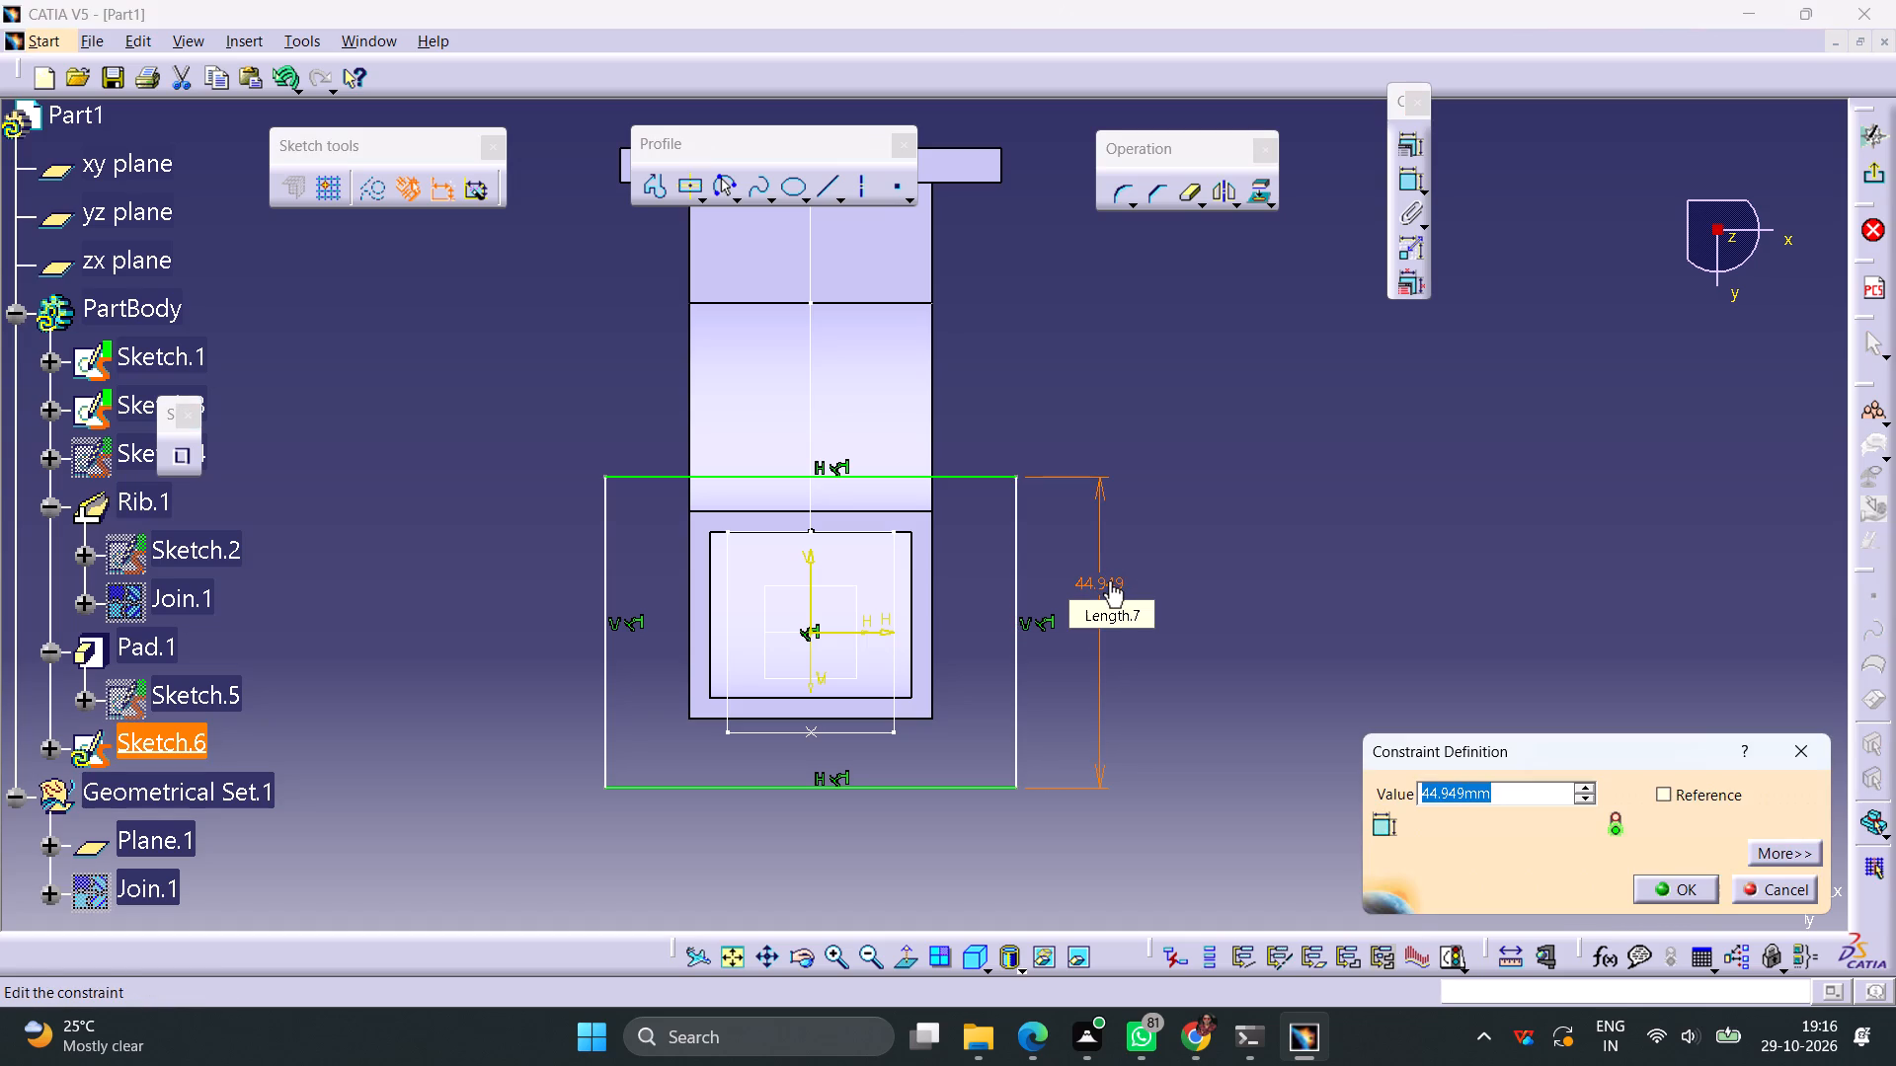
text(55)
key(Return)
click(1372, 528)
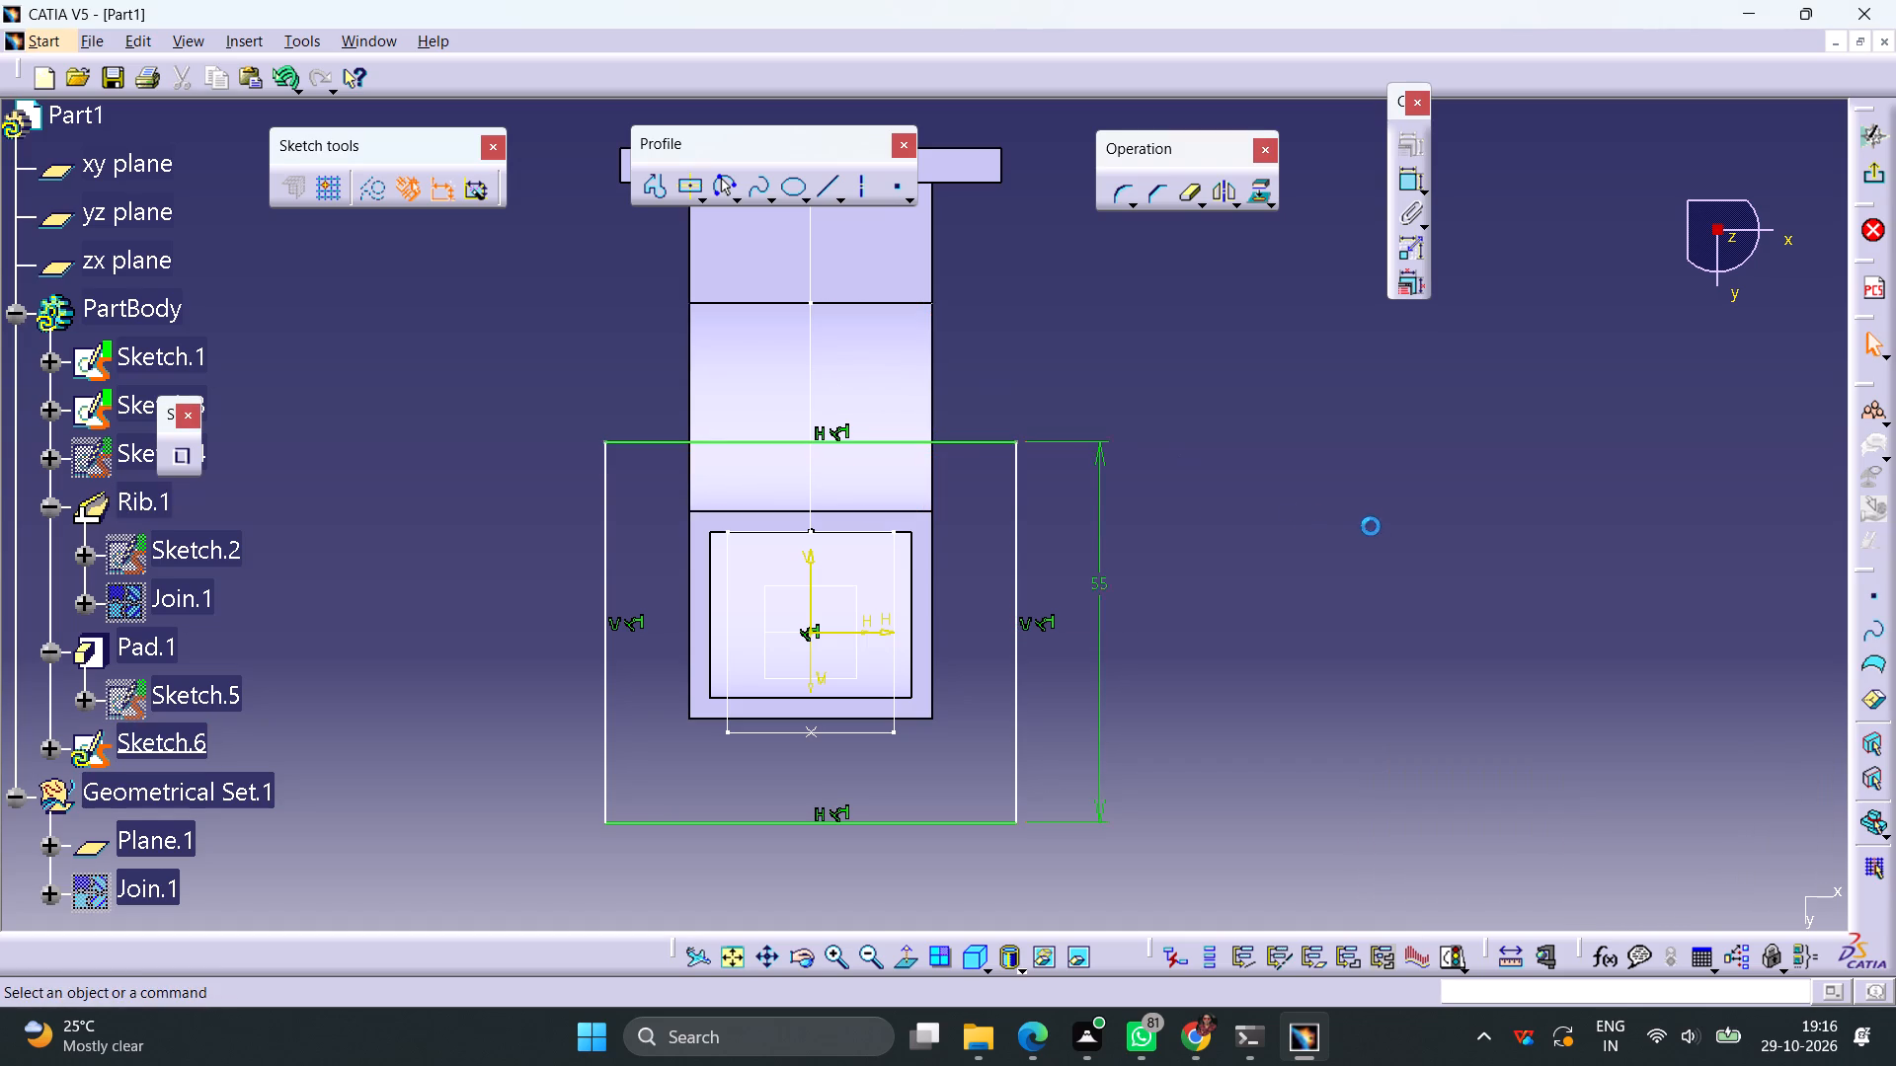
Dimension the rectangle's horizontal side and set it to 50 mm.
click(967, 440)
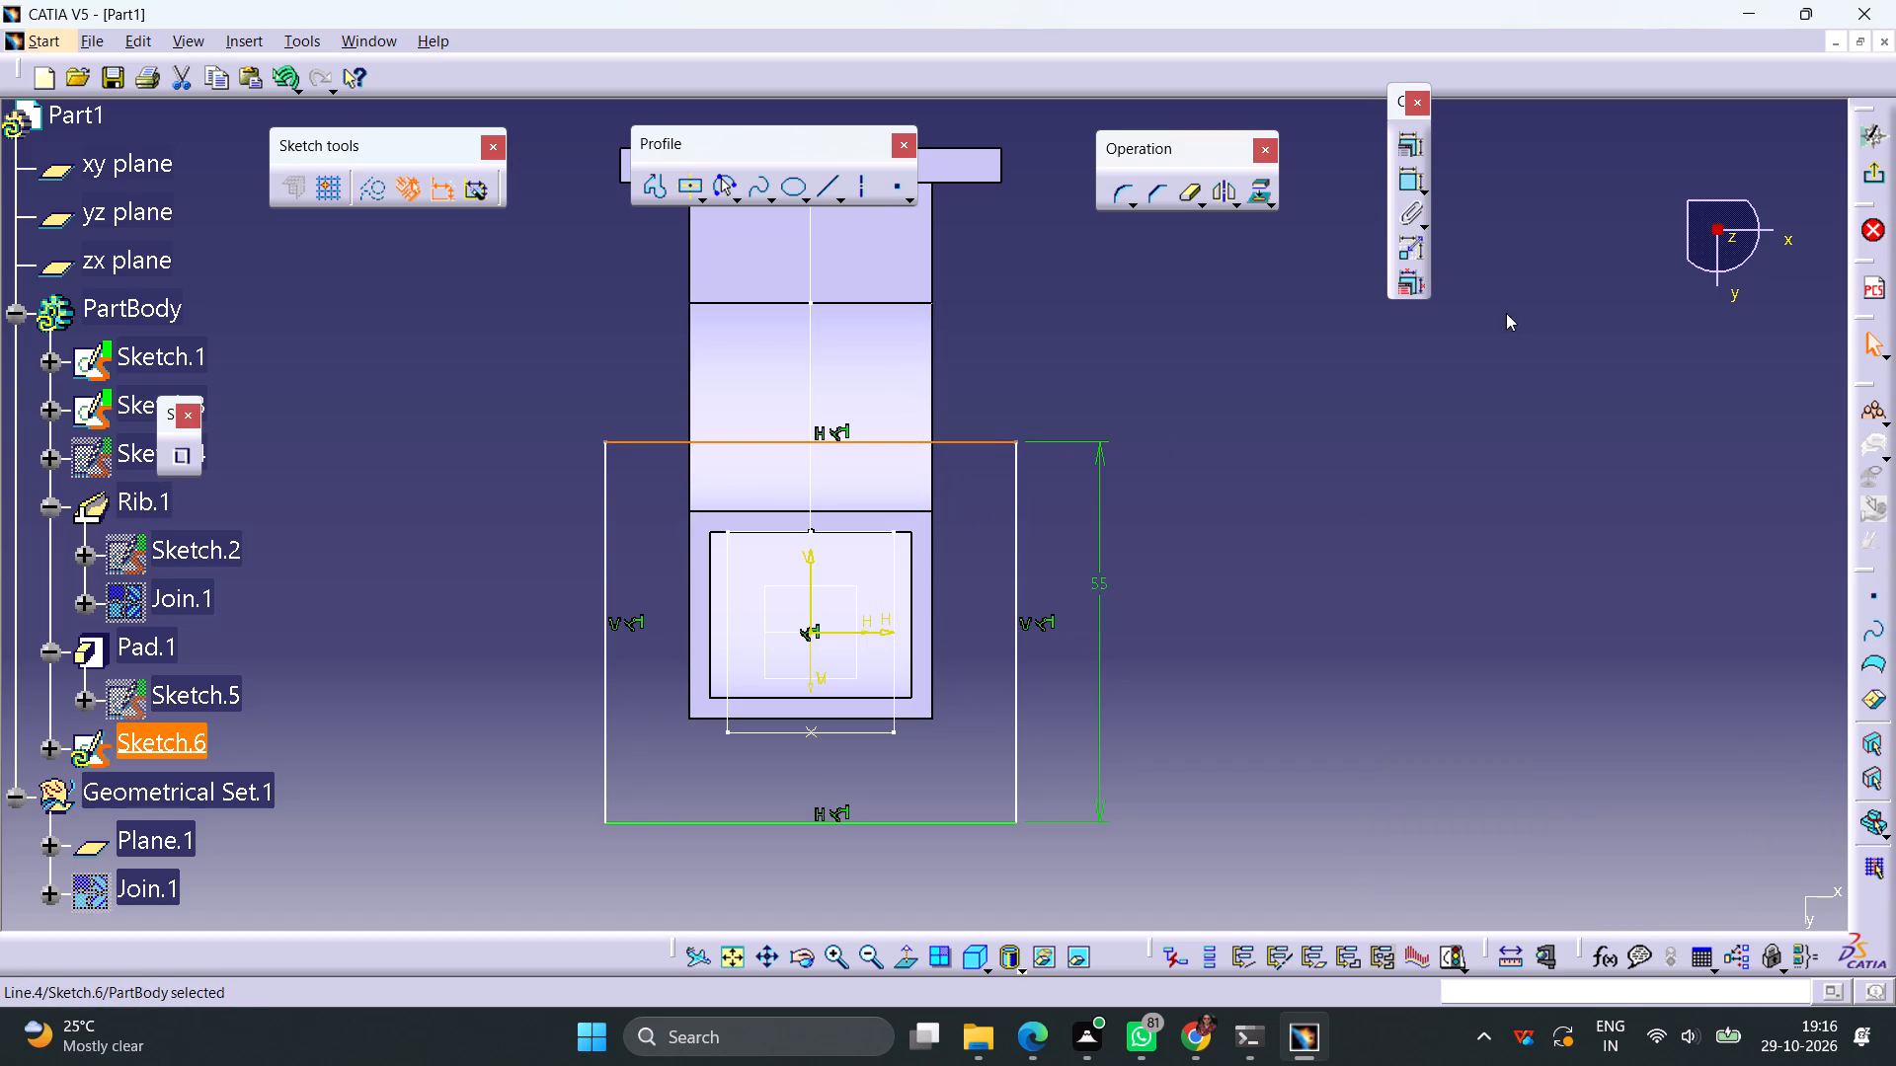
click(1406, 183)
click(1070, 377)
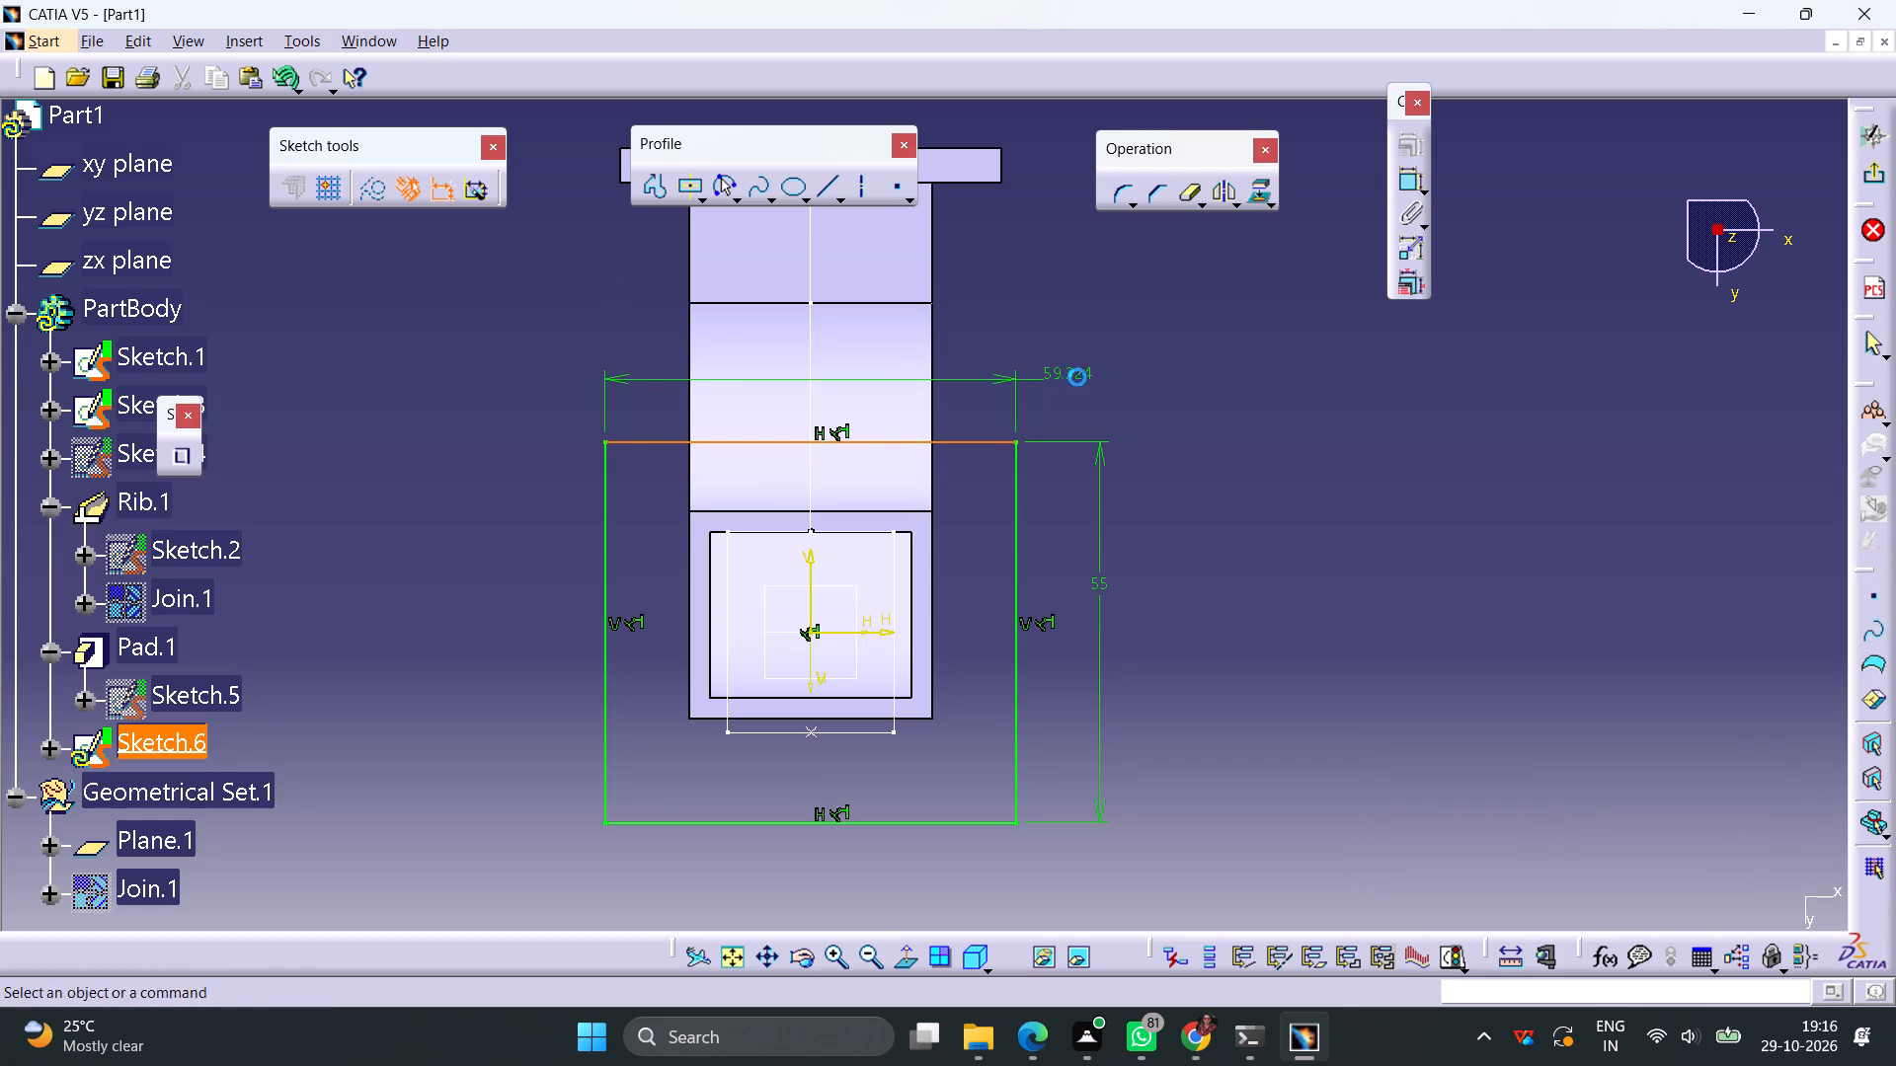
double_click(1082, 371)
text(50)
key(Return)
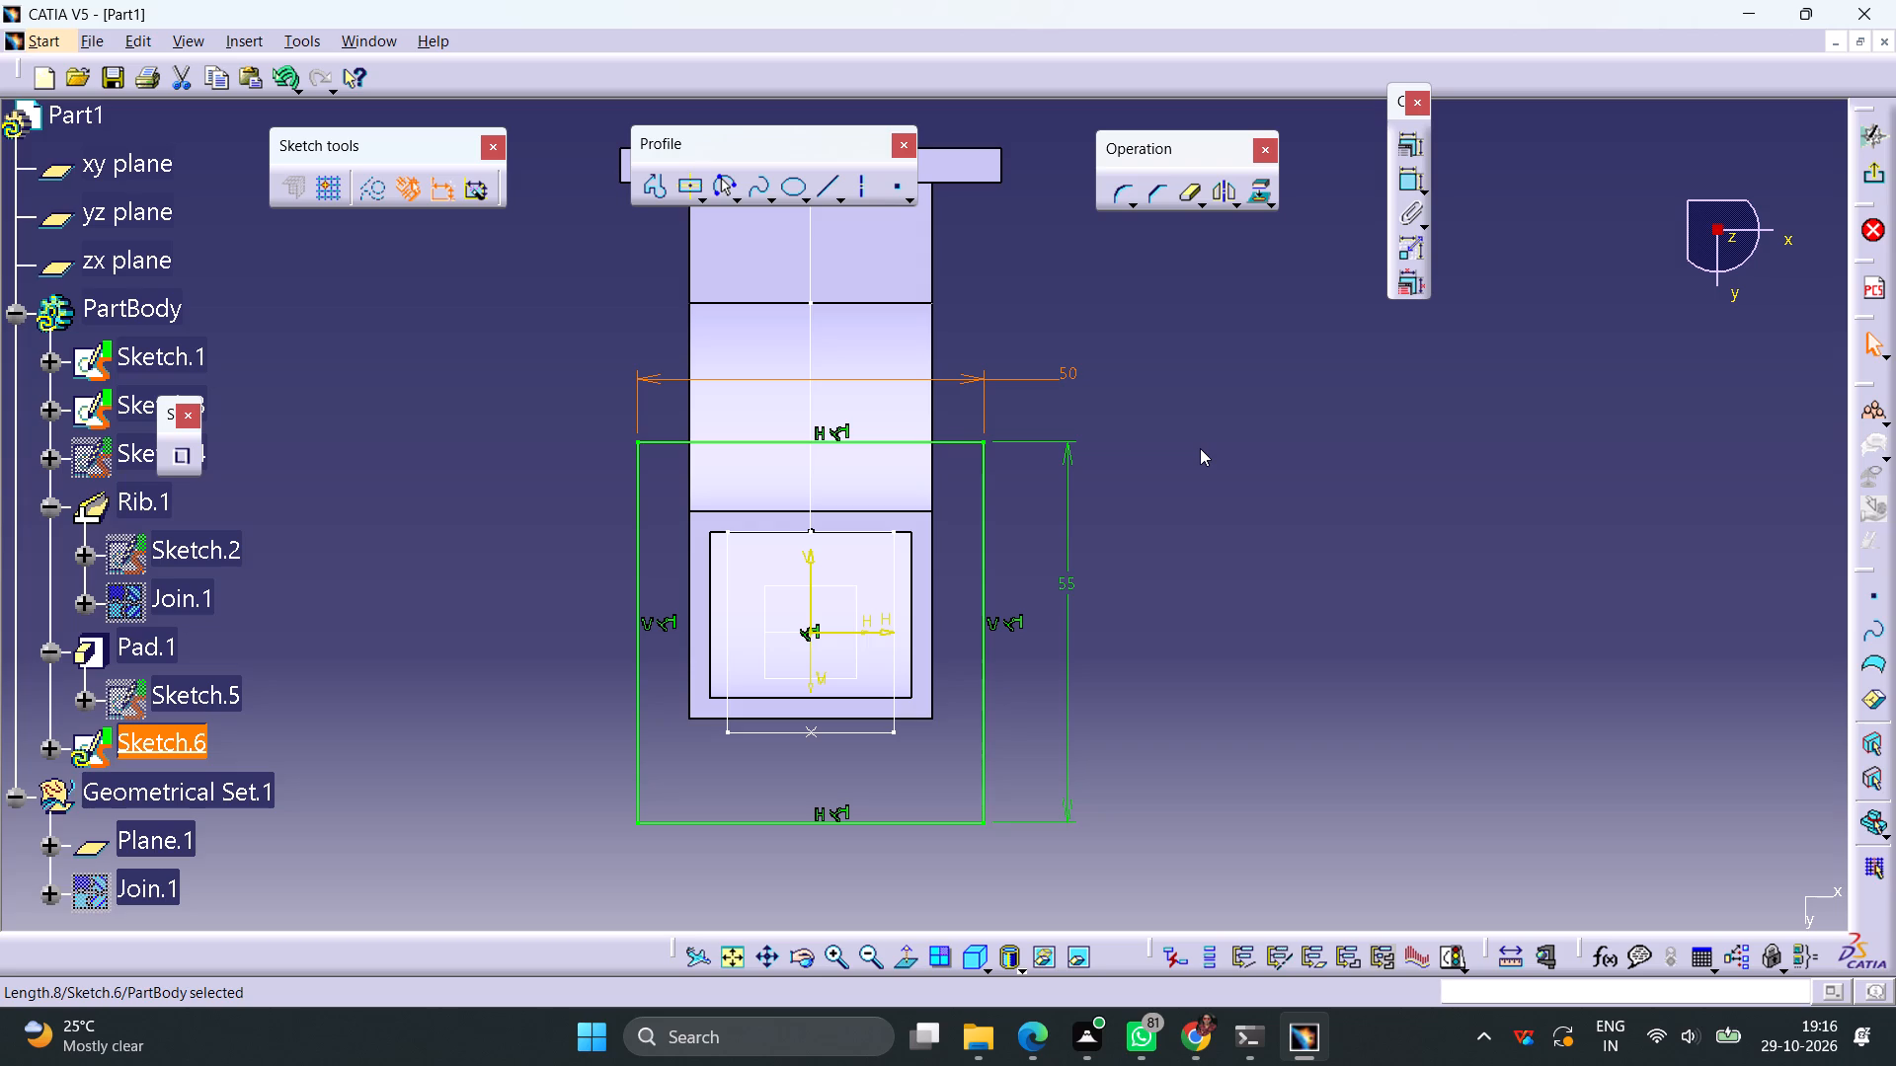
Project the four inner edges of the duct opening into the sketch and exit the sketch.
click(1258, 192)
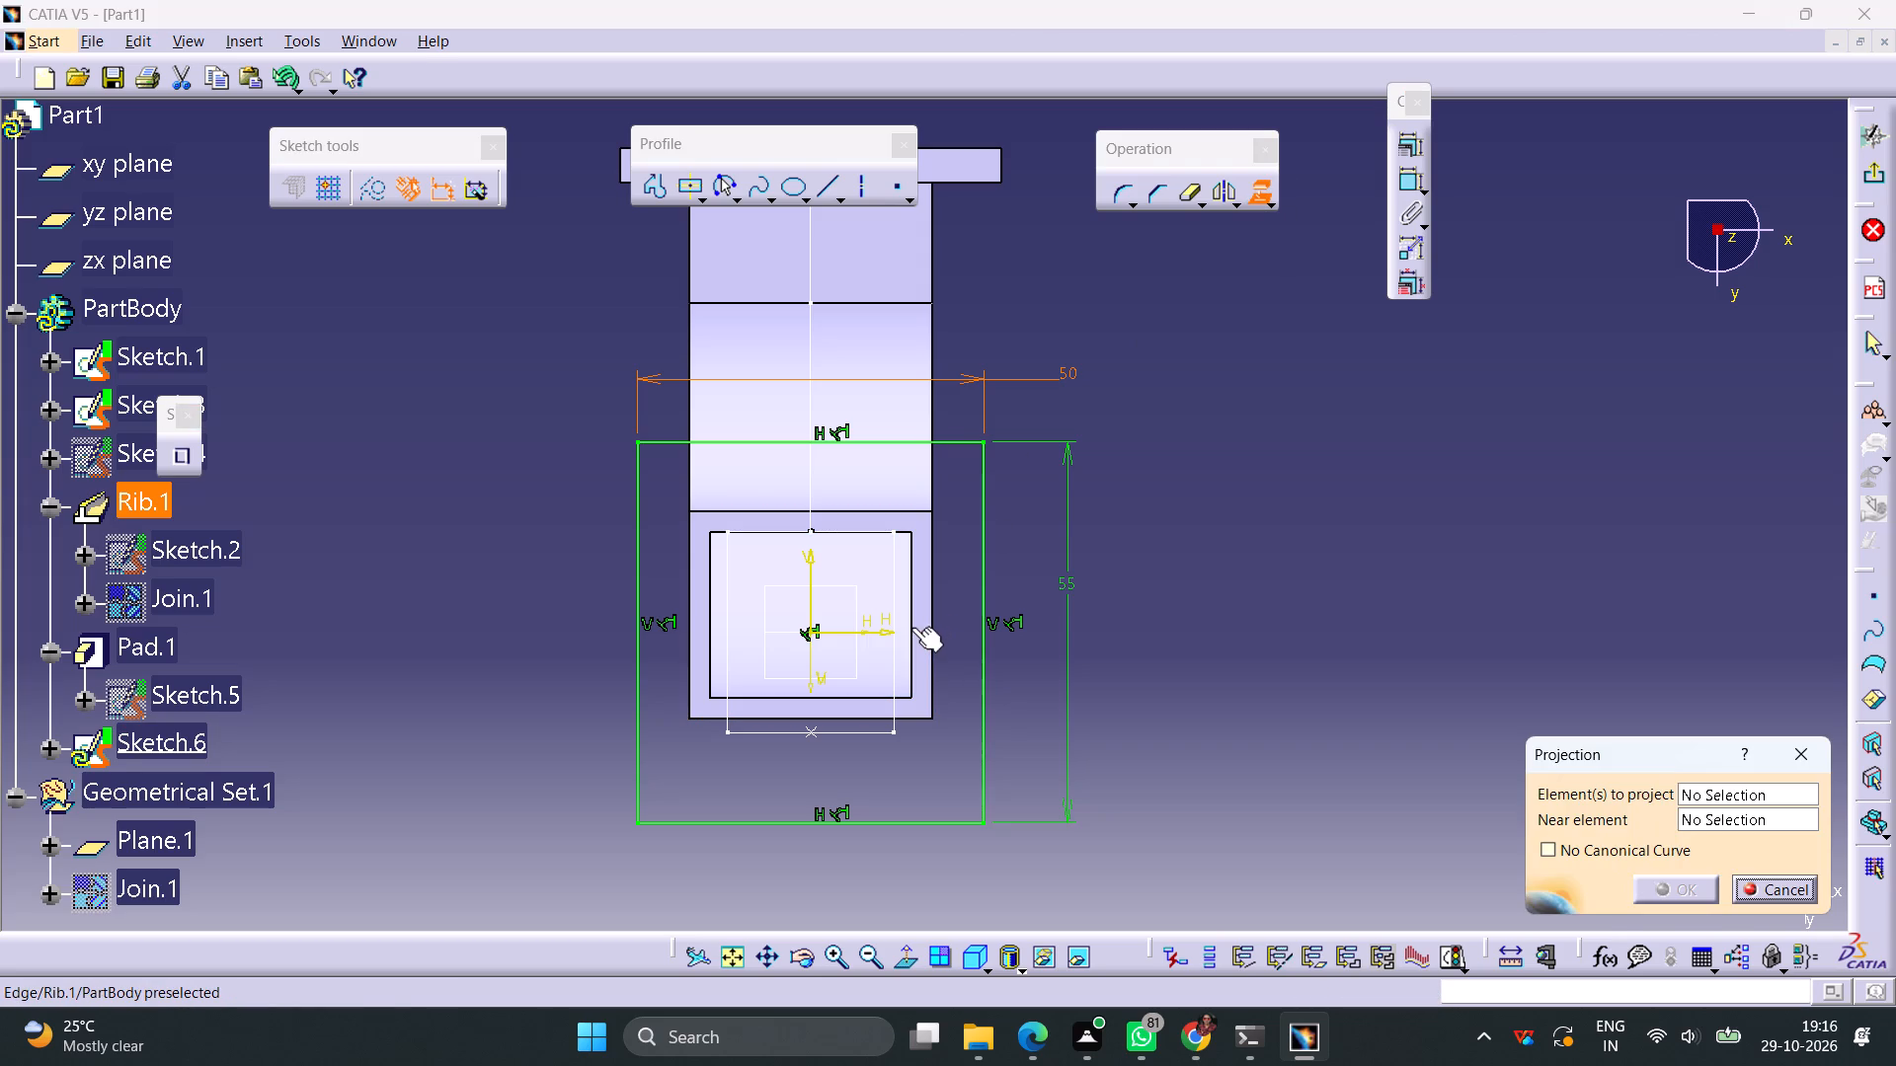
click(911, 628)
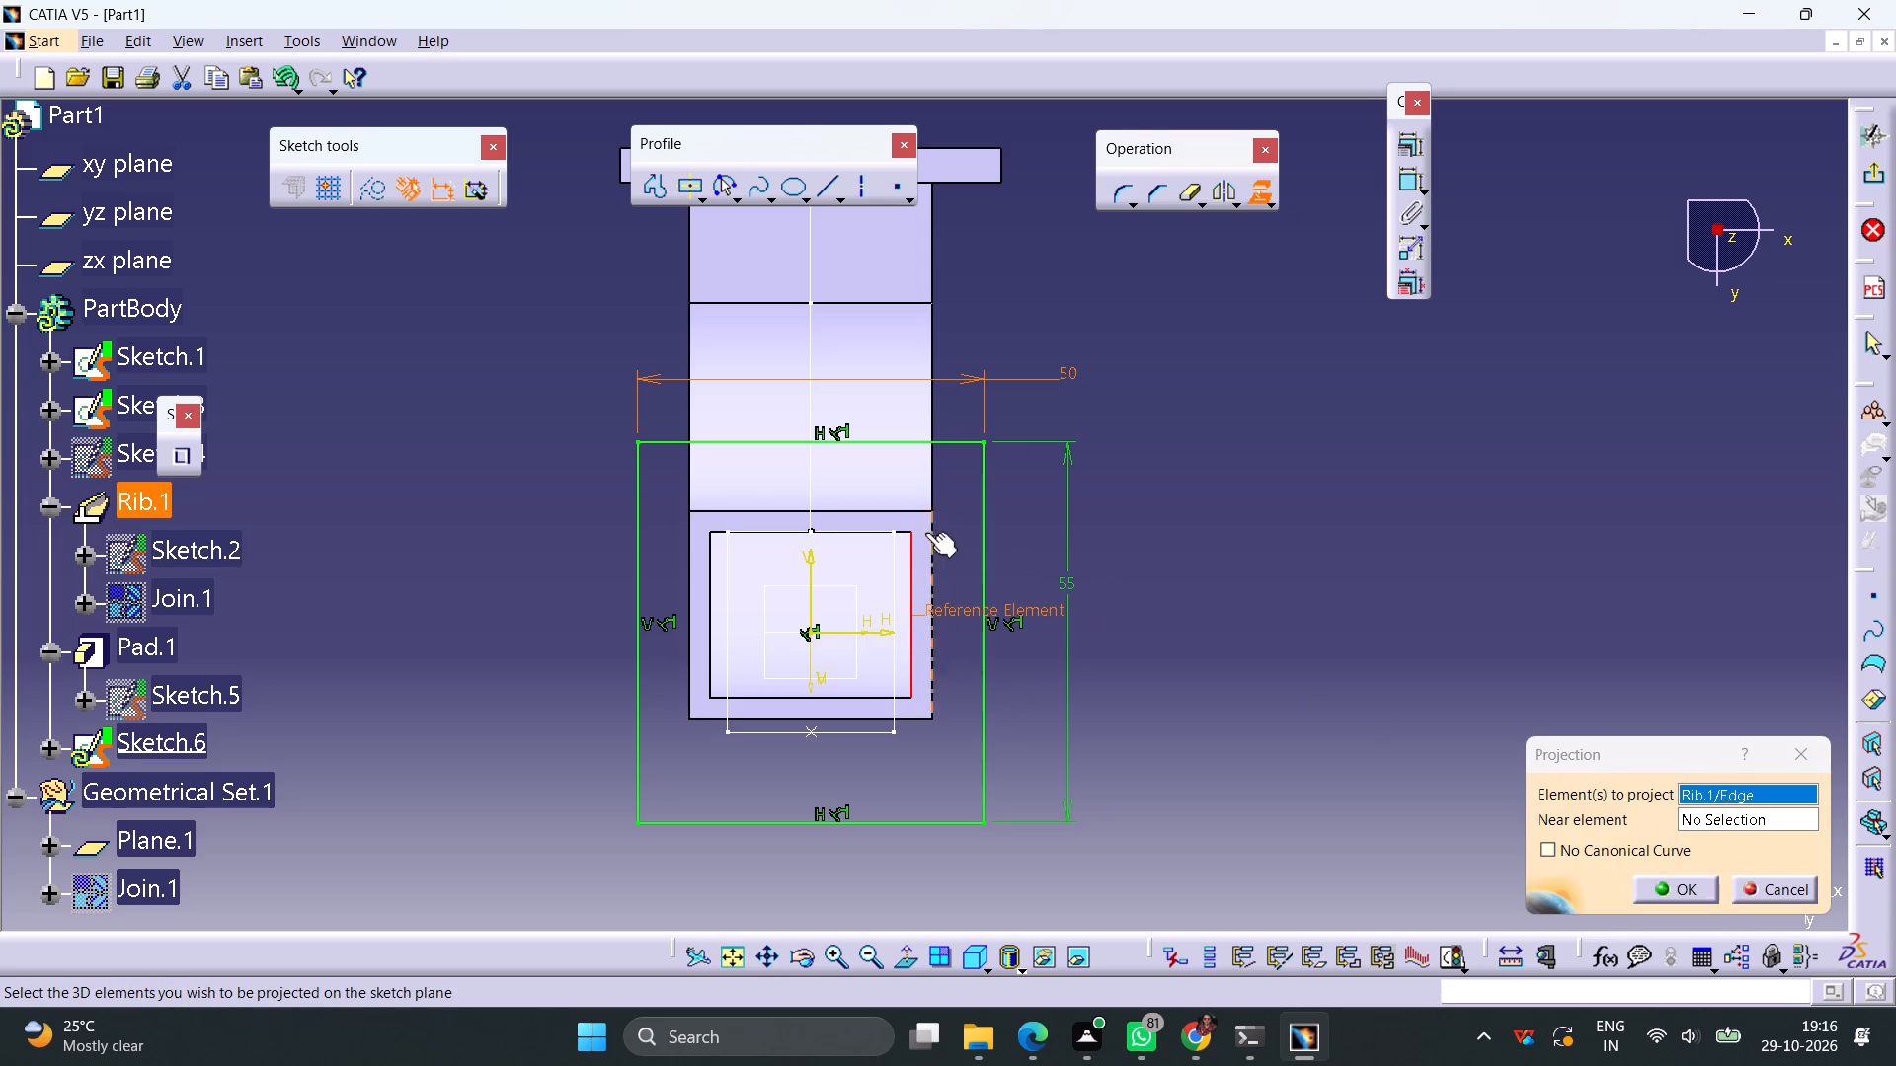
click(900, 530)
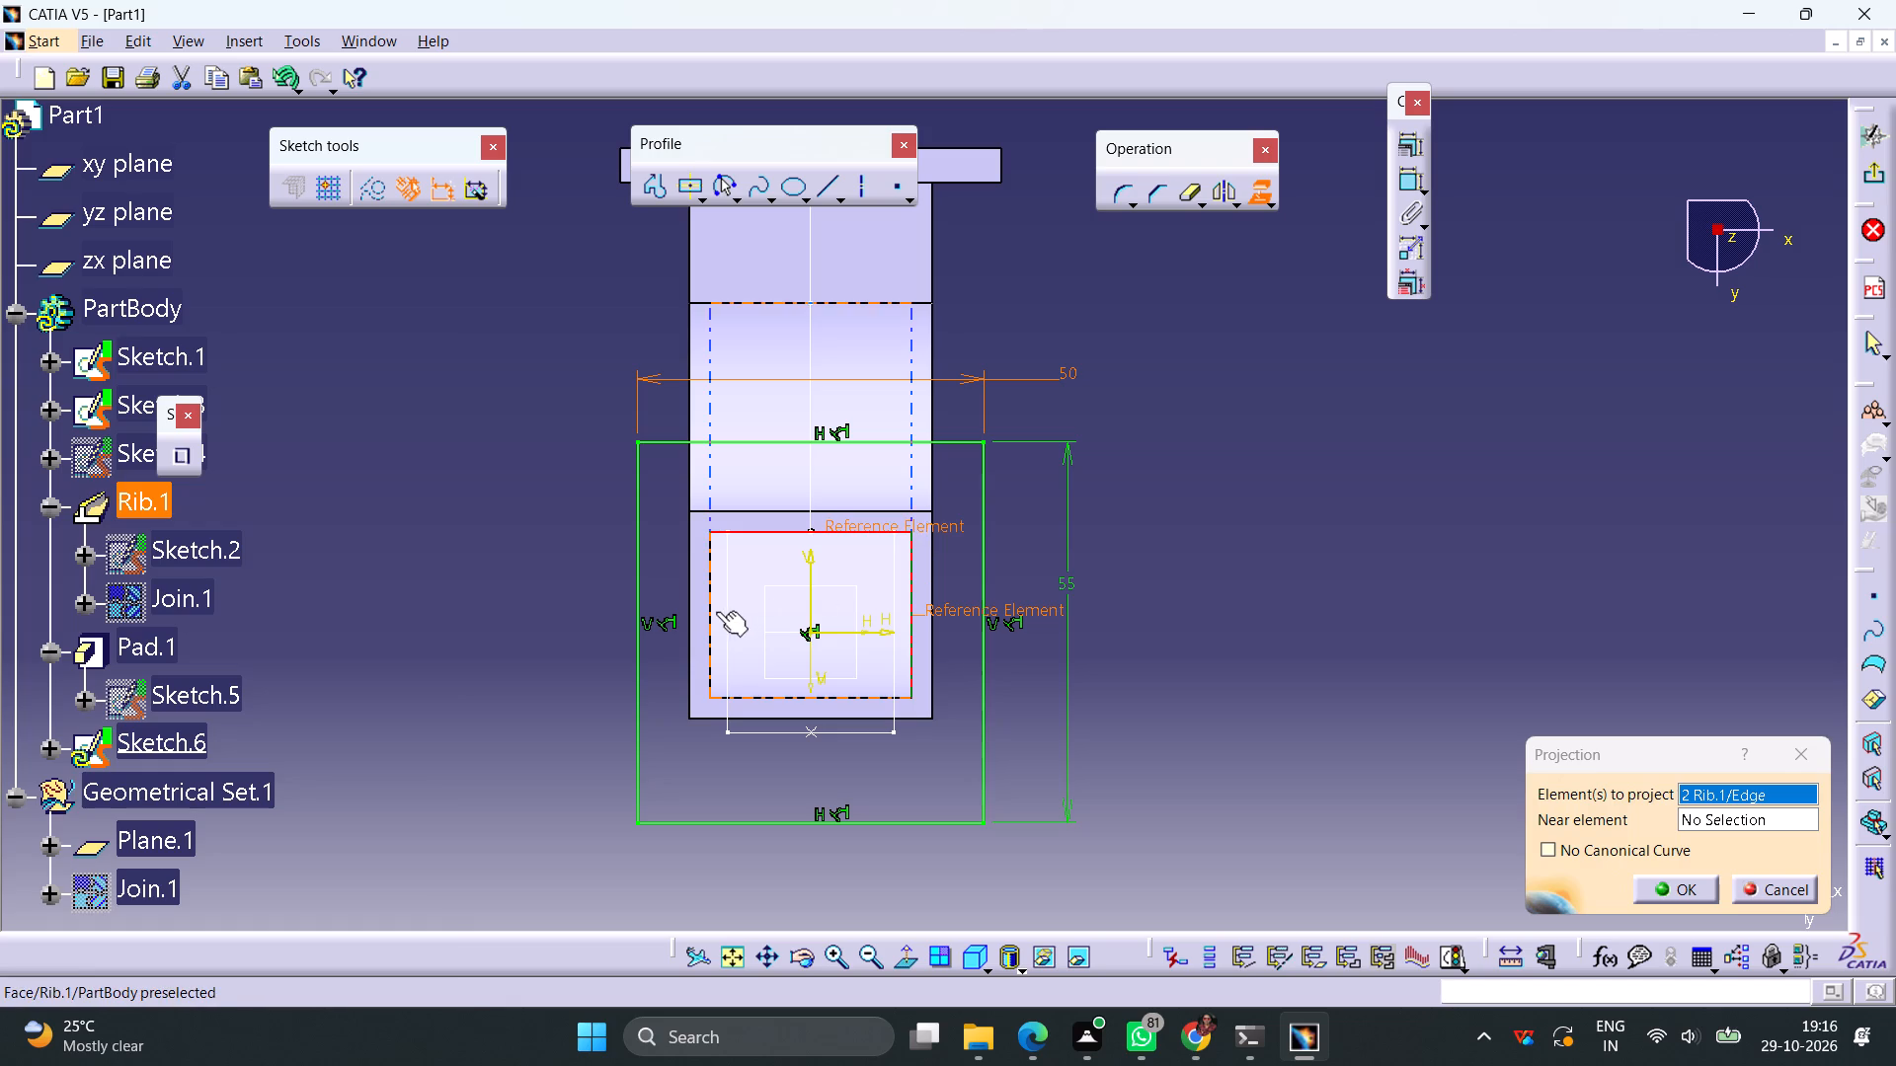
click(715, 621)
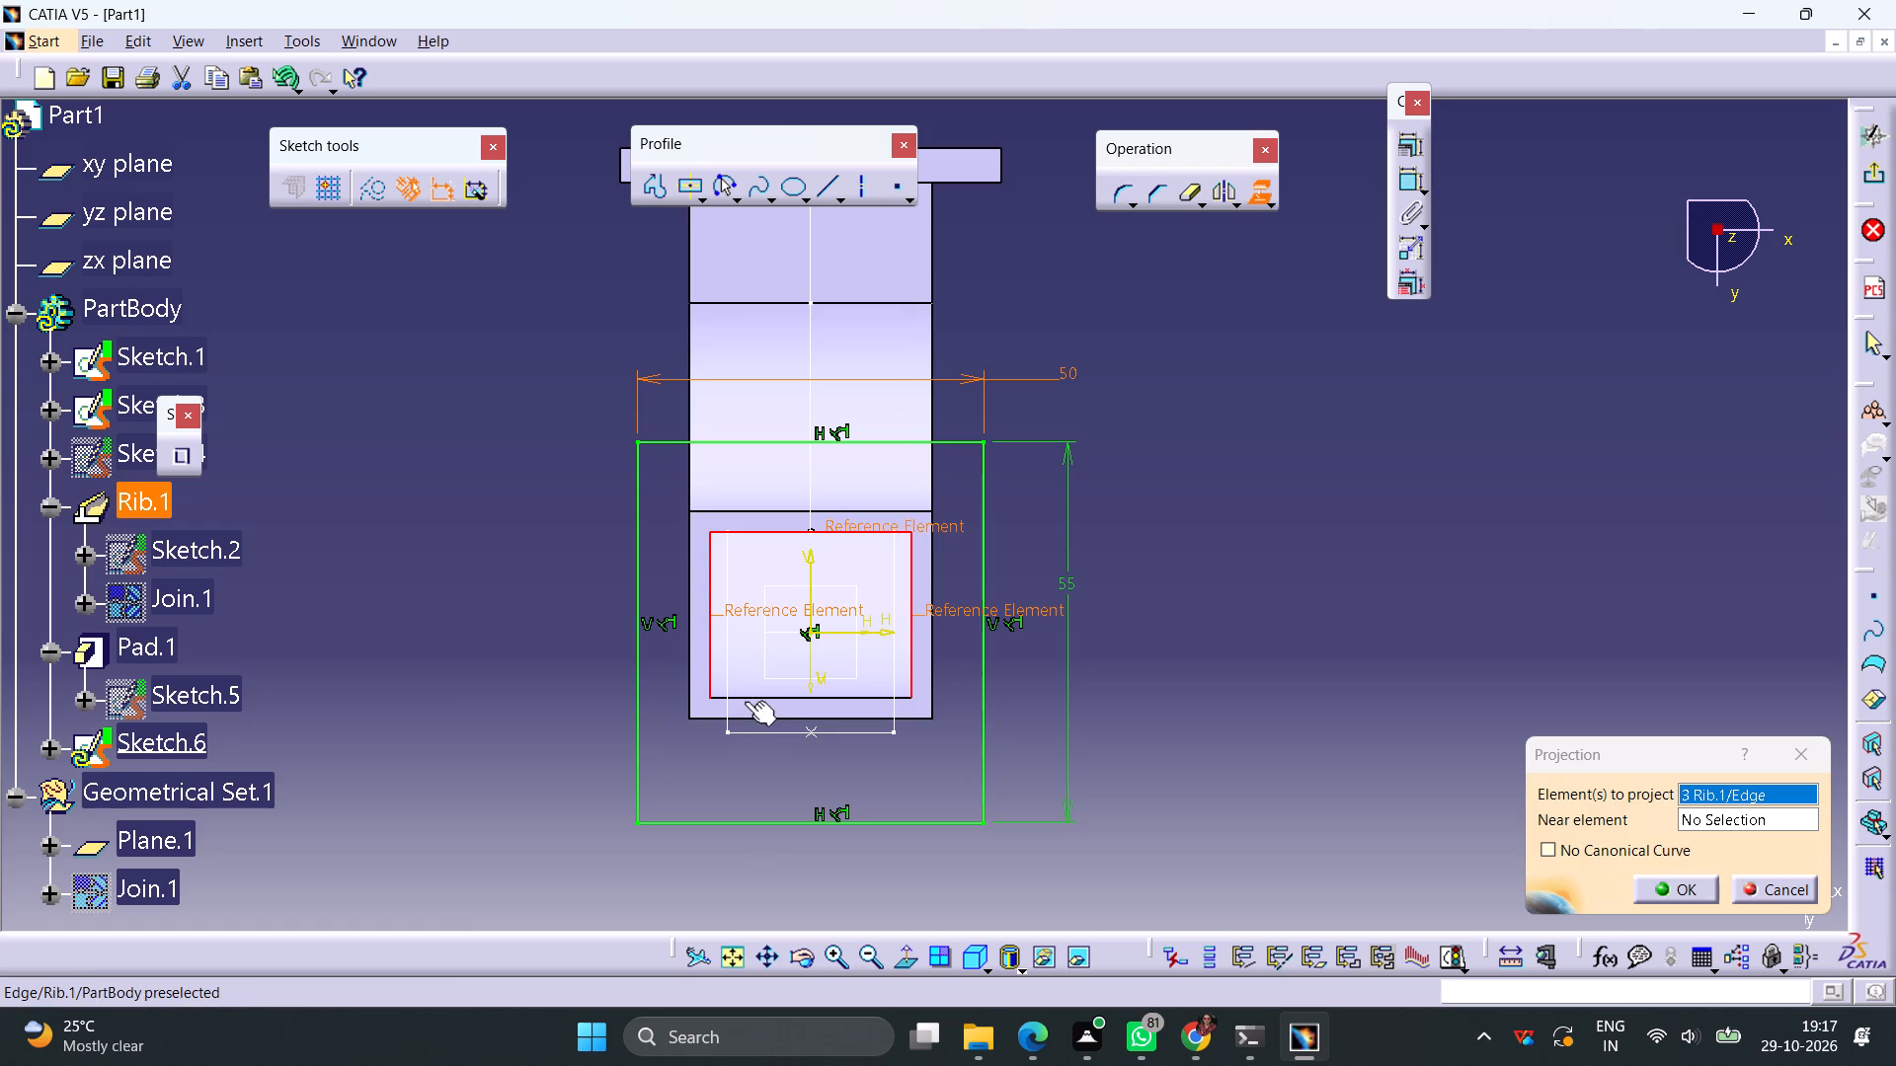
click(745, 698)
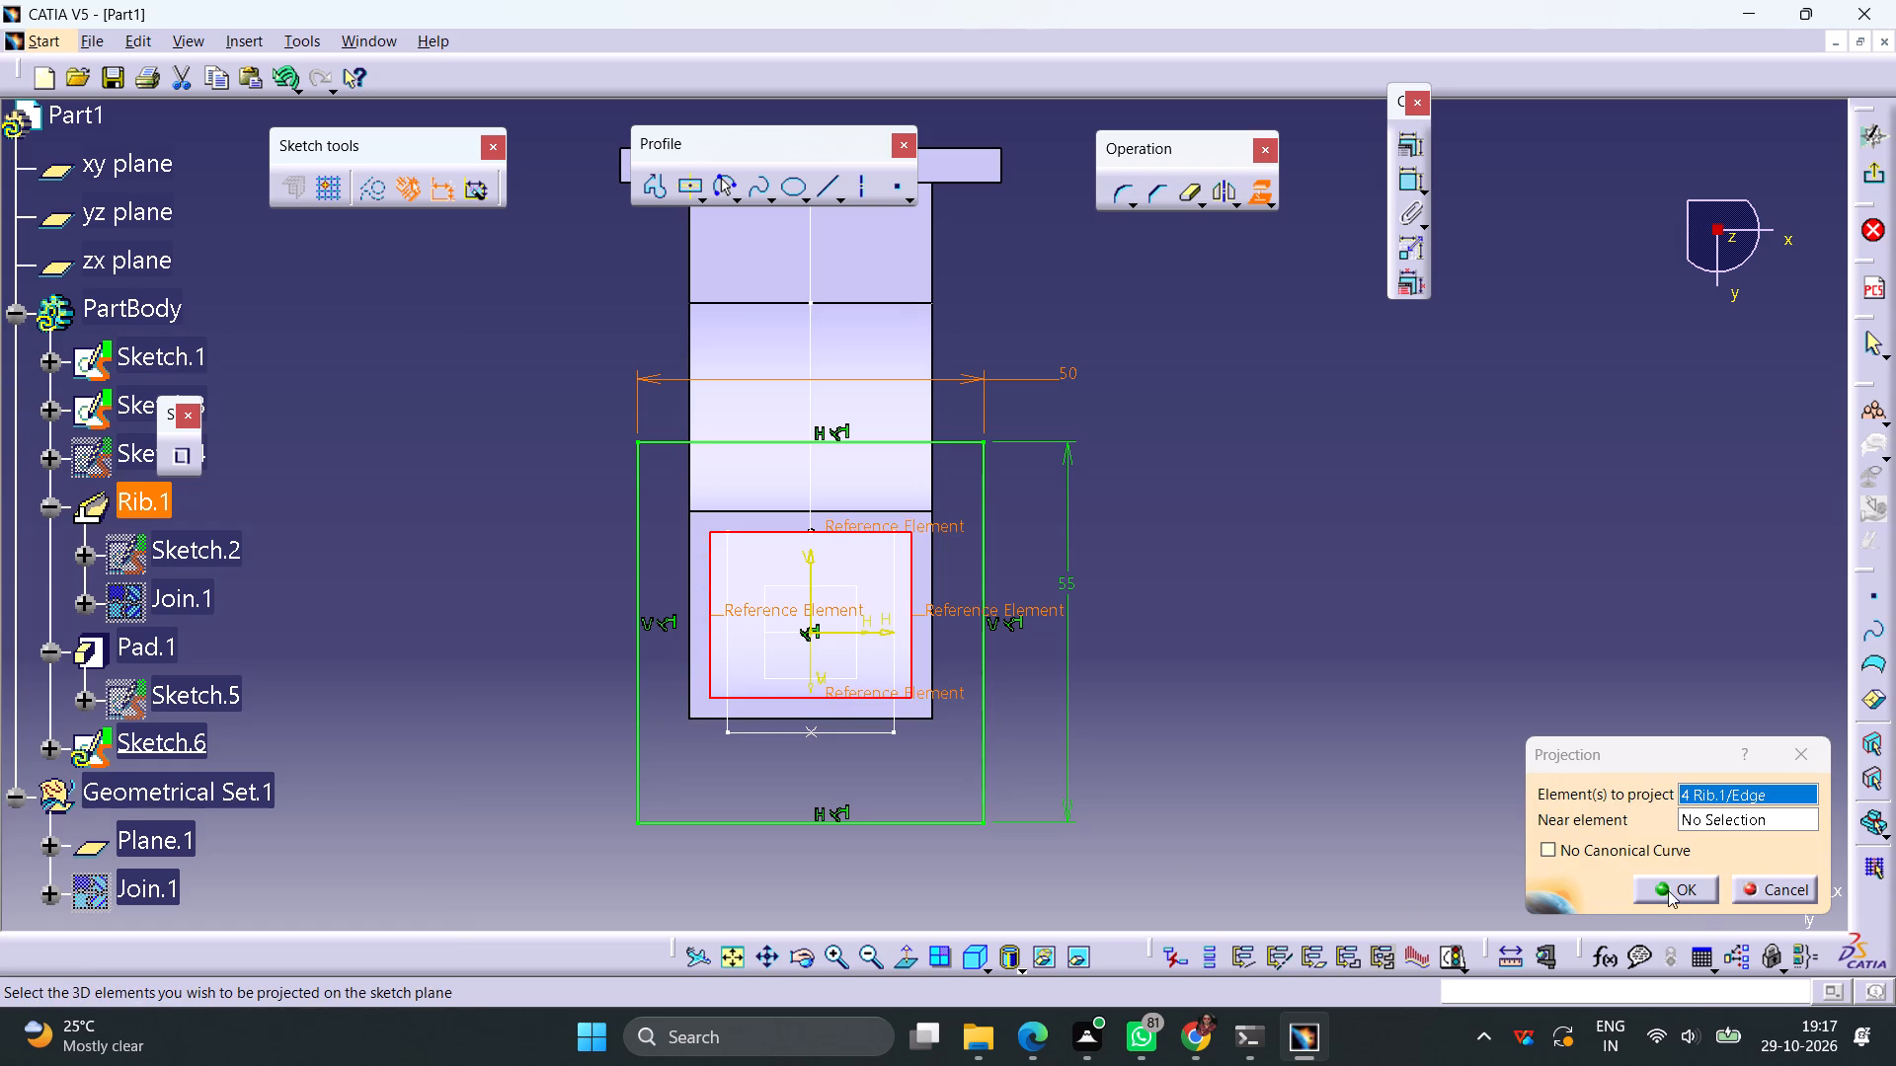
click(1668, 890)
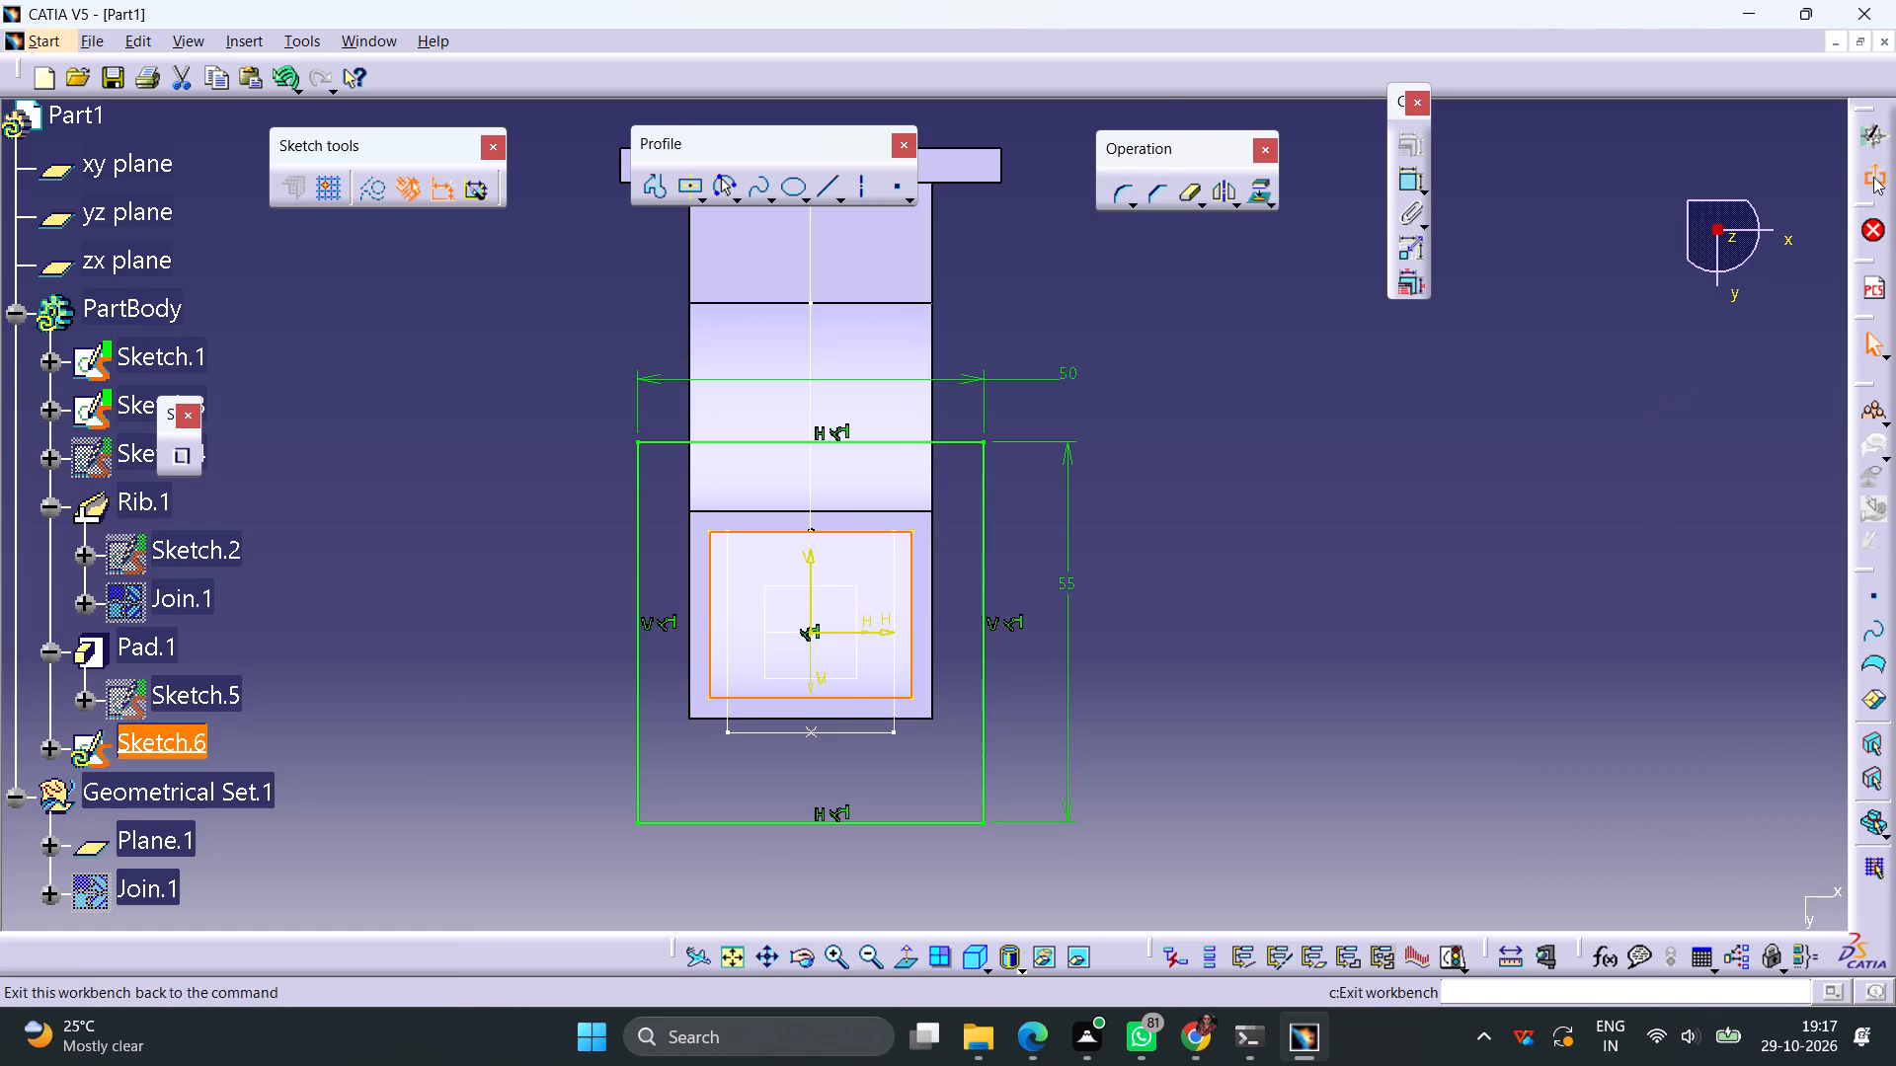
click(1873, 177)
Pad the second flange sketch to a length of 5 mm.
middle_drag(1413, 611, 1199, 564)
right_drag(1406, 612, 1199, 564)
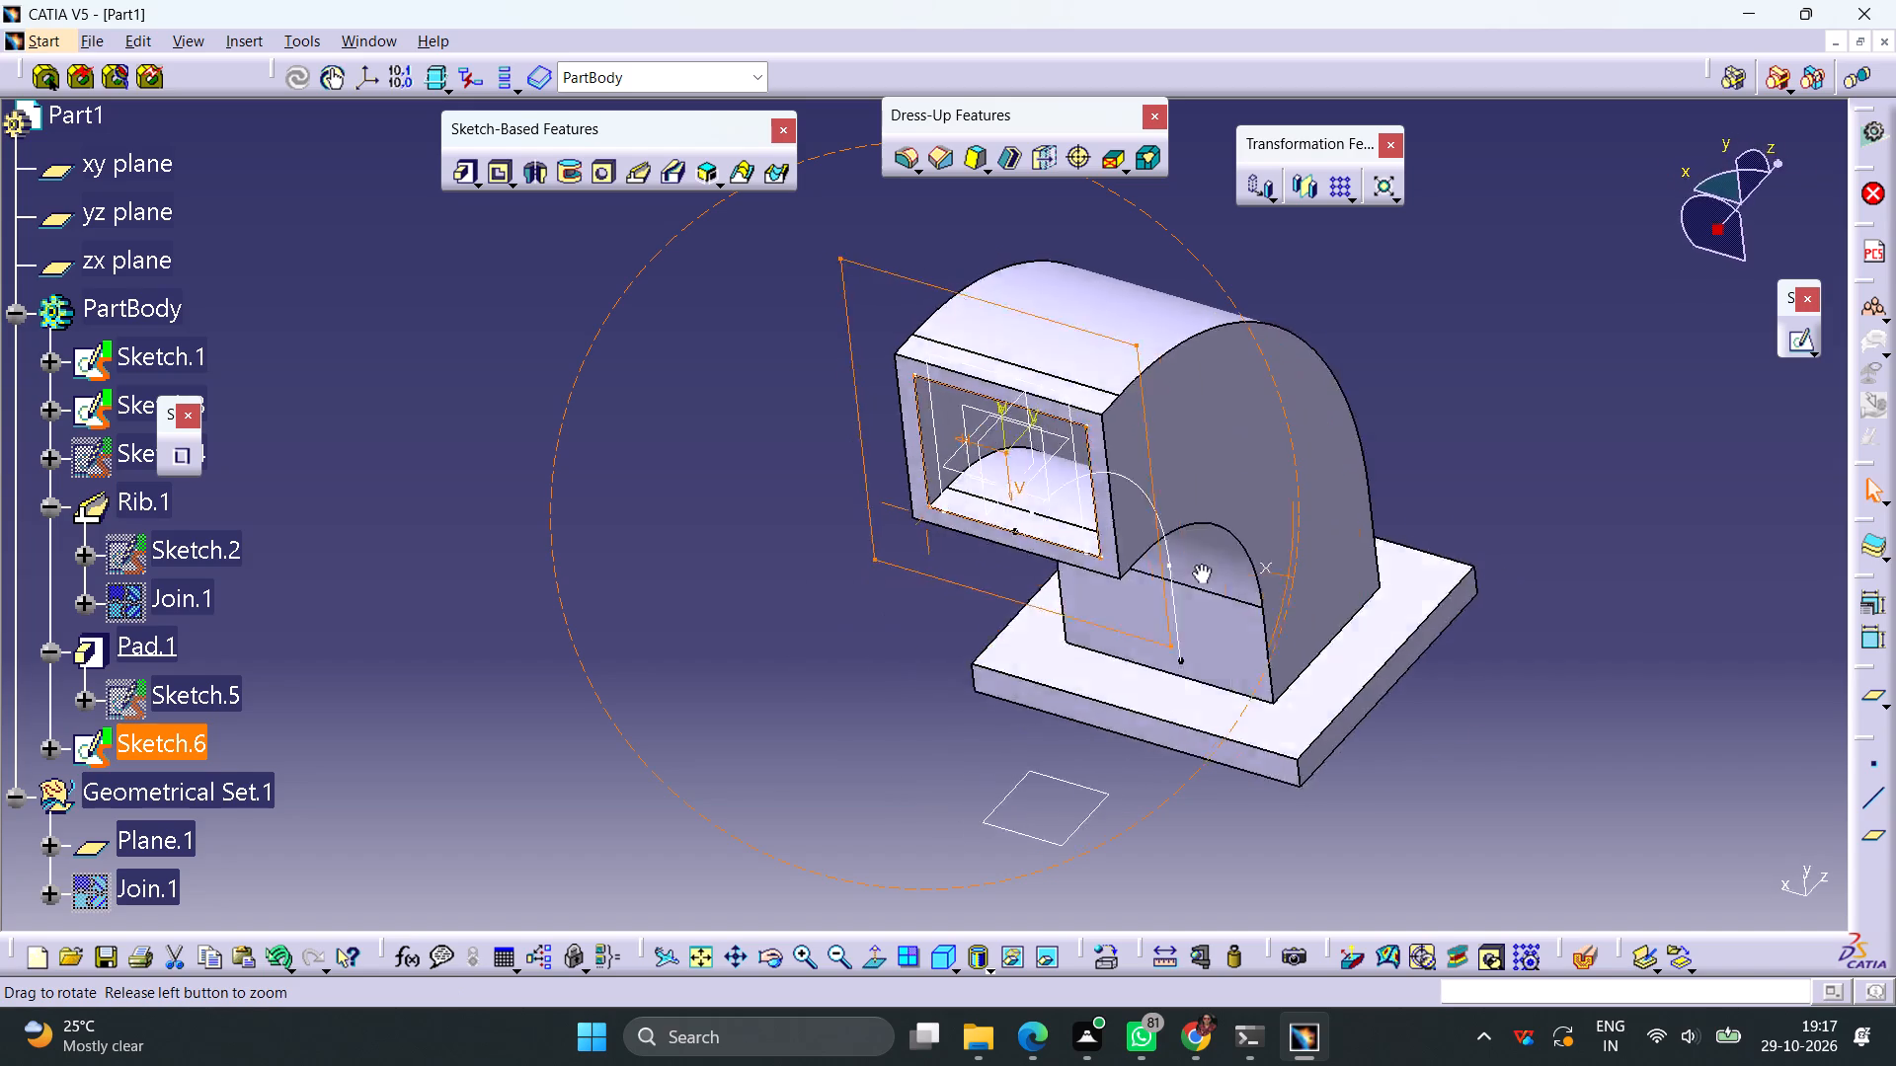
right_drag(1199, 564, 1074, 565)
middle_drag(1199, 564, 1074, 565)
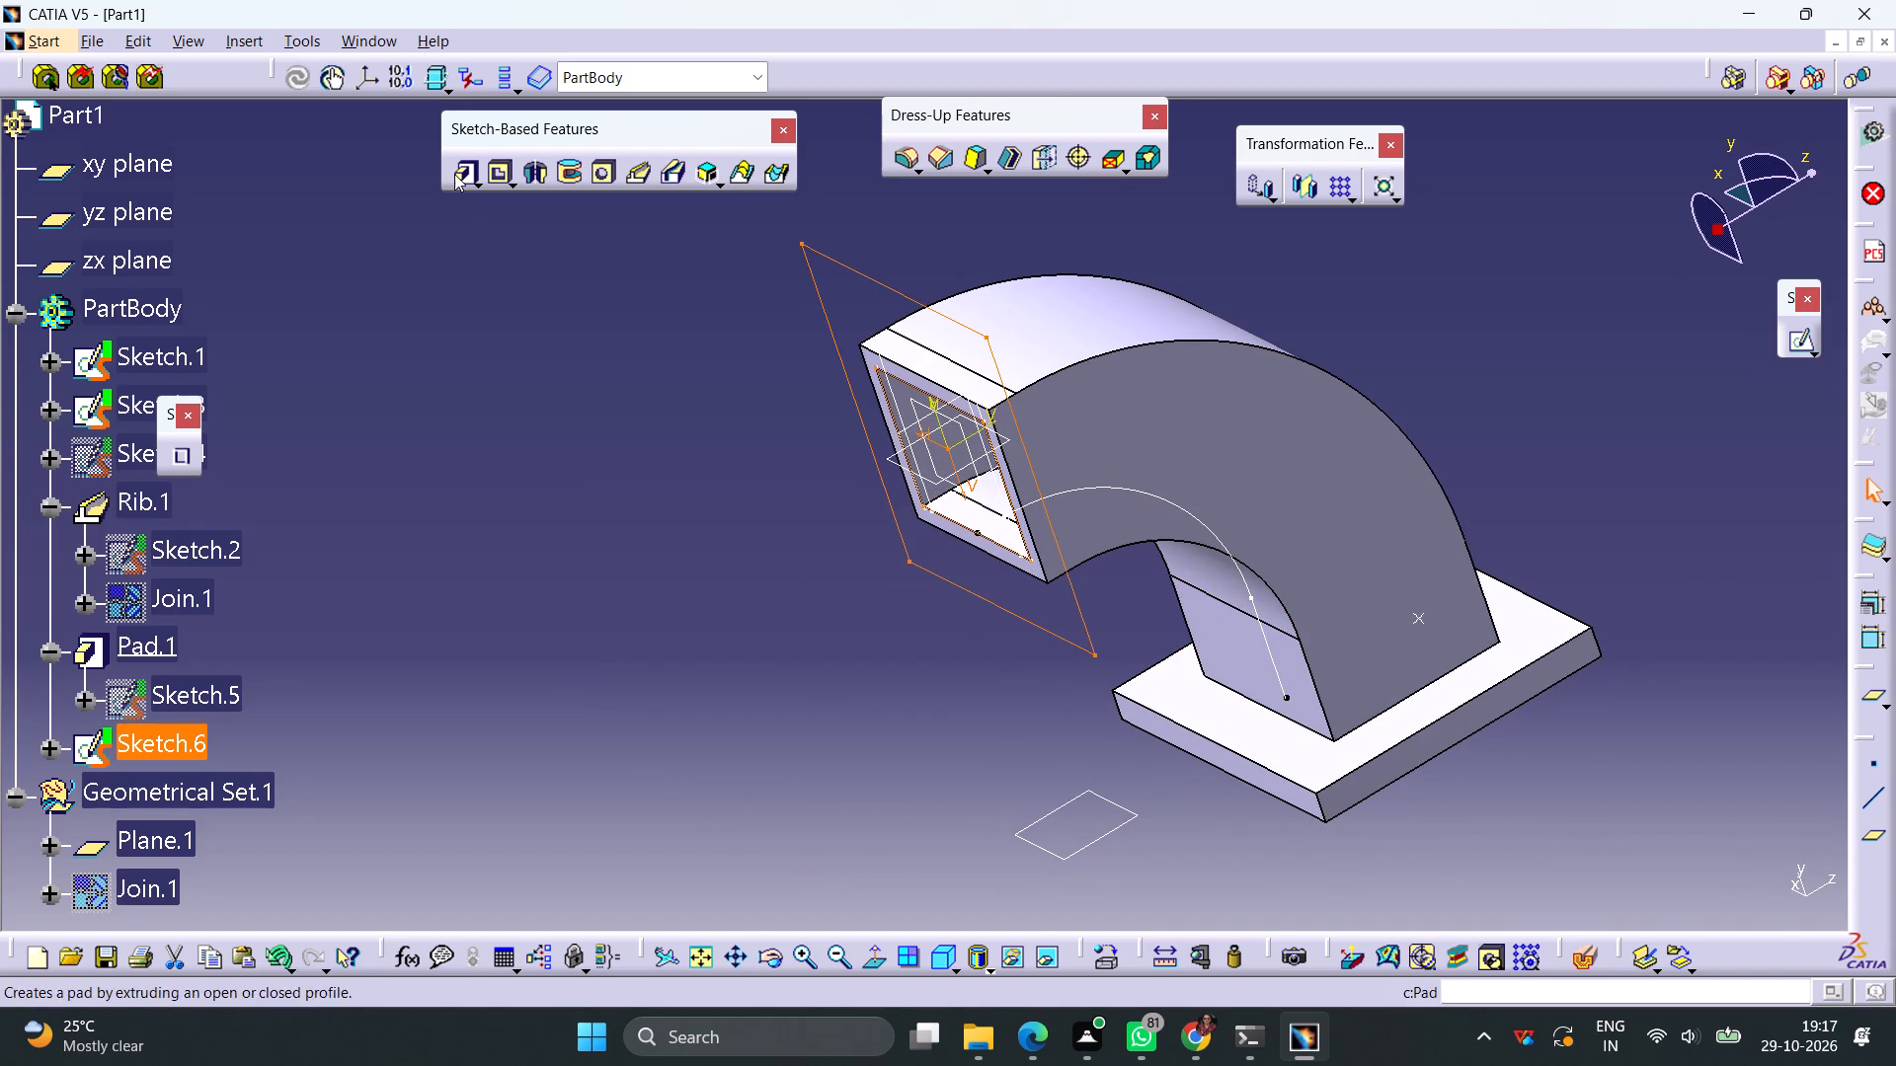
click(454, 174)
click(1568, 892)
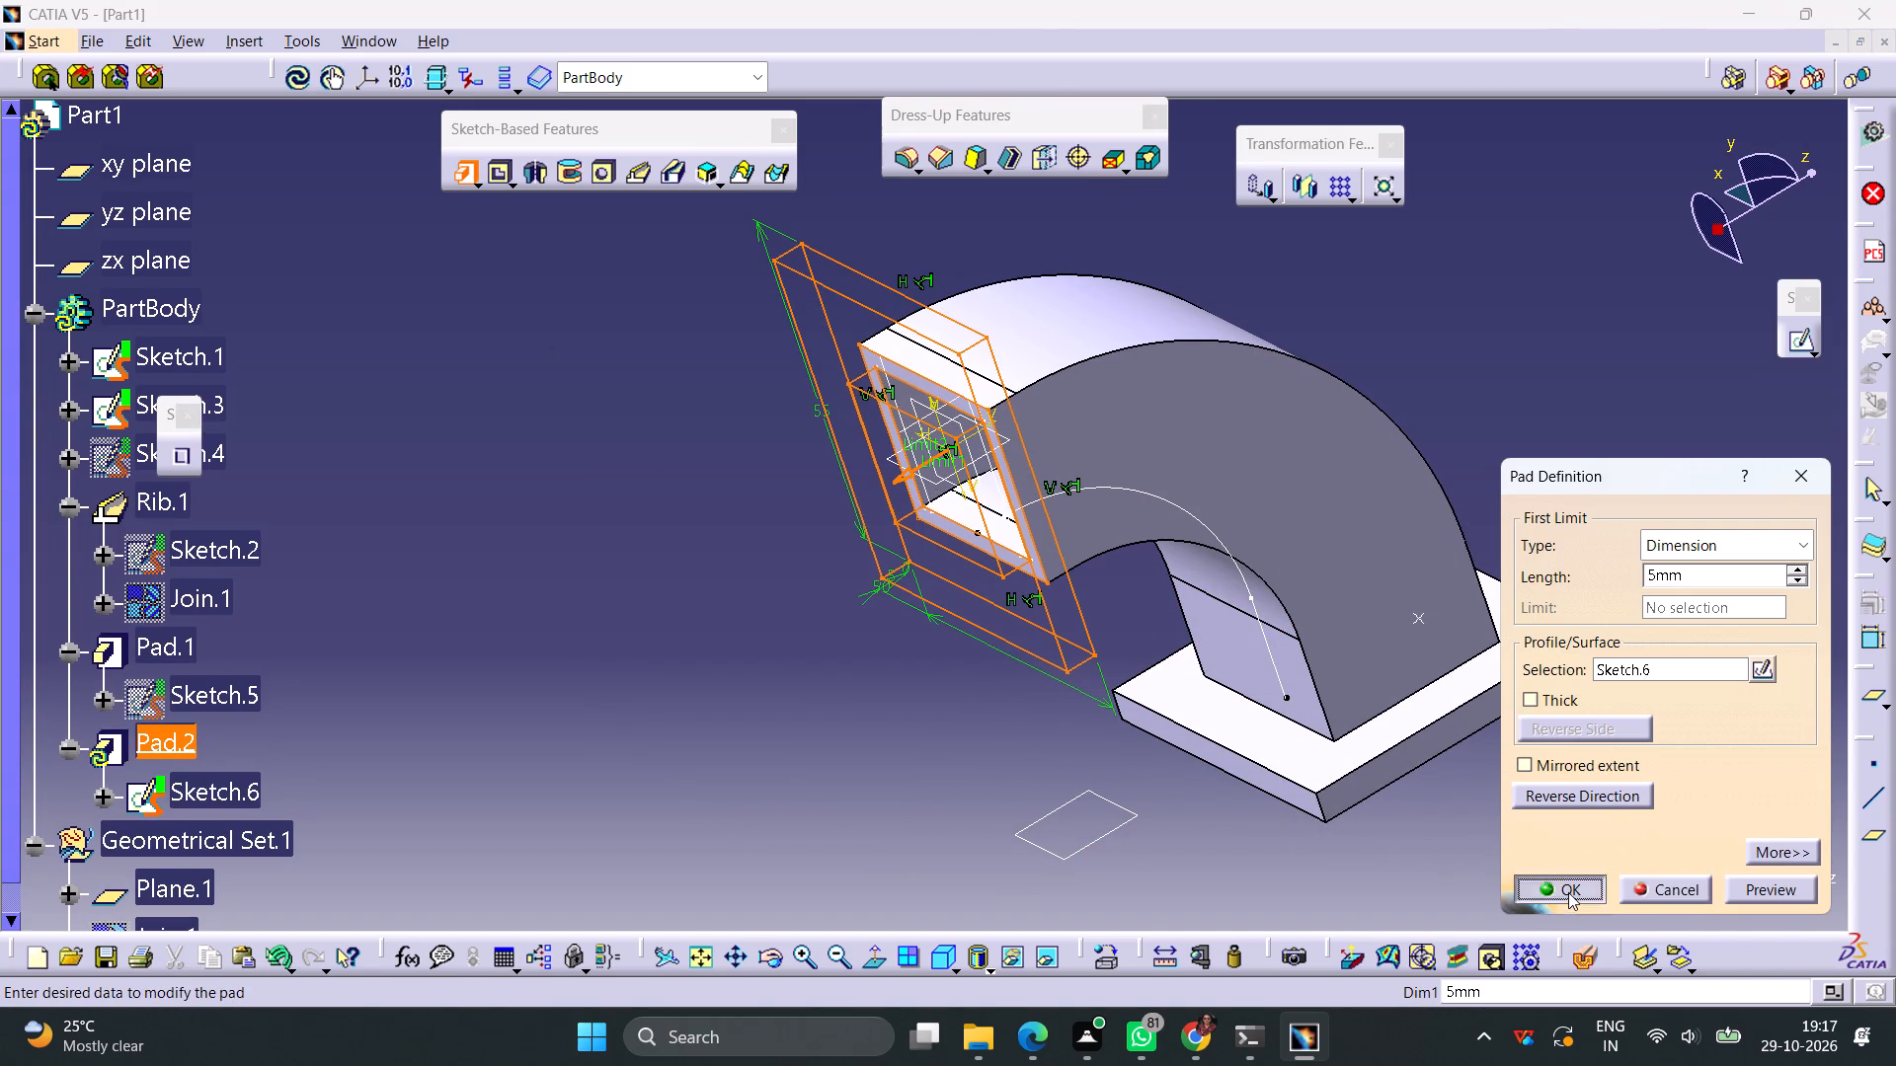
click(1535, 455)
Start a sketch on the first flange's outer face and draw a circle about 6.4 mm in diameter near its upper-left corner.
middle_drag(1551, 443, 1065, 376)
right_drag(1532, 443, 1065, 376)
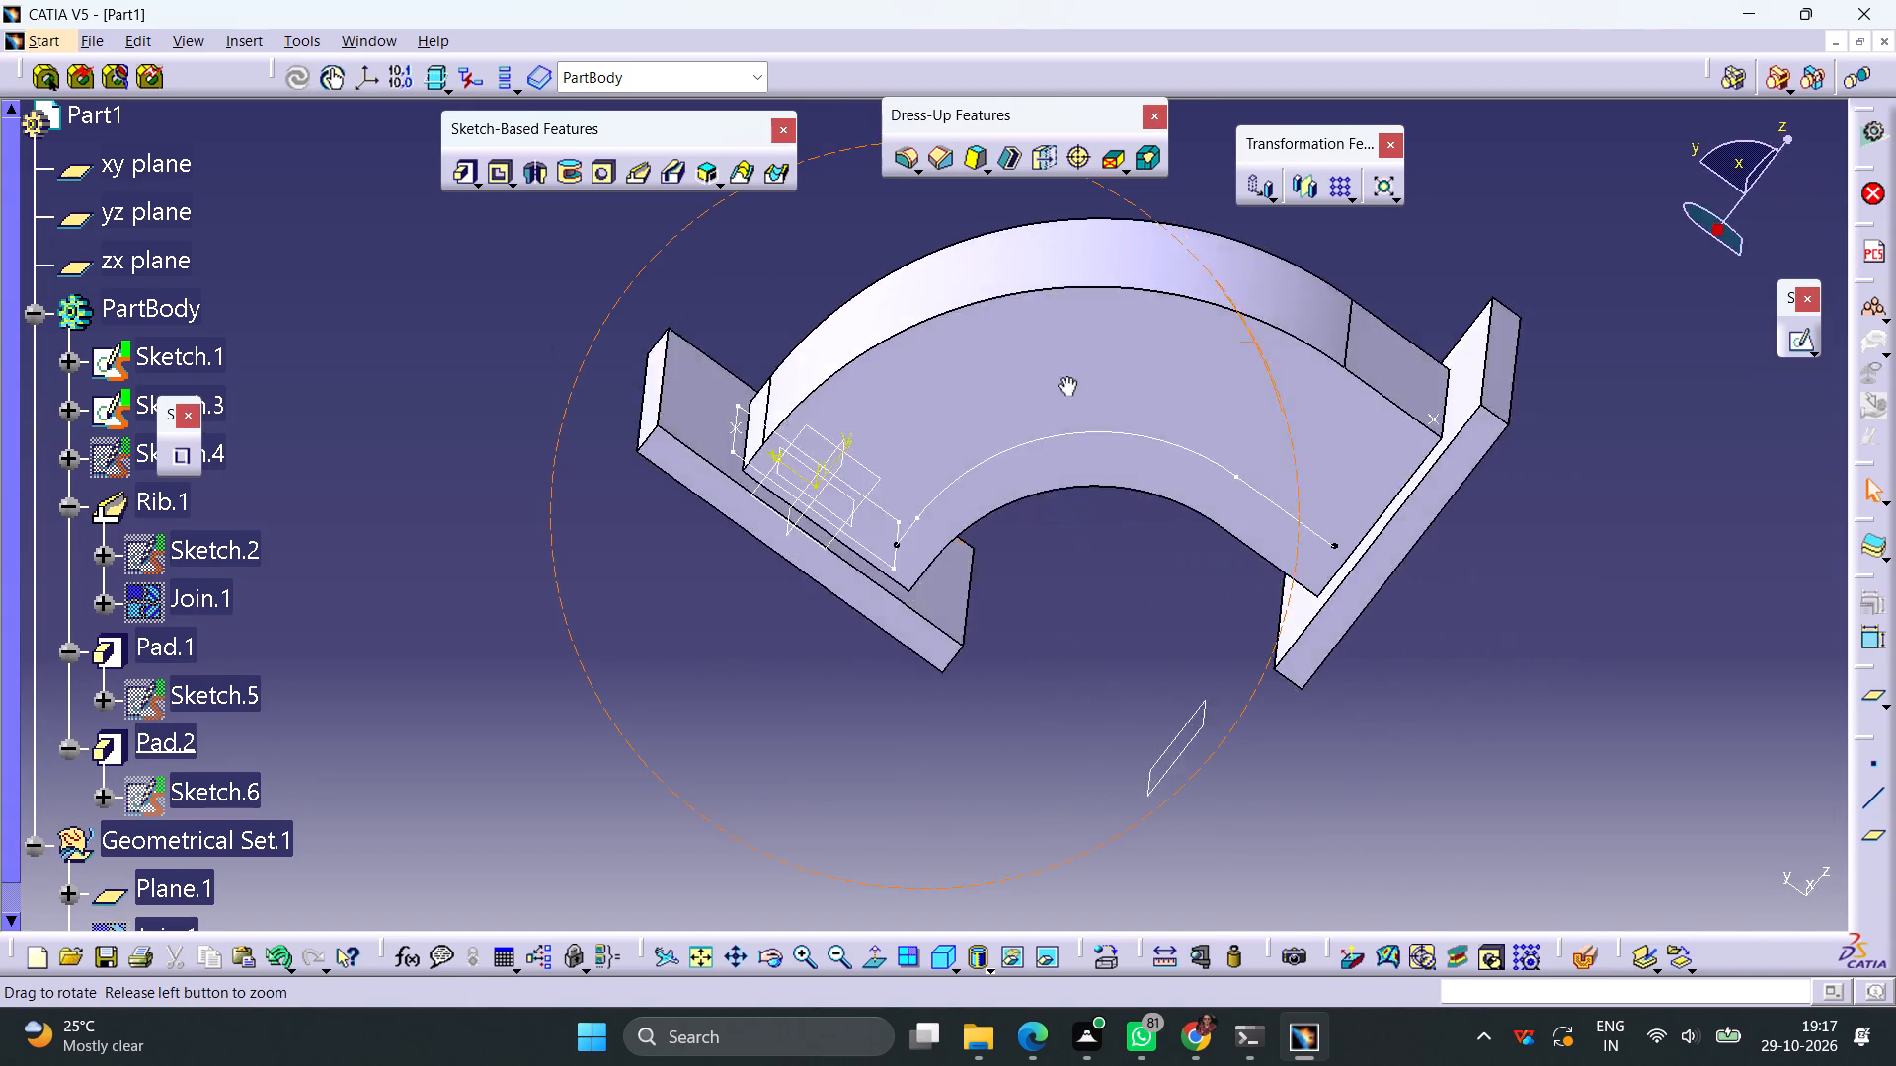
middle_drag(1065, 376, 786, 348)
right_drag(1065, 376, 786, 348)
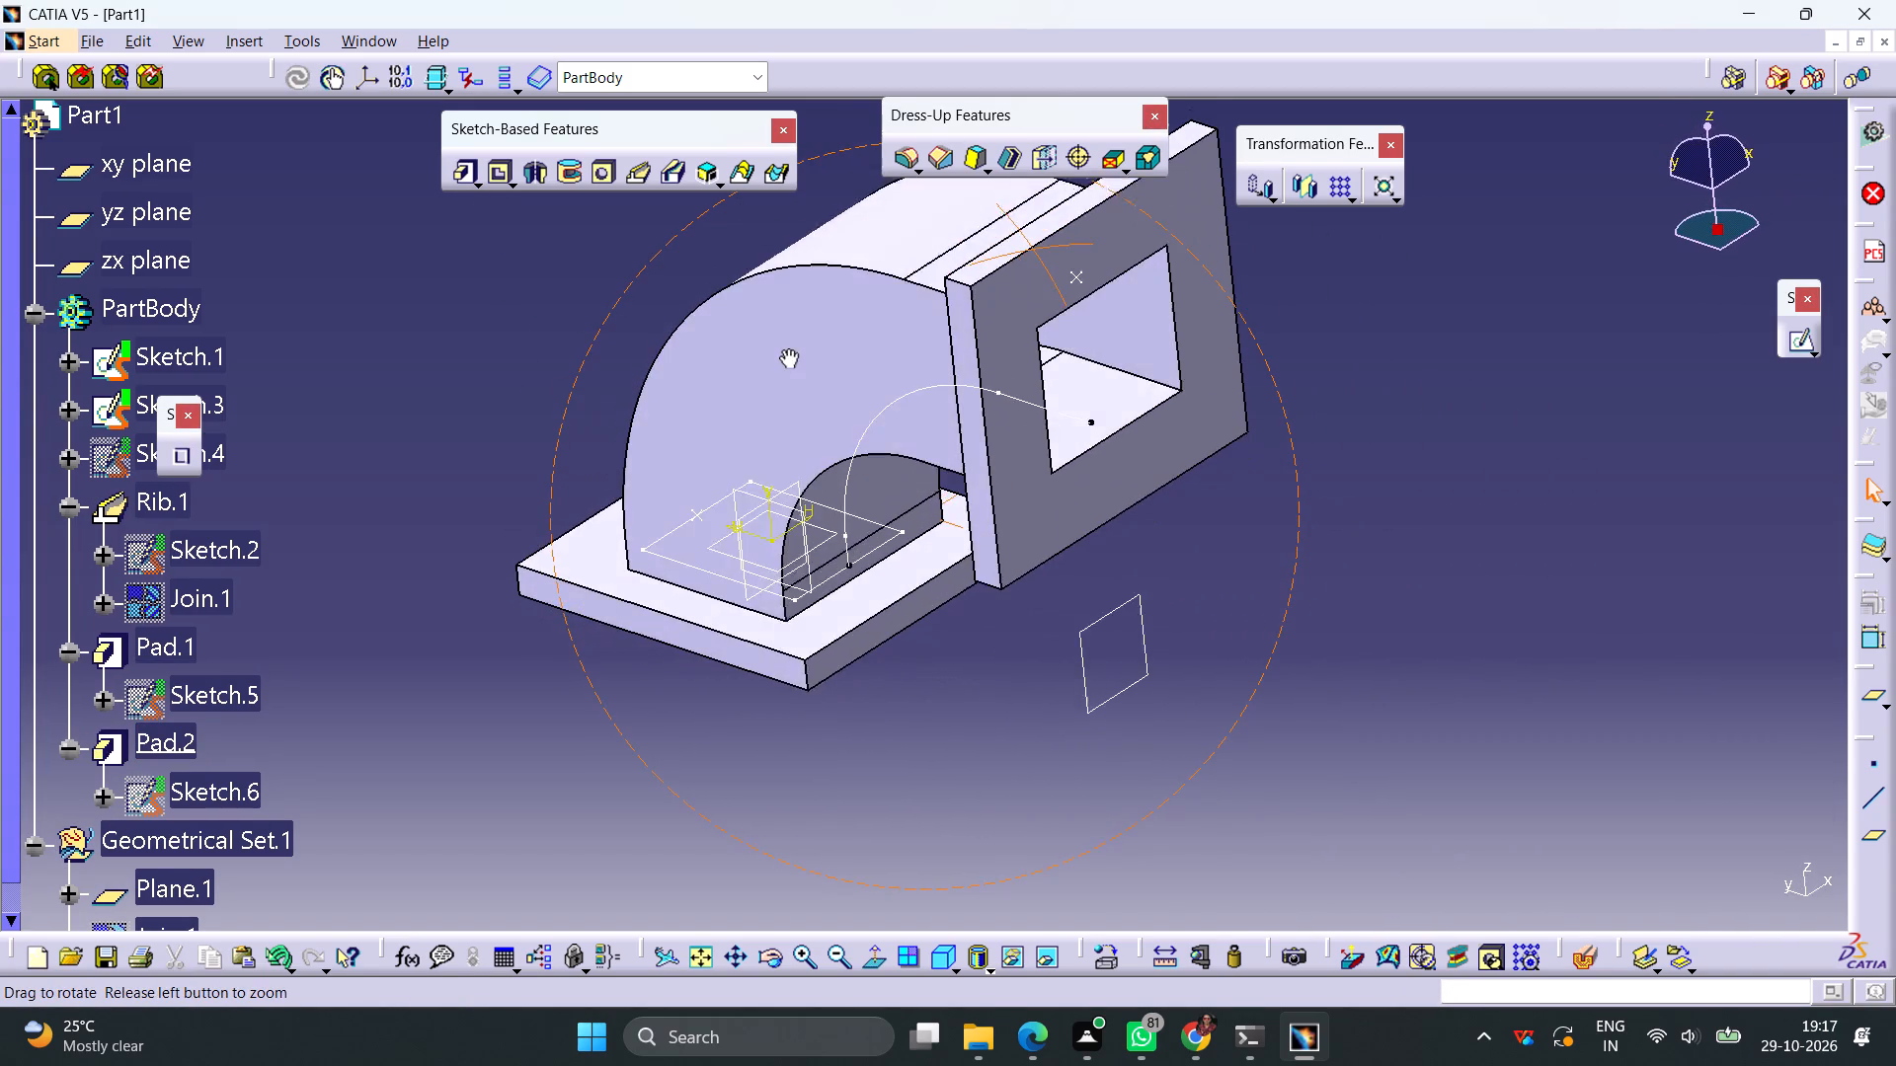
middle_drag(786, 348, 785, 339)
right_drag(786, 348, 785, 339)
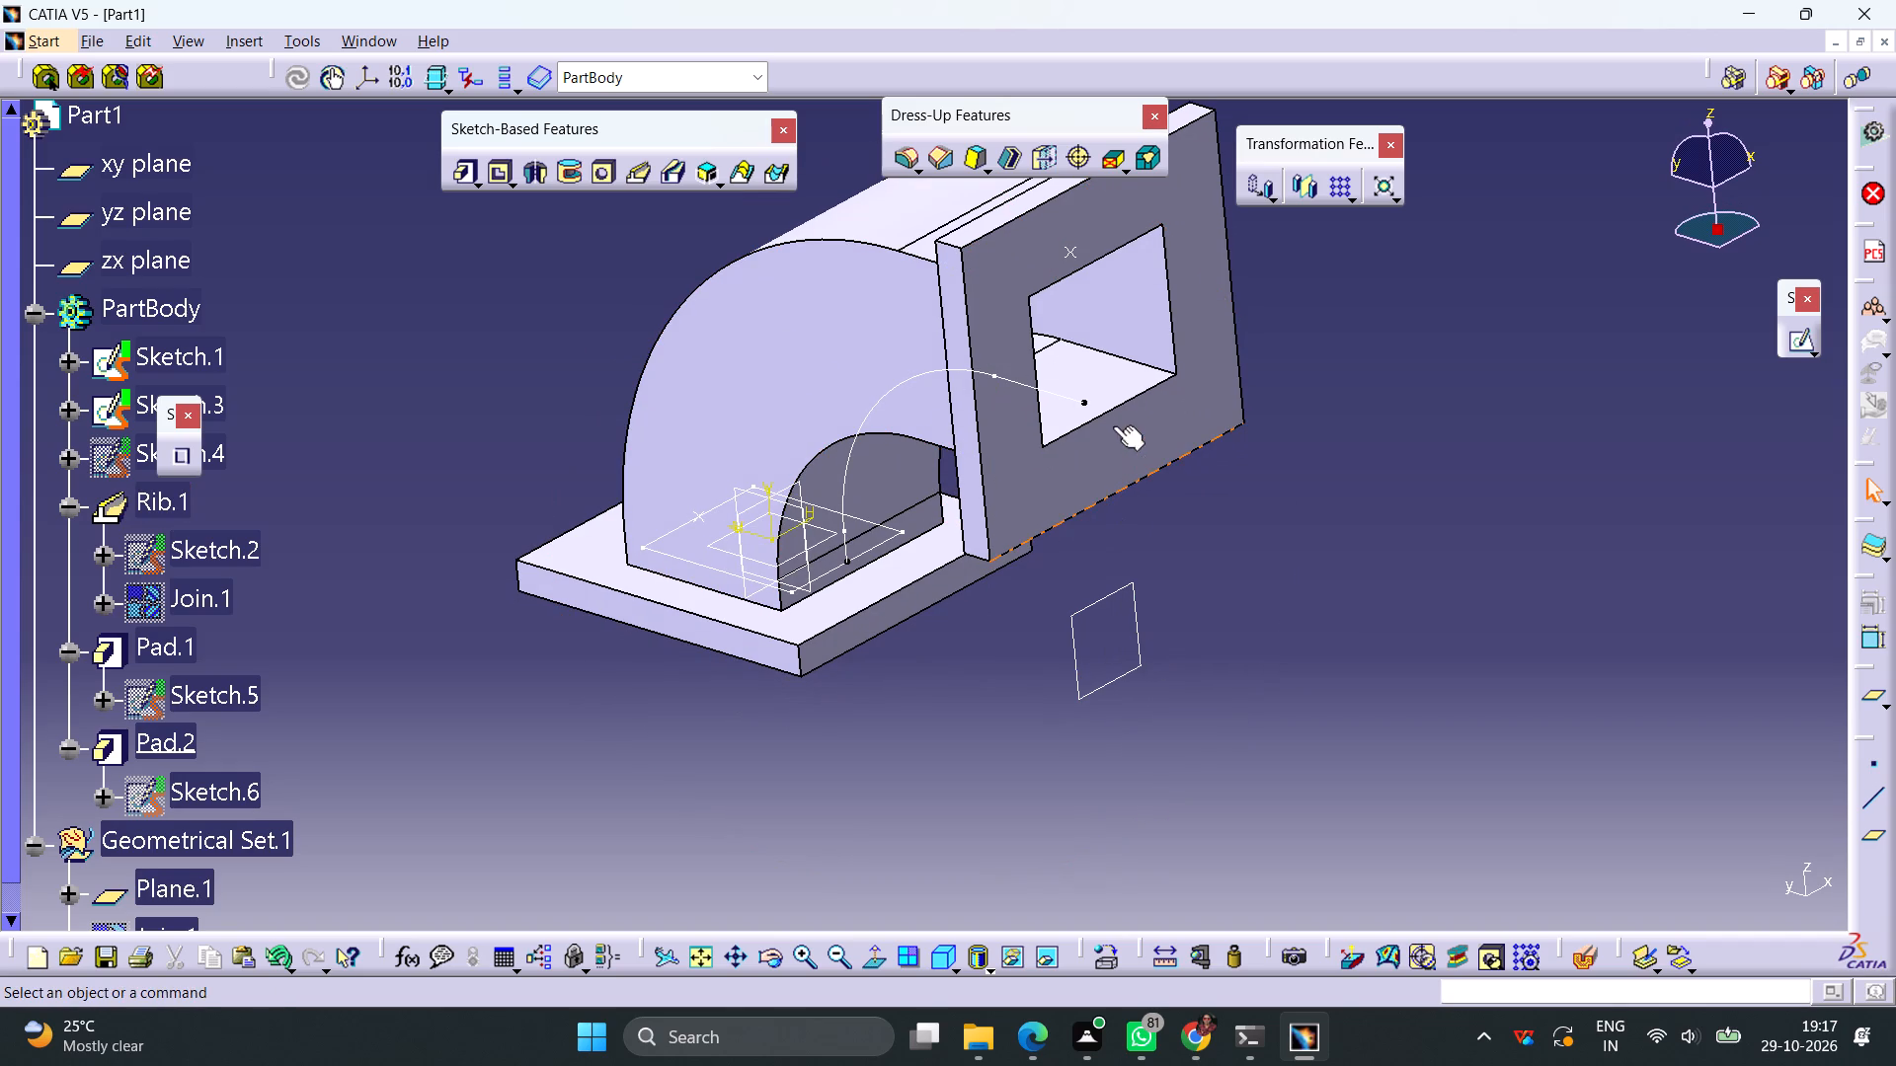
click(1150, 460)
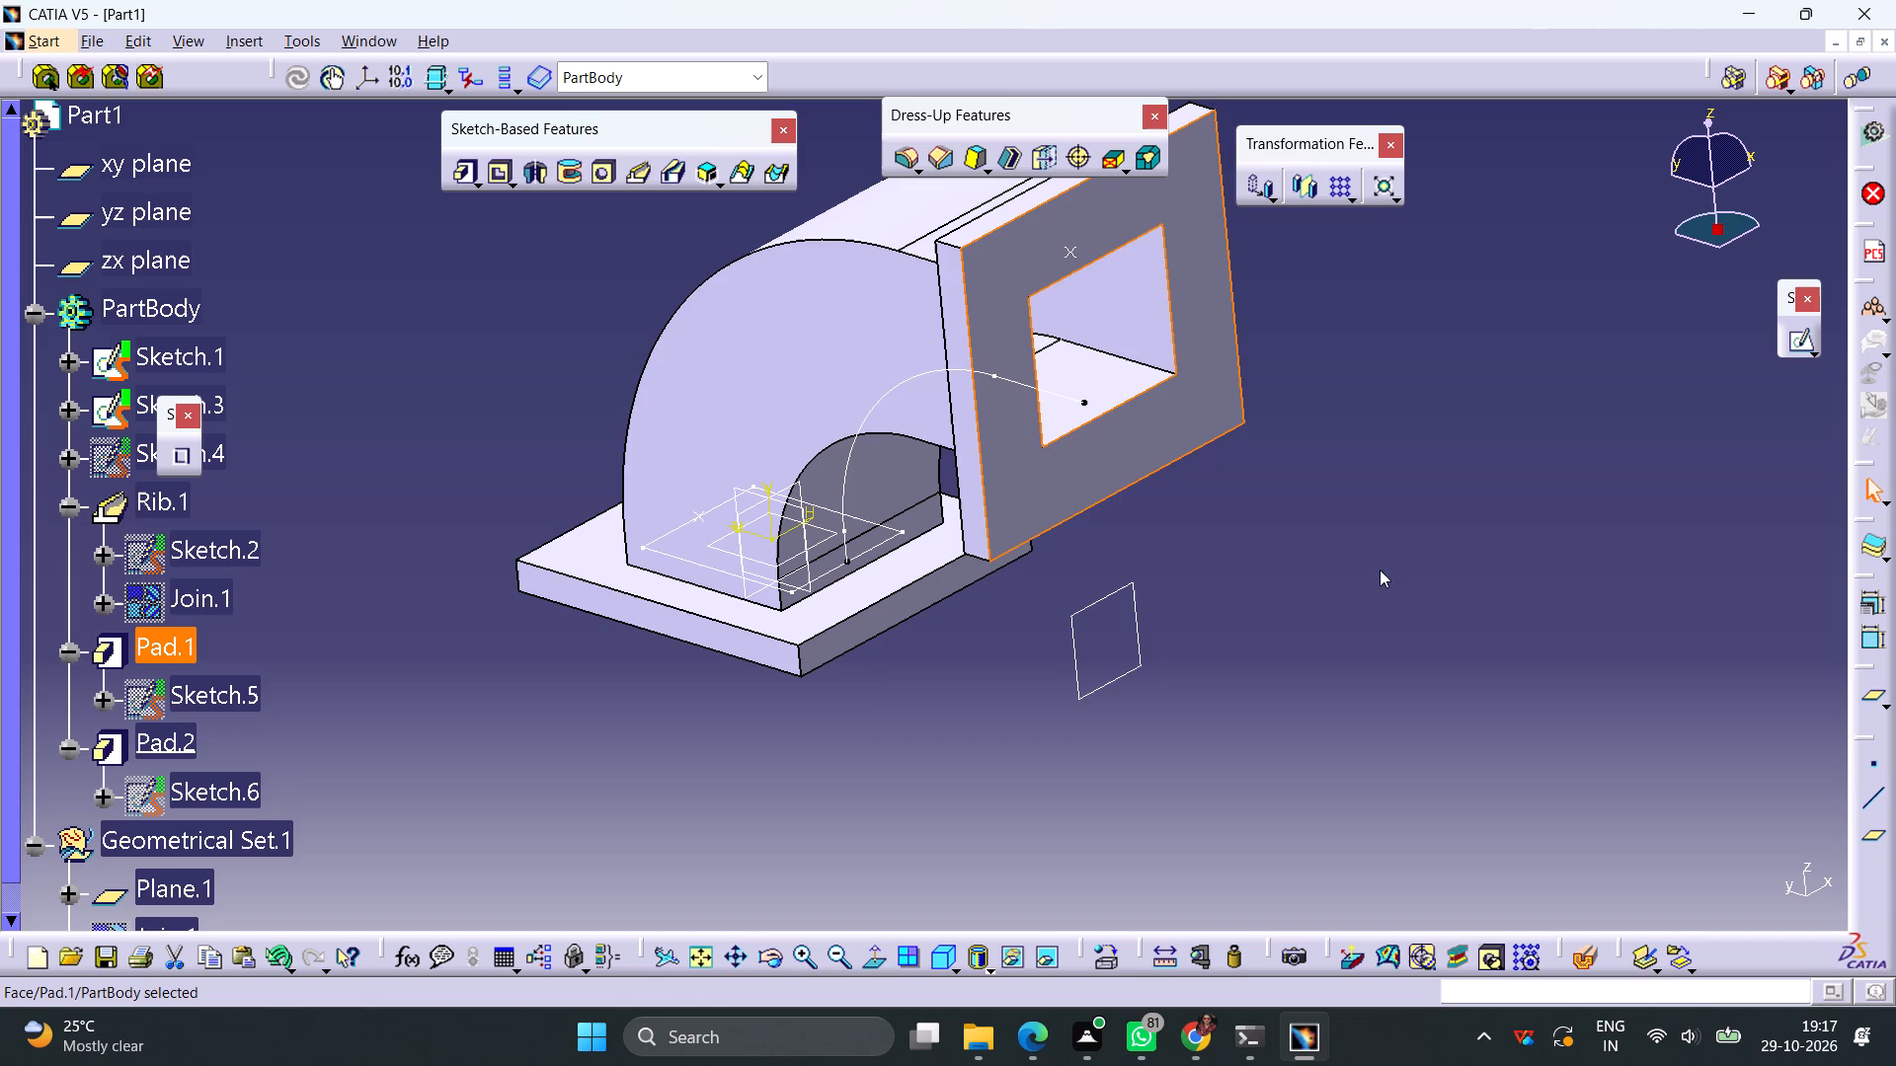
click(1797, 345)
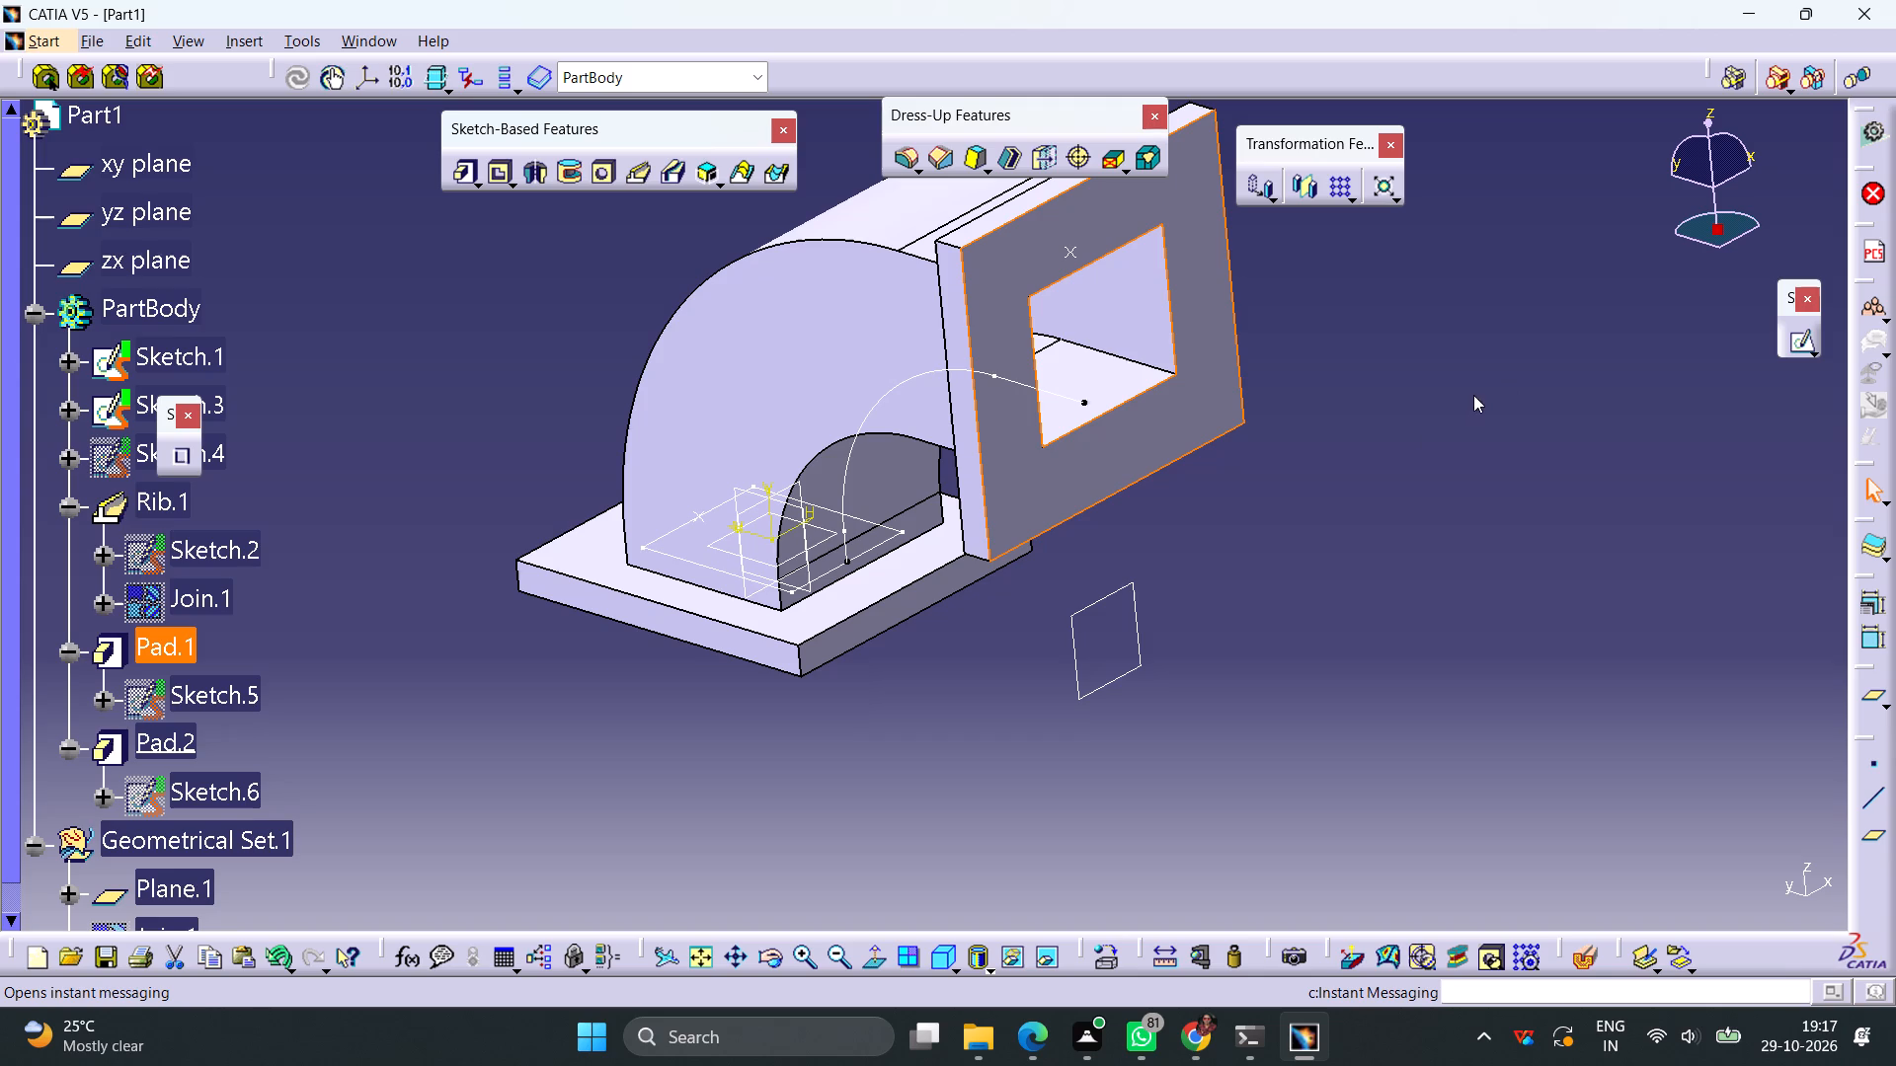
middle_drag(1143, 308, 1151, 496)
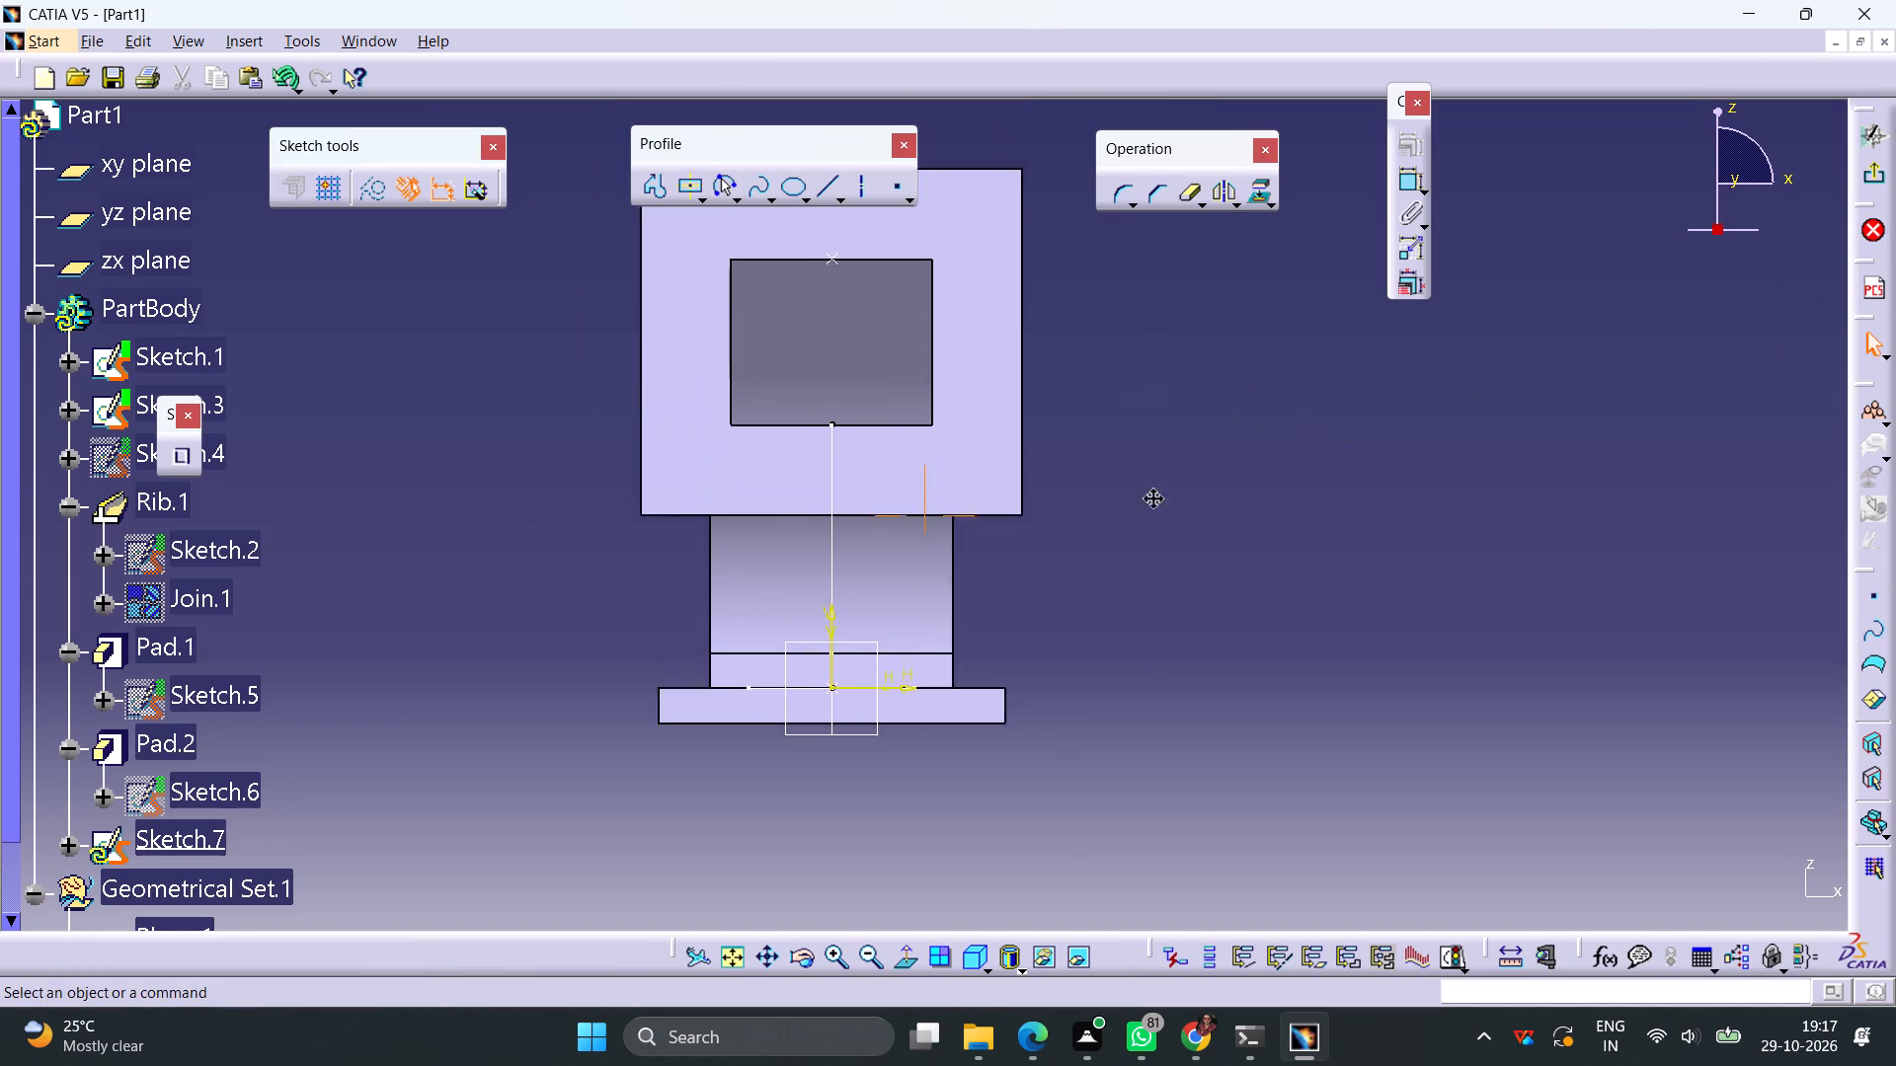
middle_drag(1151, 496, 1168, 571)
click(733, 195)
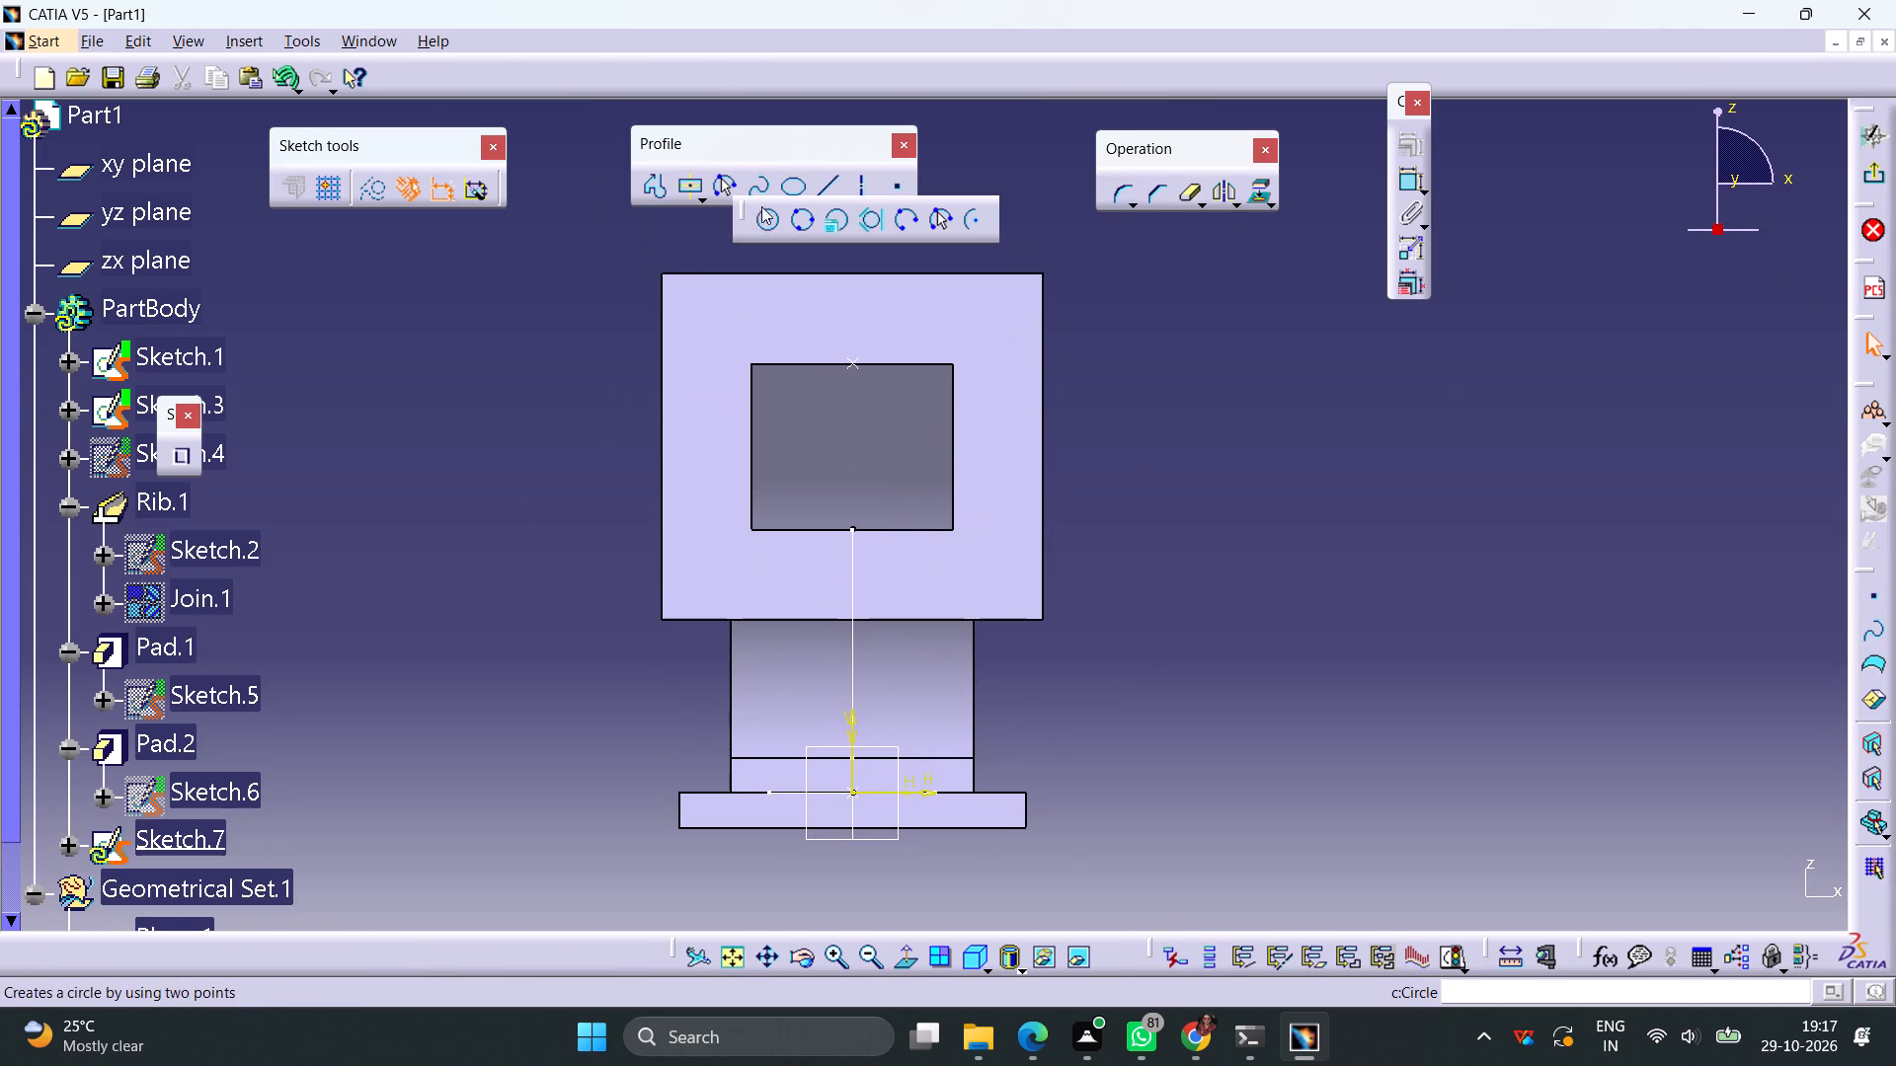
click(767, 219)
click(700, 321)
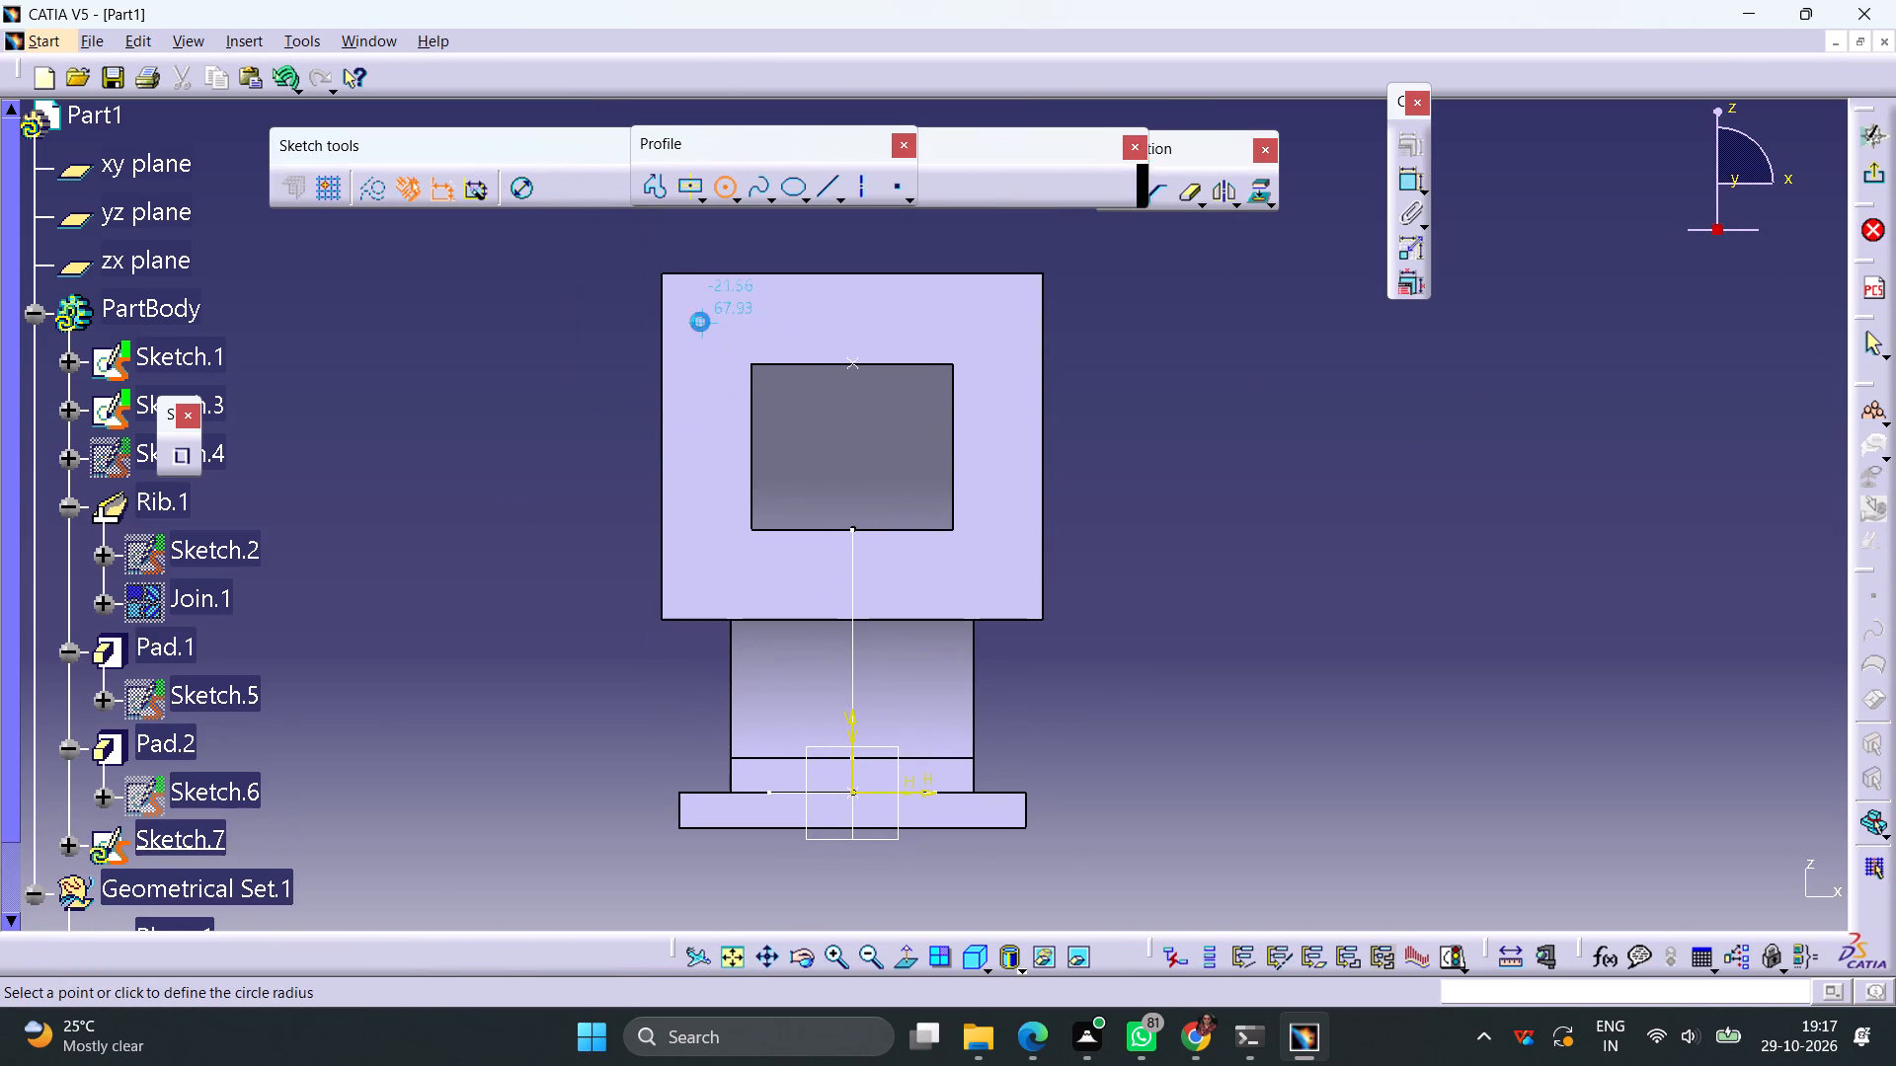
click(725, 311)
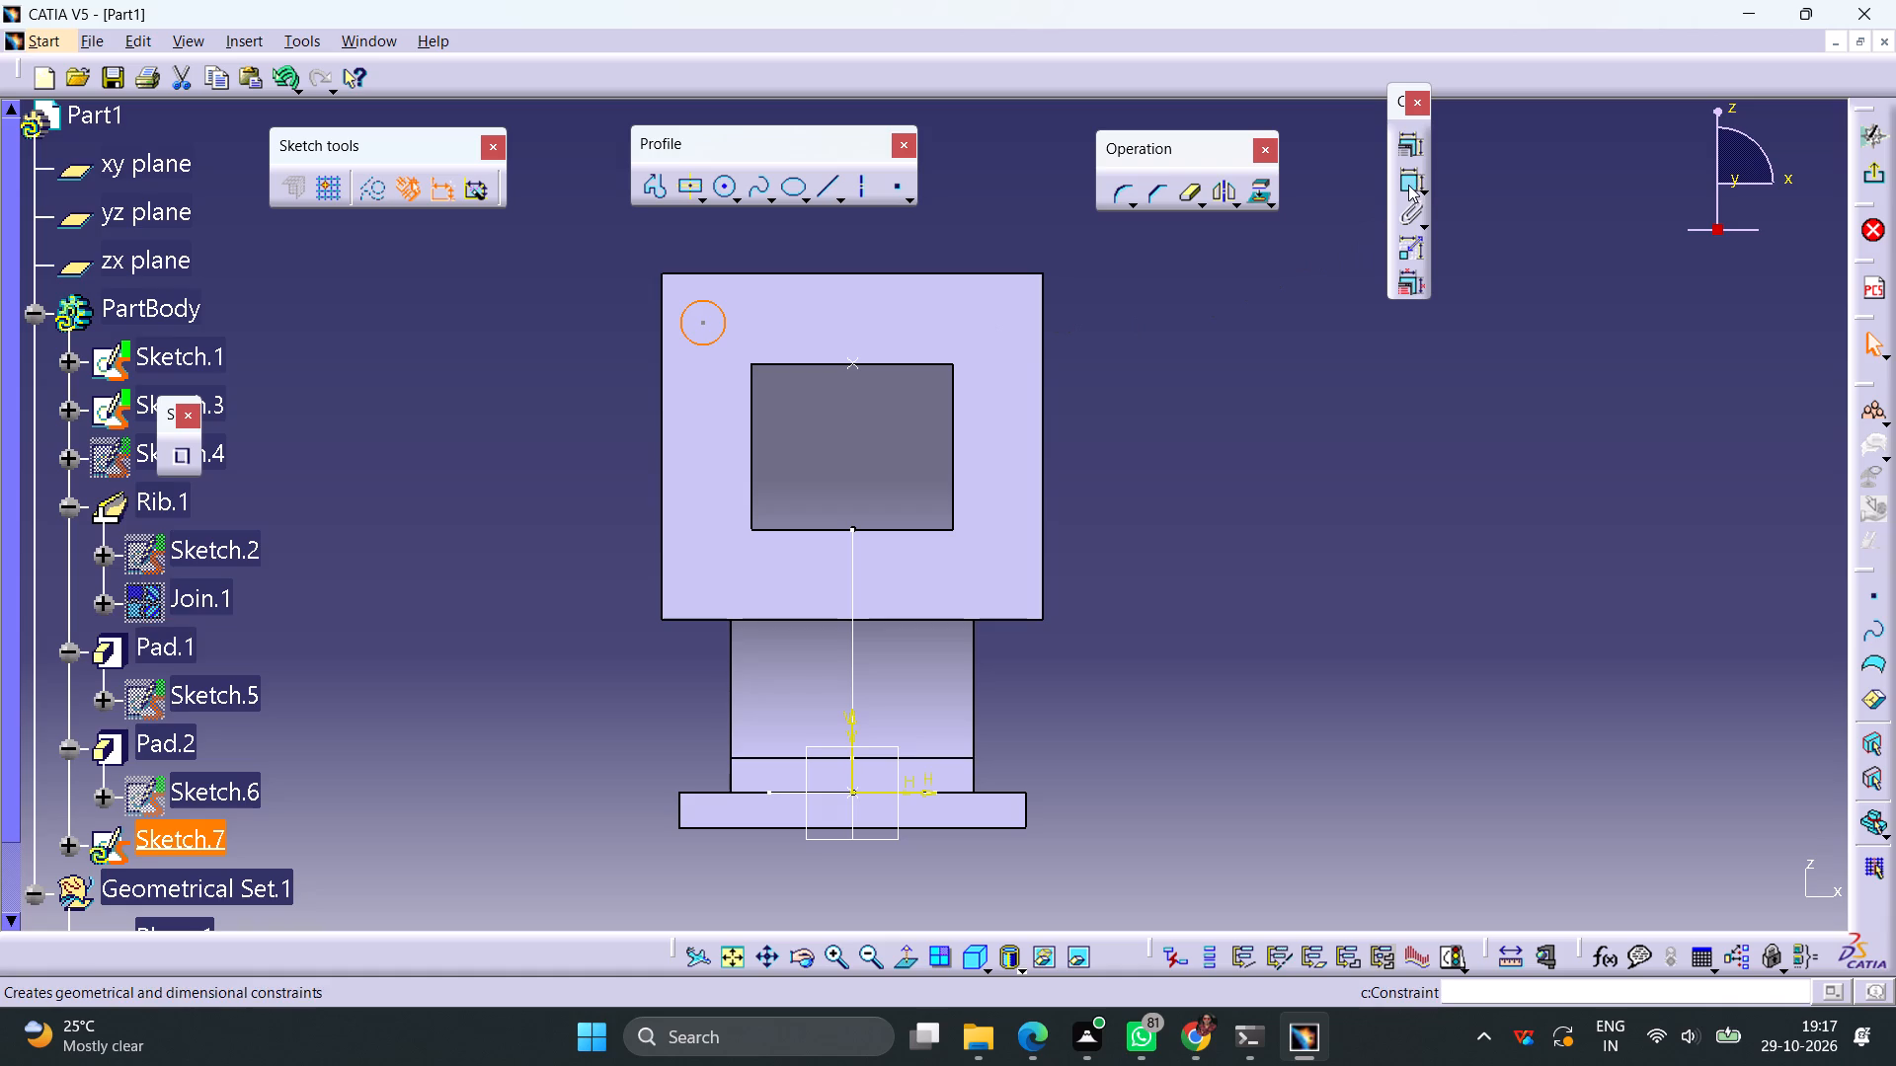
Dimension the corner circle and set its diameter to 6 mm.
click(1406, 185)
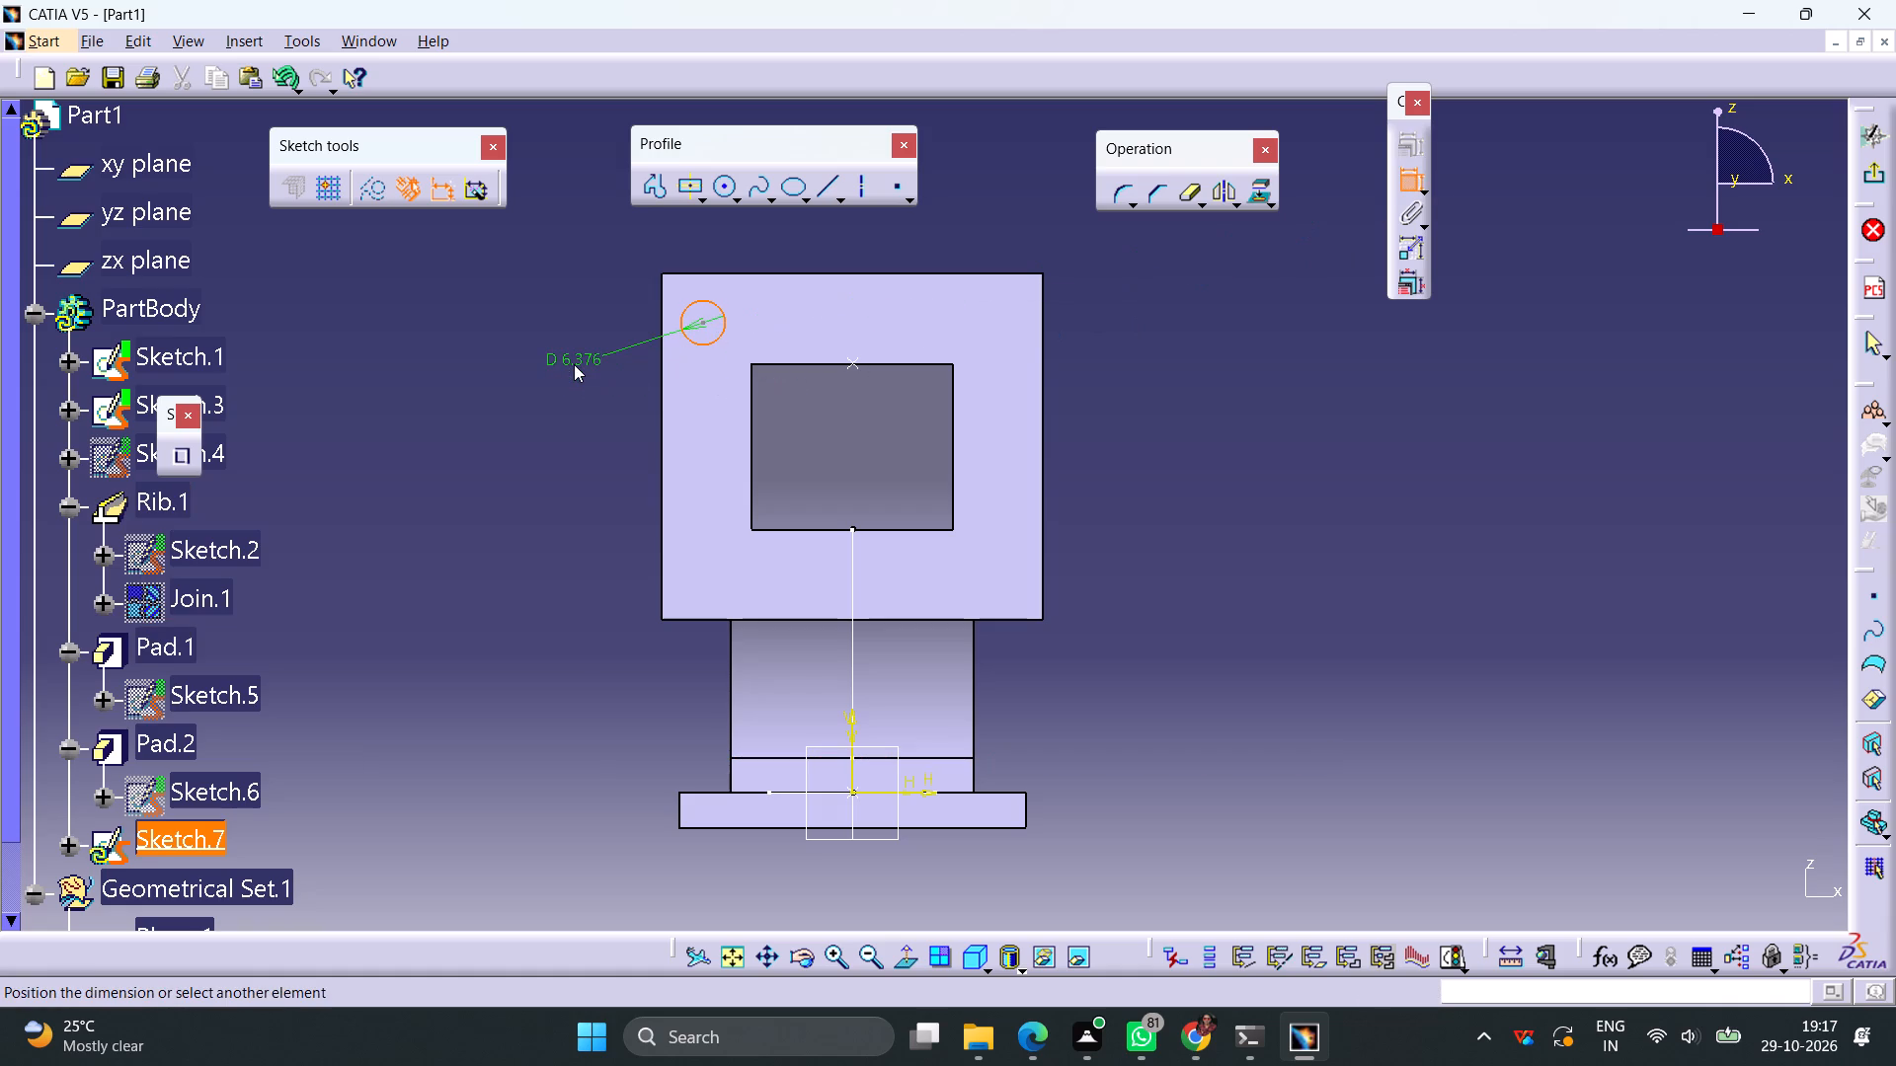
click(574, 364)
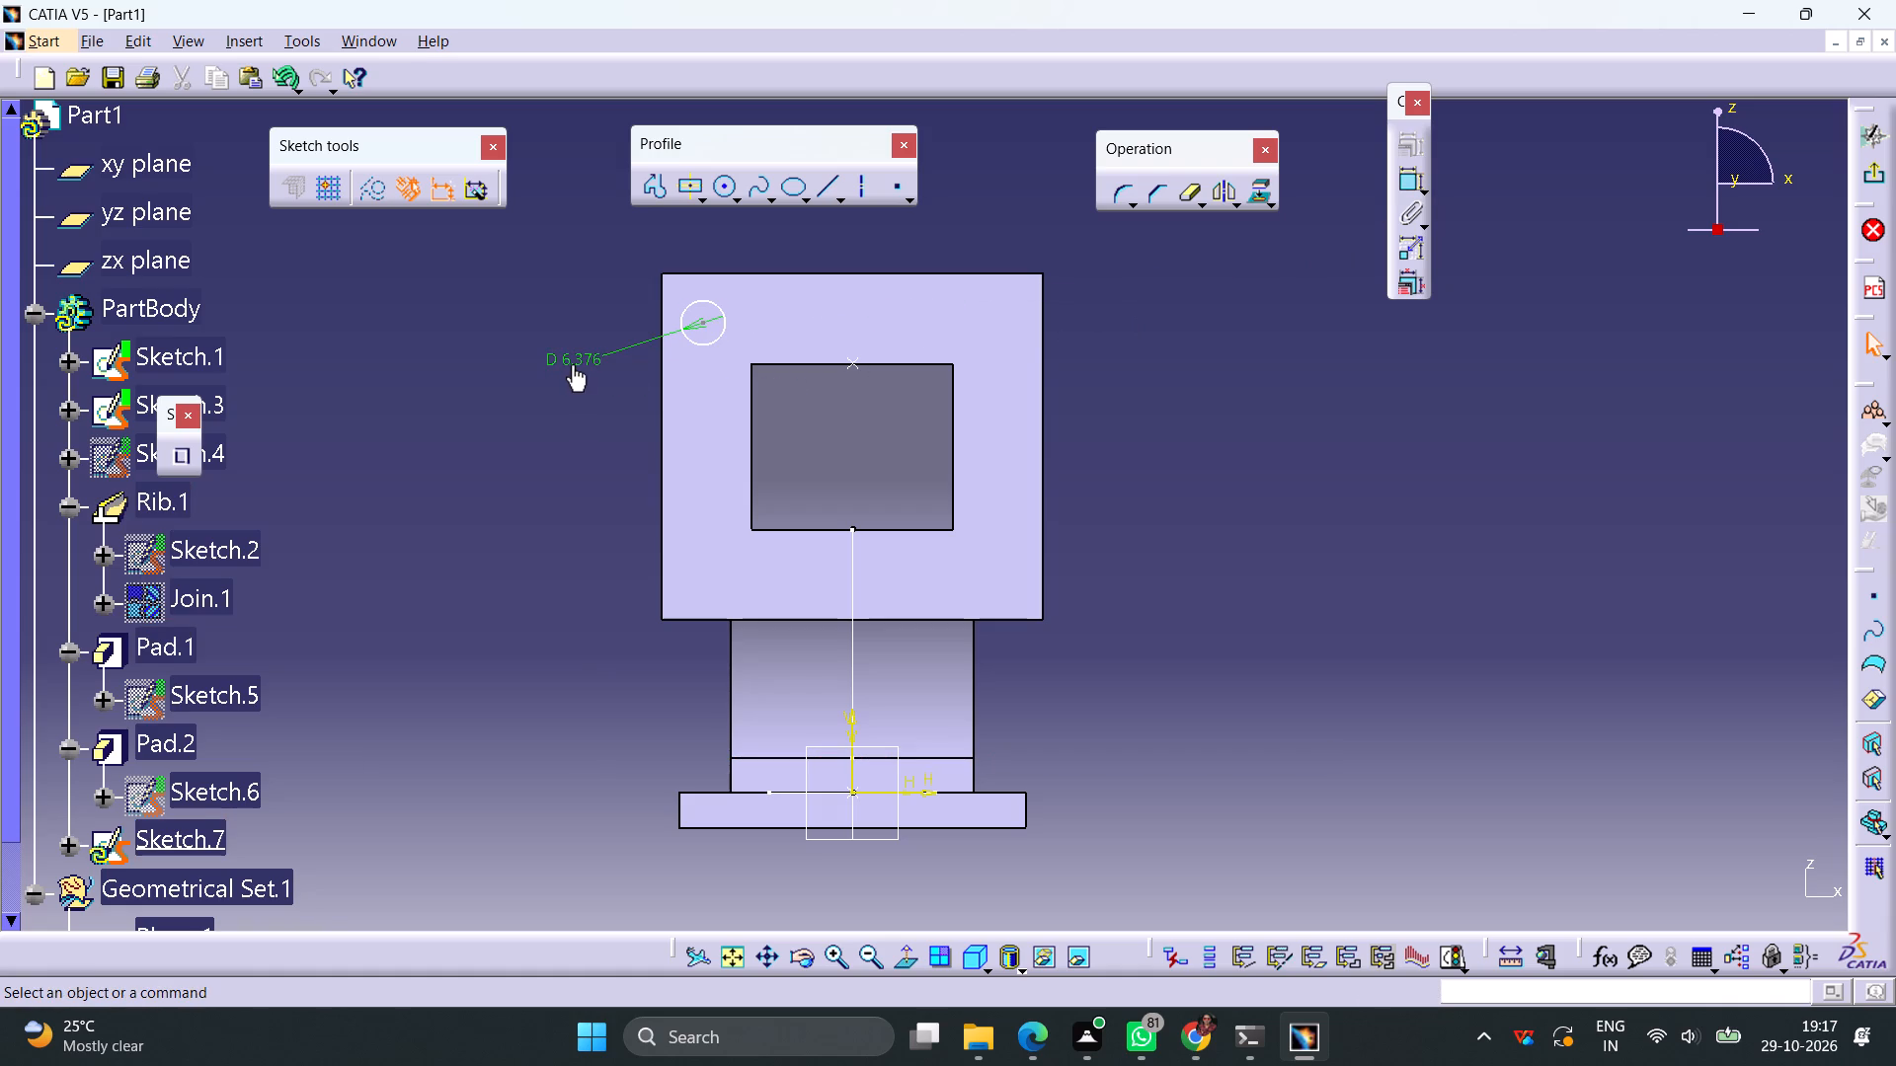
double_click(561, 358)
key(6)
key(Return)
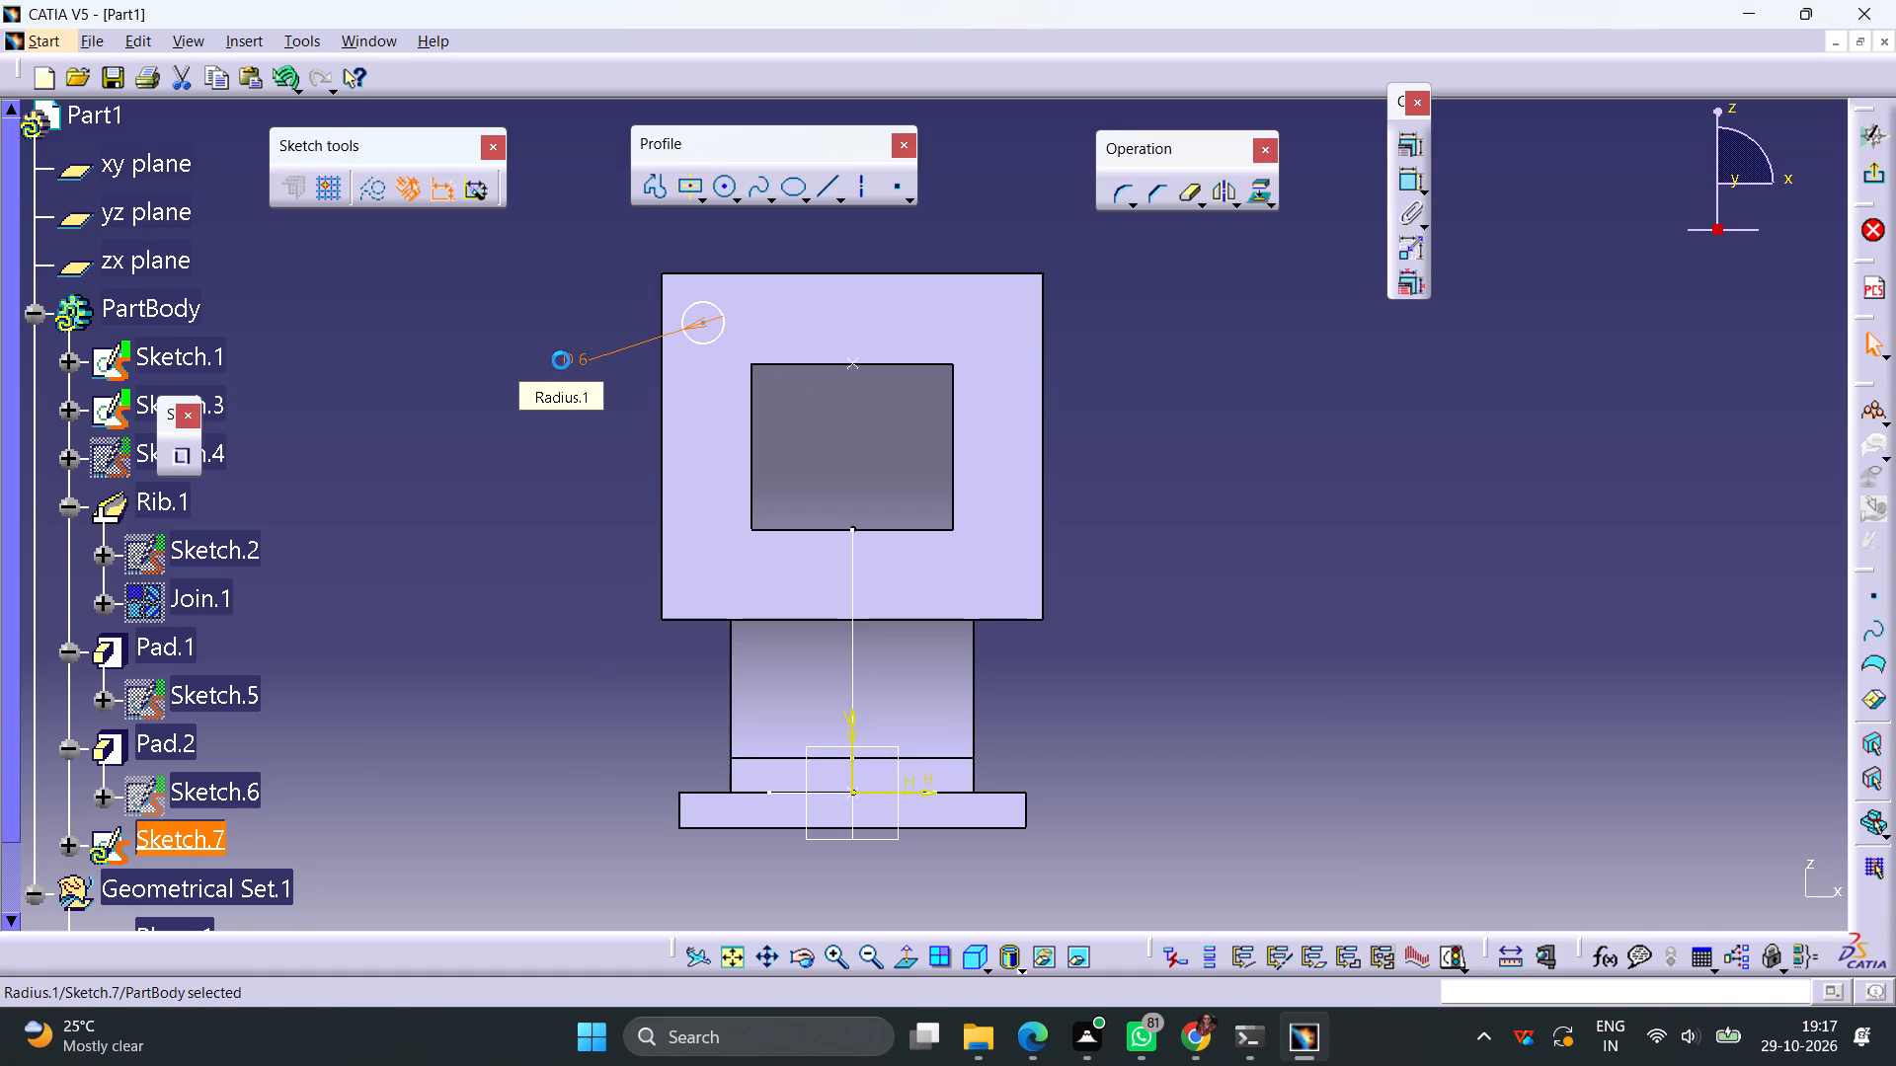
Dimension the upper-left circle's centre from the flange's top edge and set the distance to 6.5 mm.
click(1354, 438)
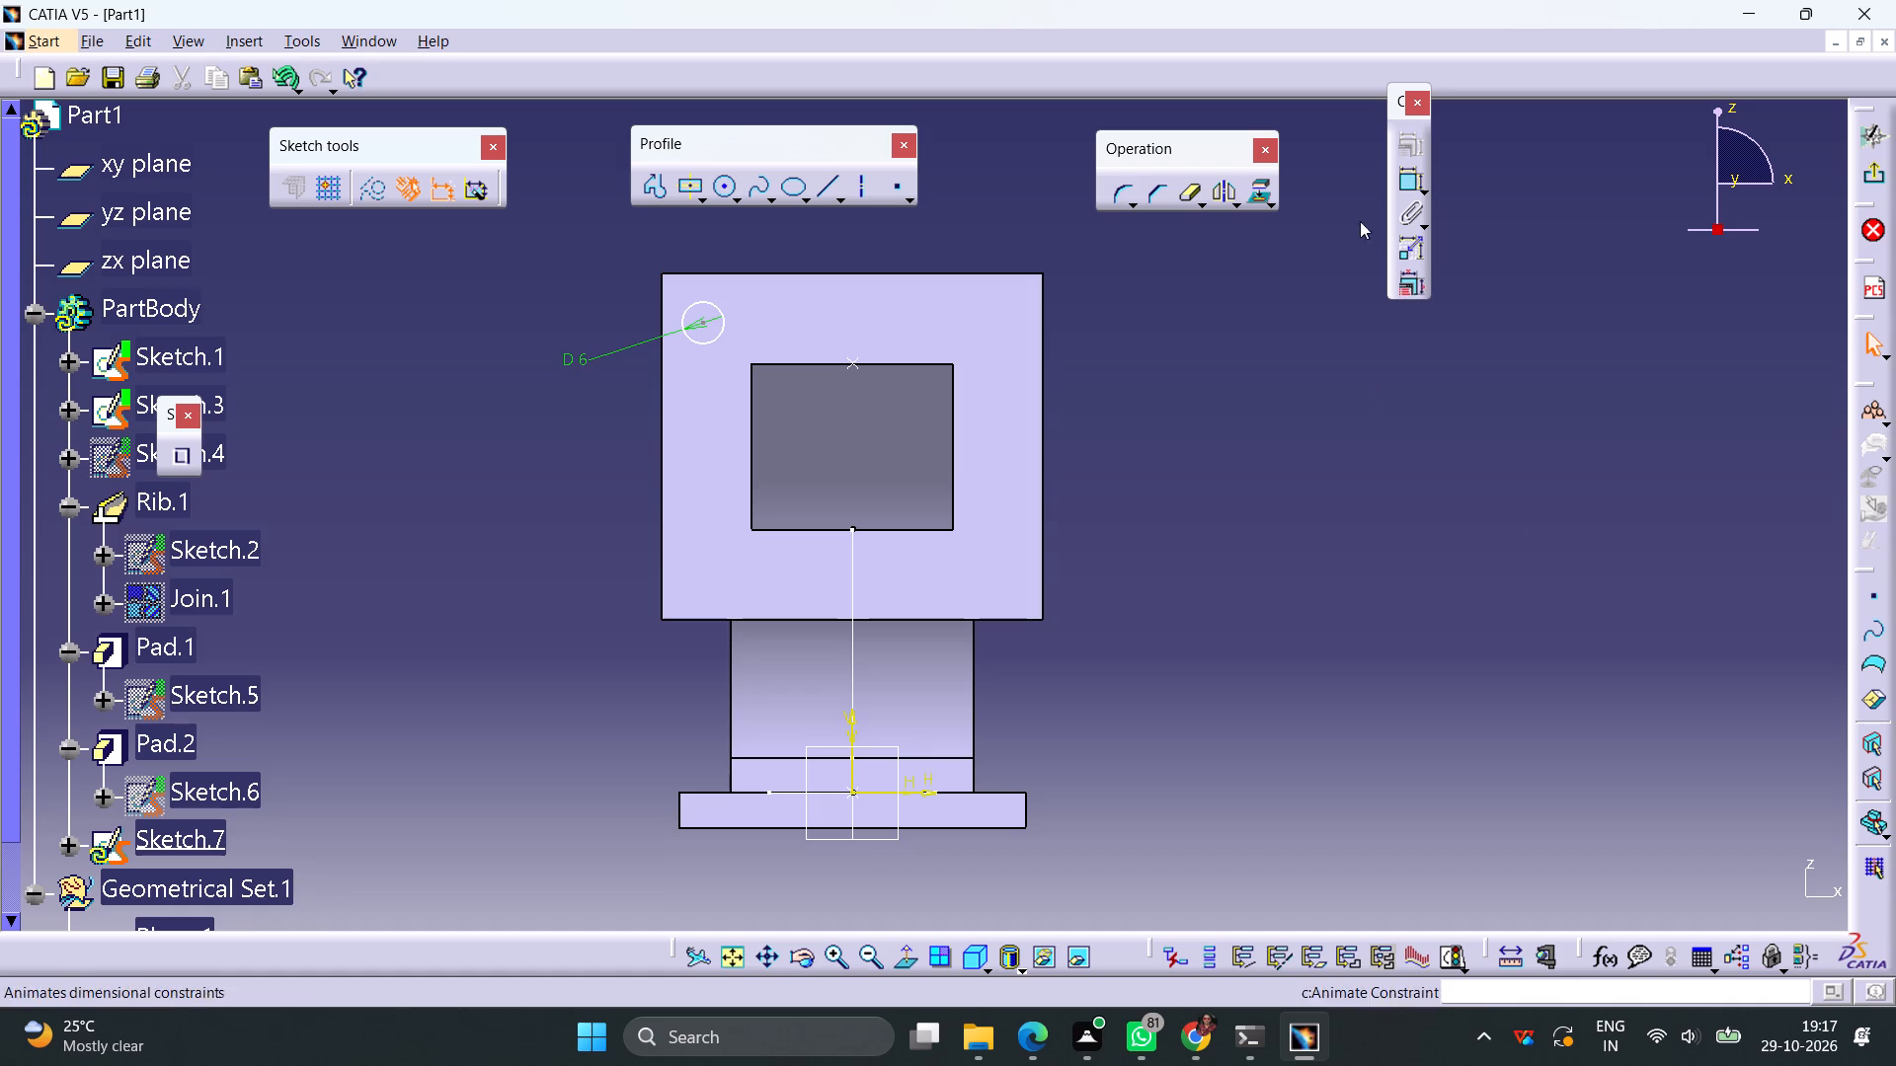
click(1400, 177)
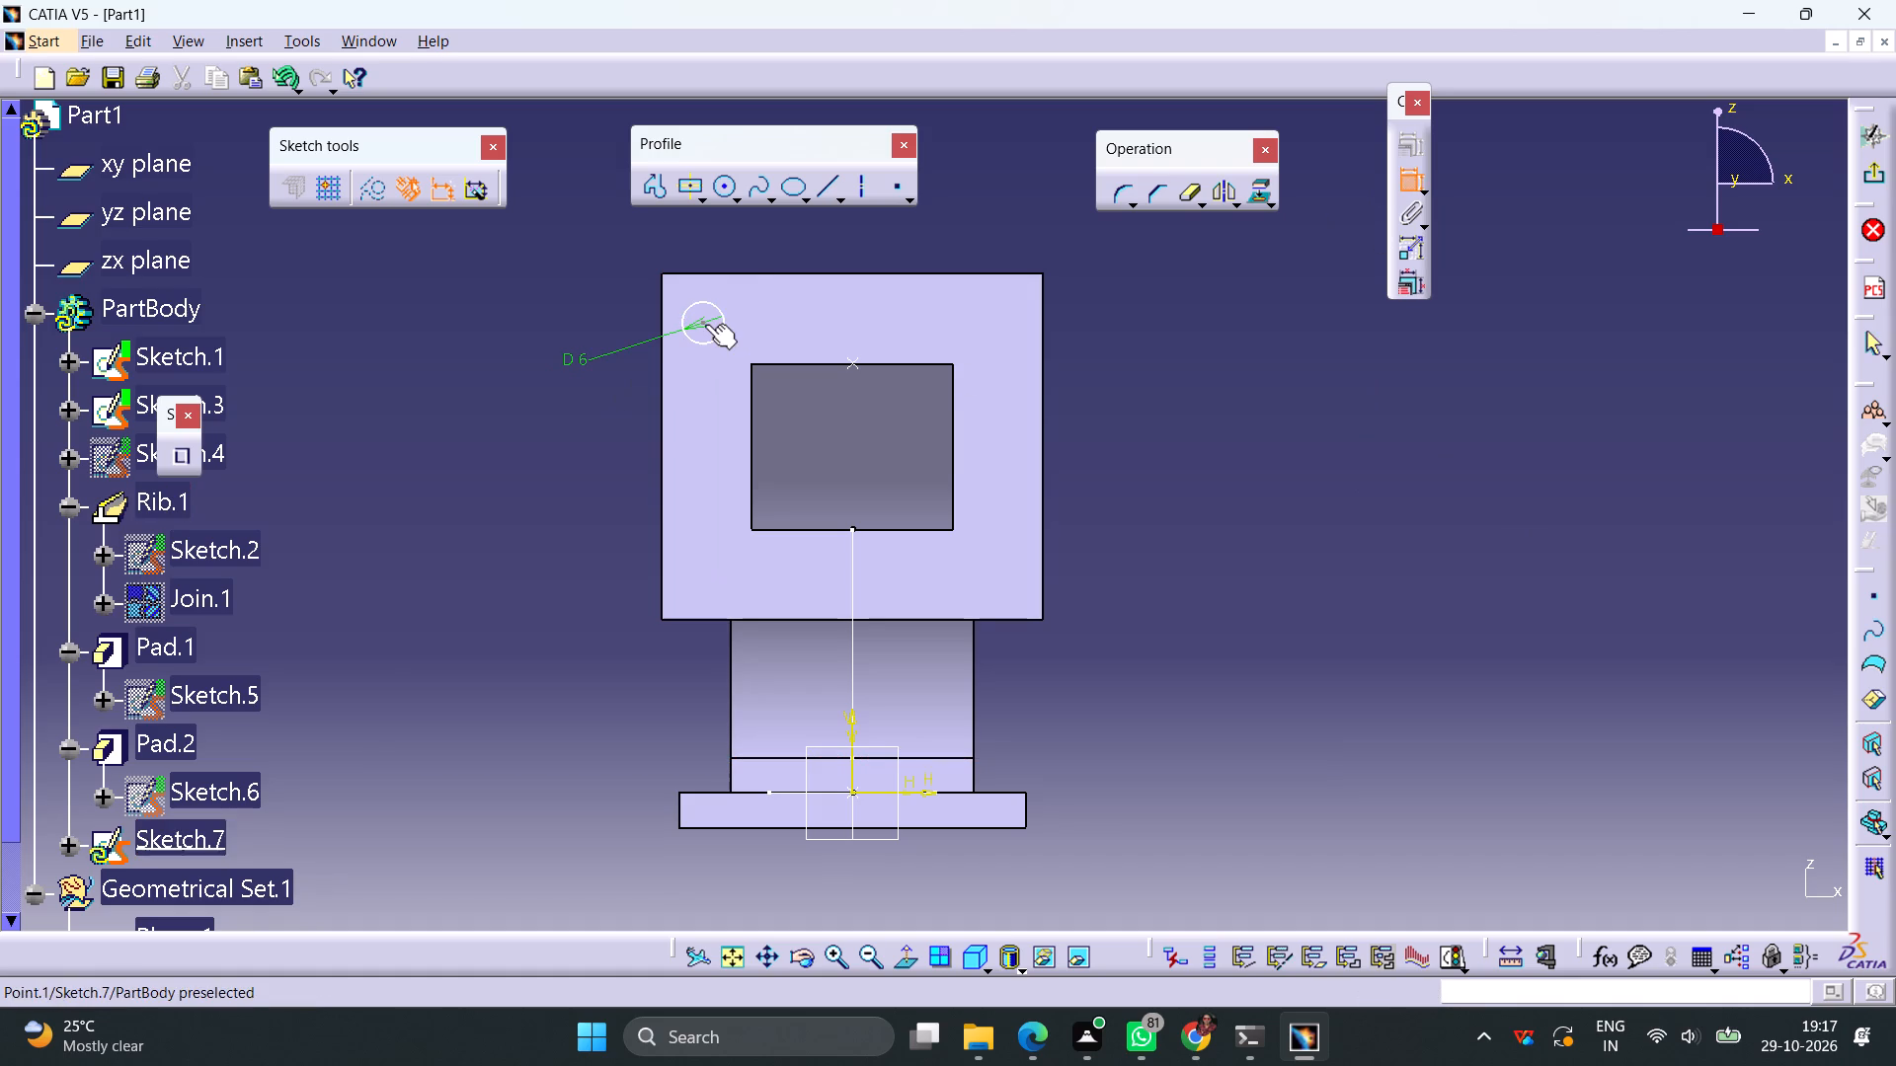
click(705, 324)
click(733, 276)
click(732, 244)
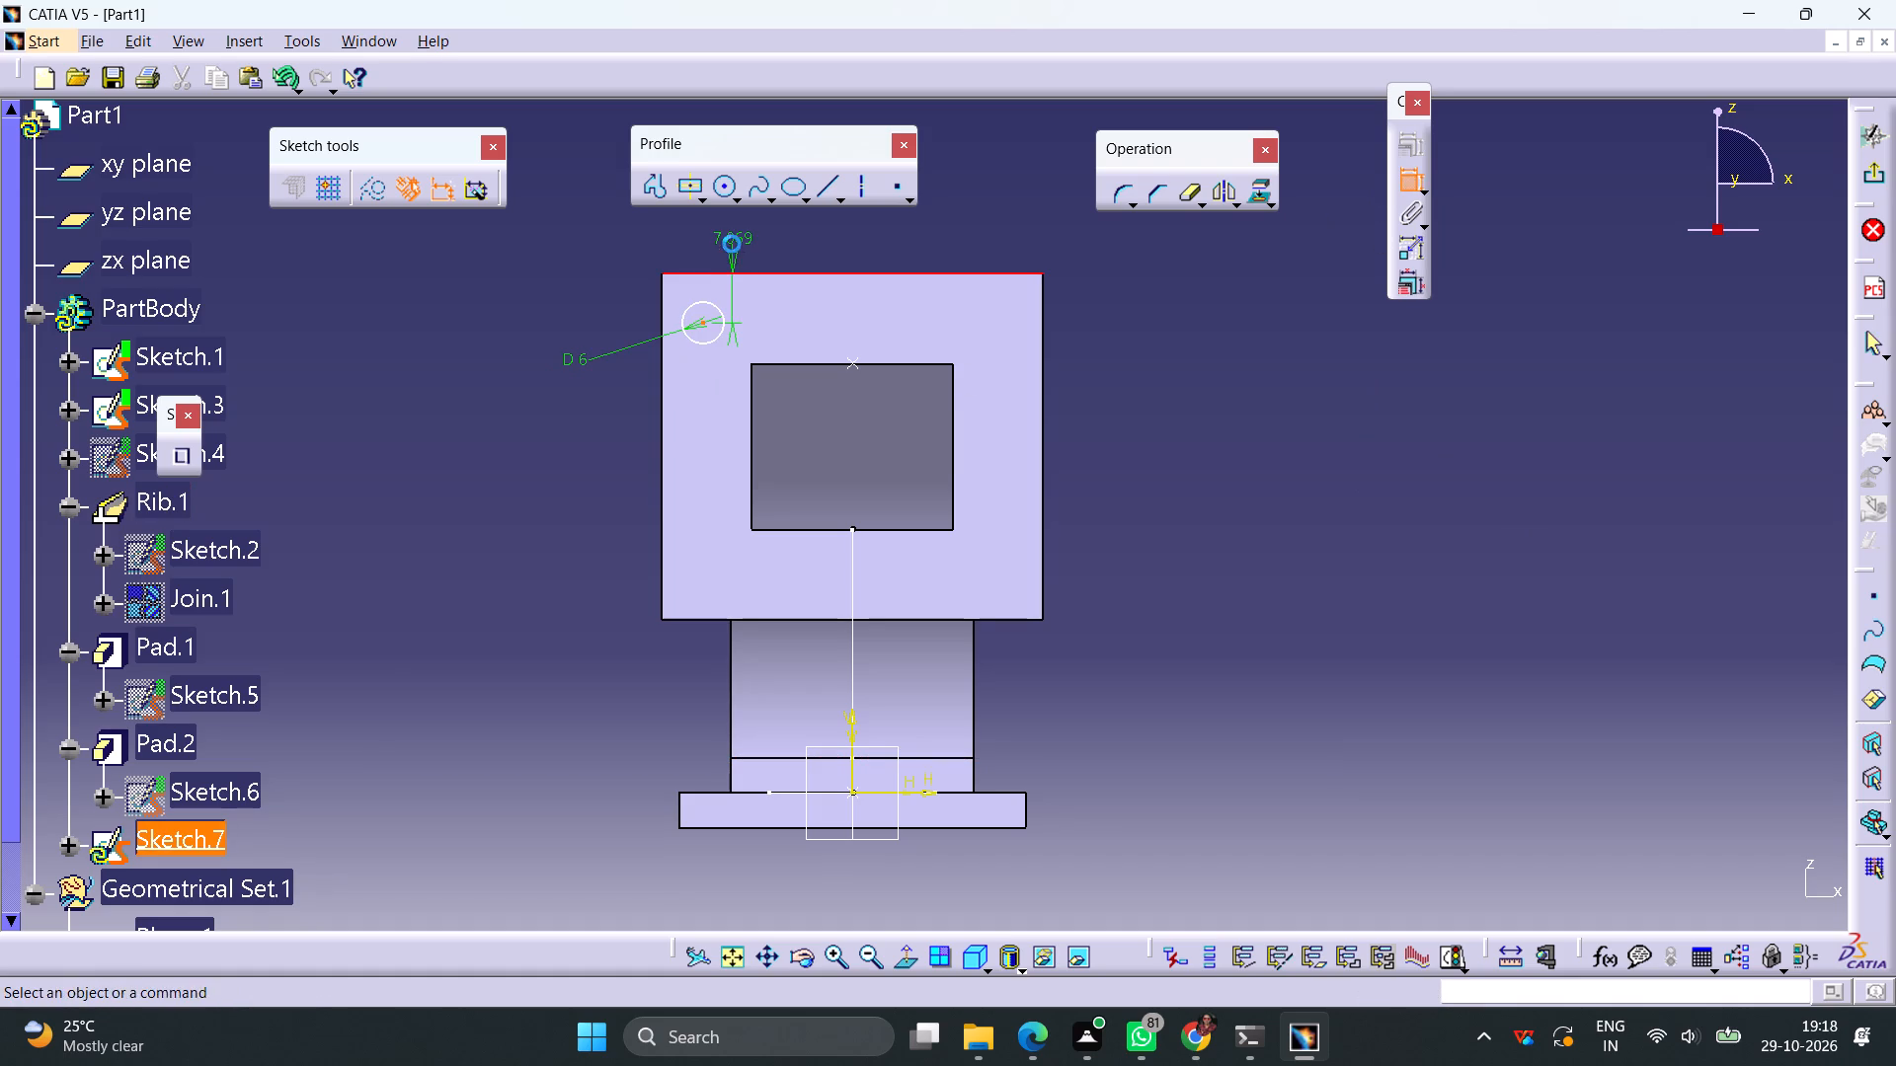
double_click(739, 237)
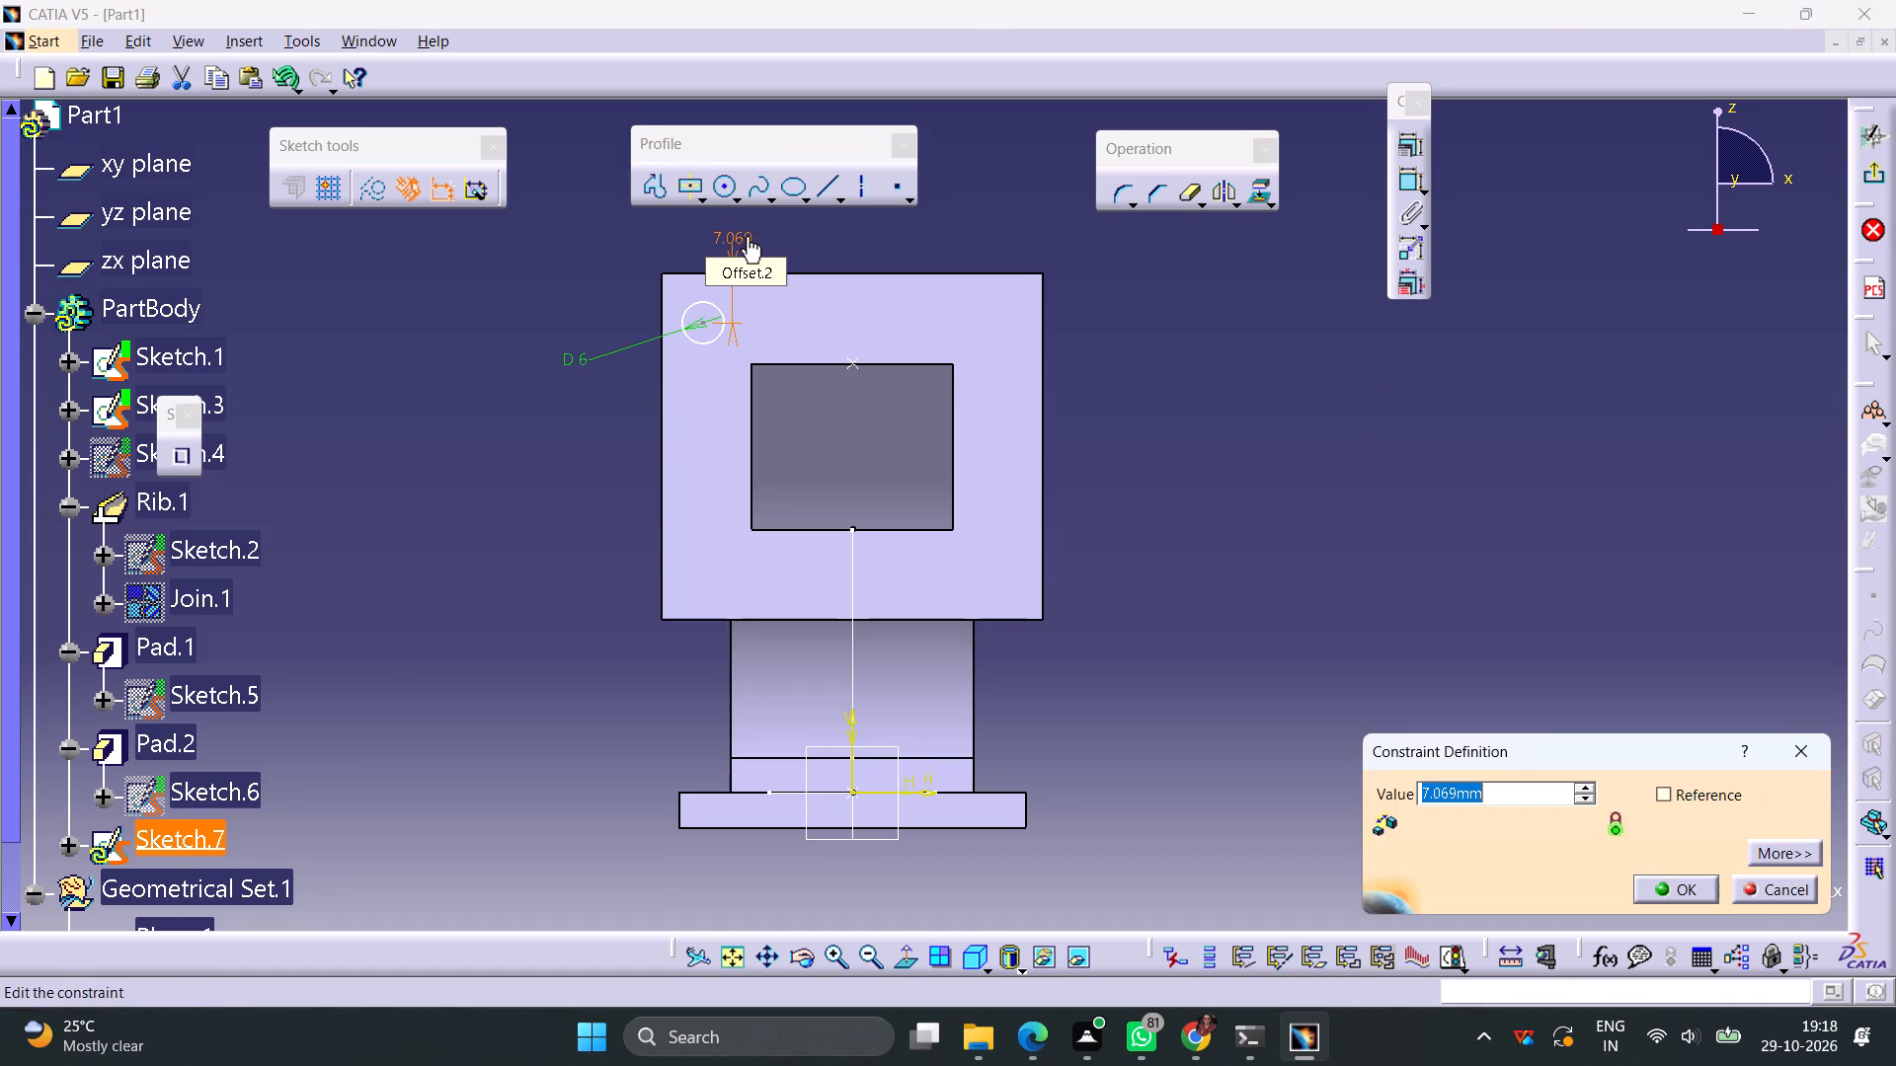
text(6.5)
key(Return)
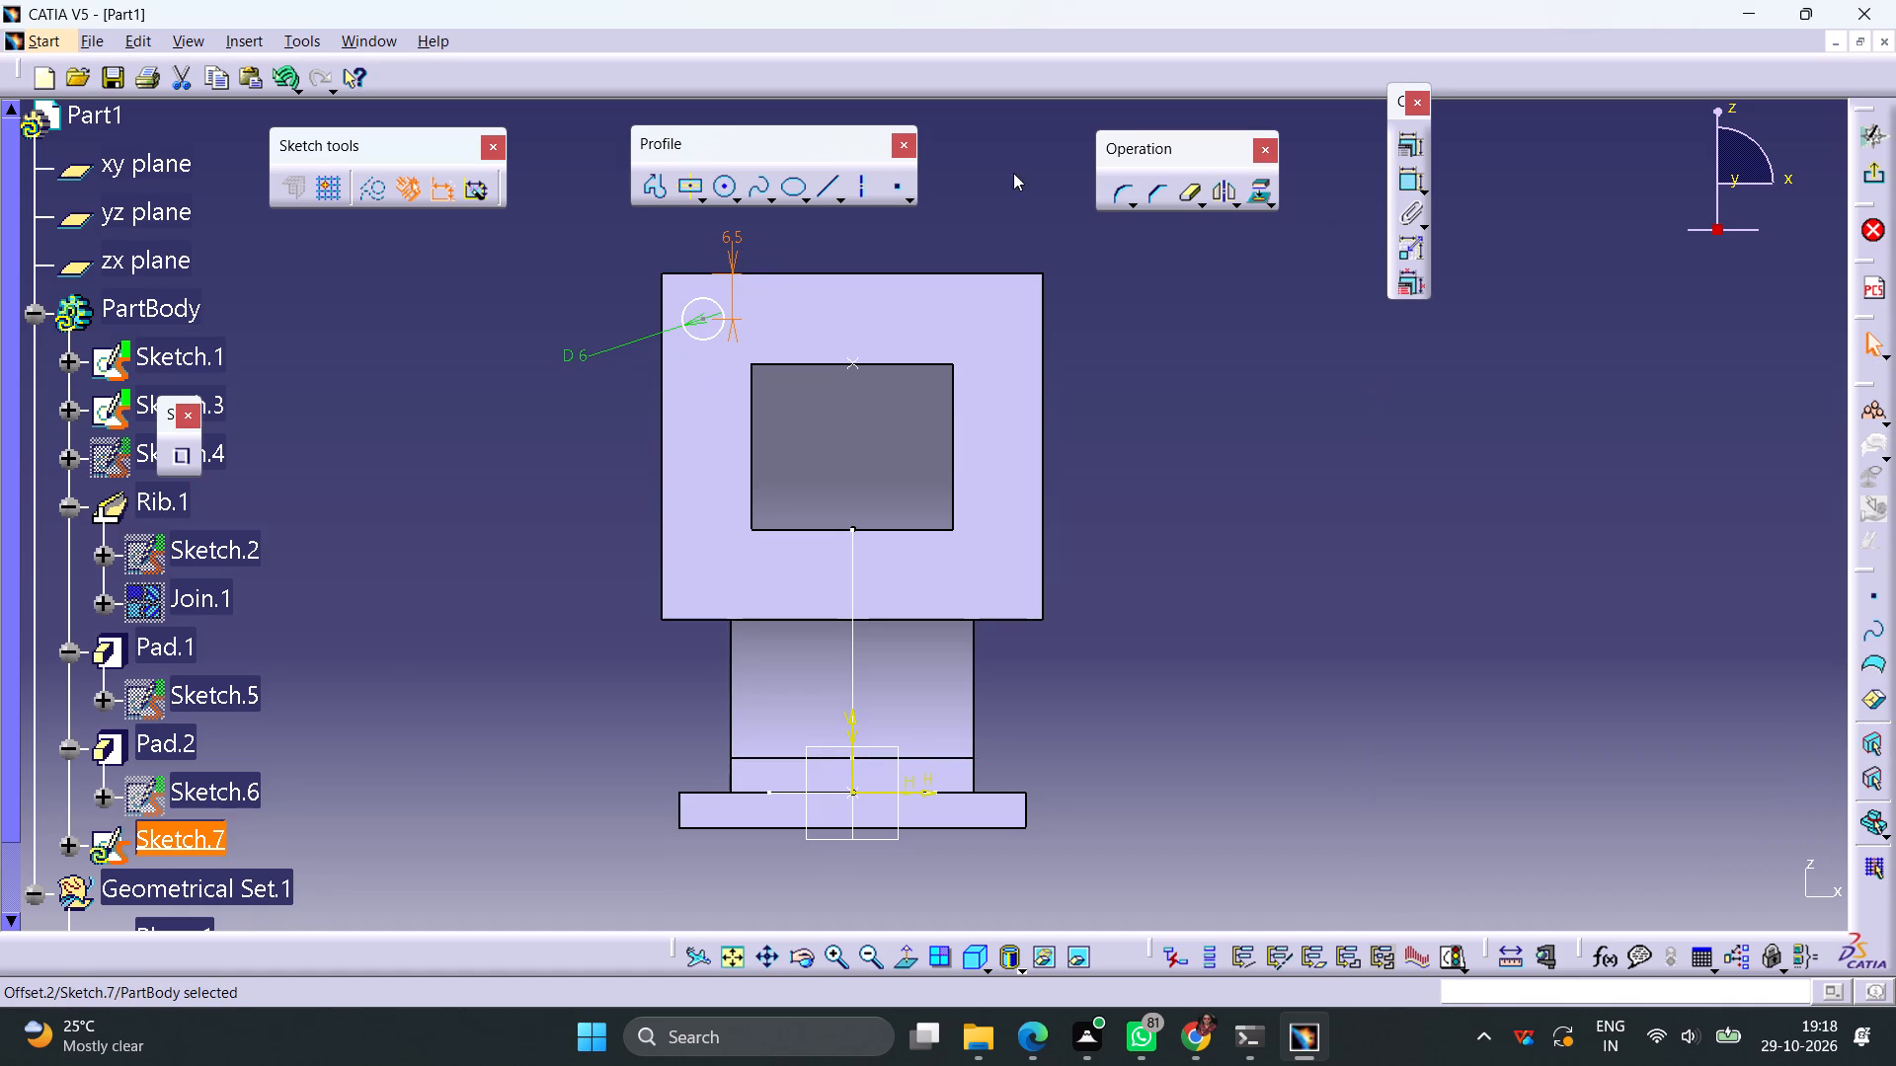
click(1185, 415)
Dimension the upper-left circle's centre from the flange's left edge and set the distance to 6.5 mm.
click(1407, 179)
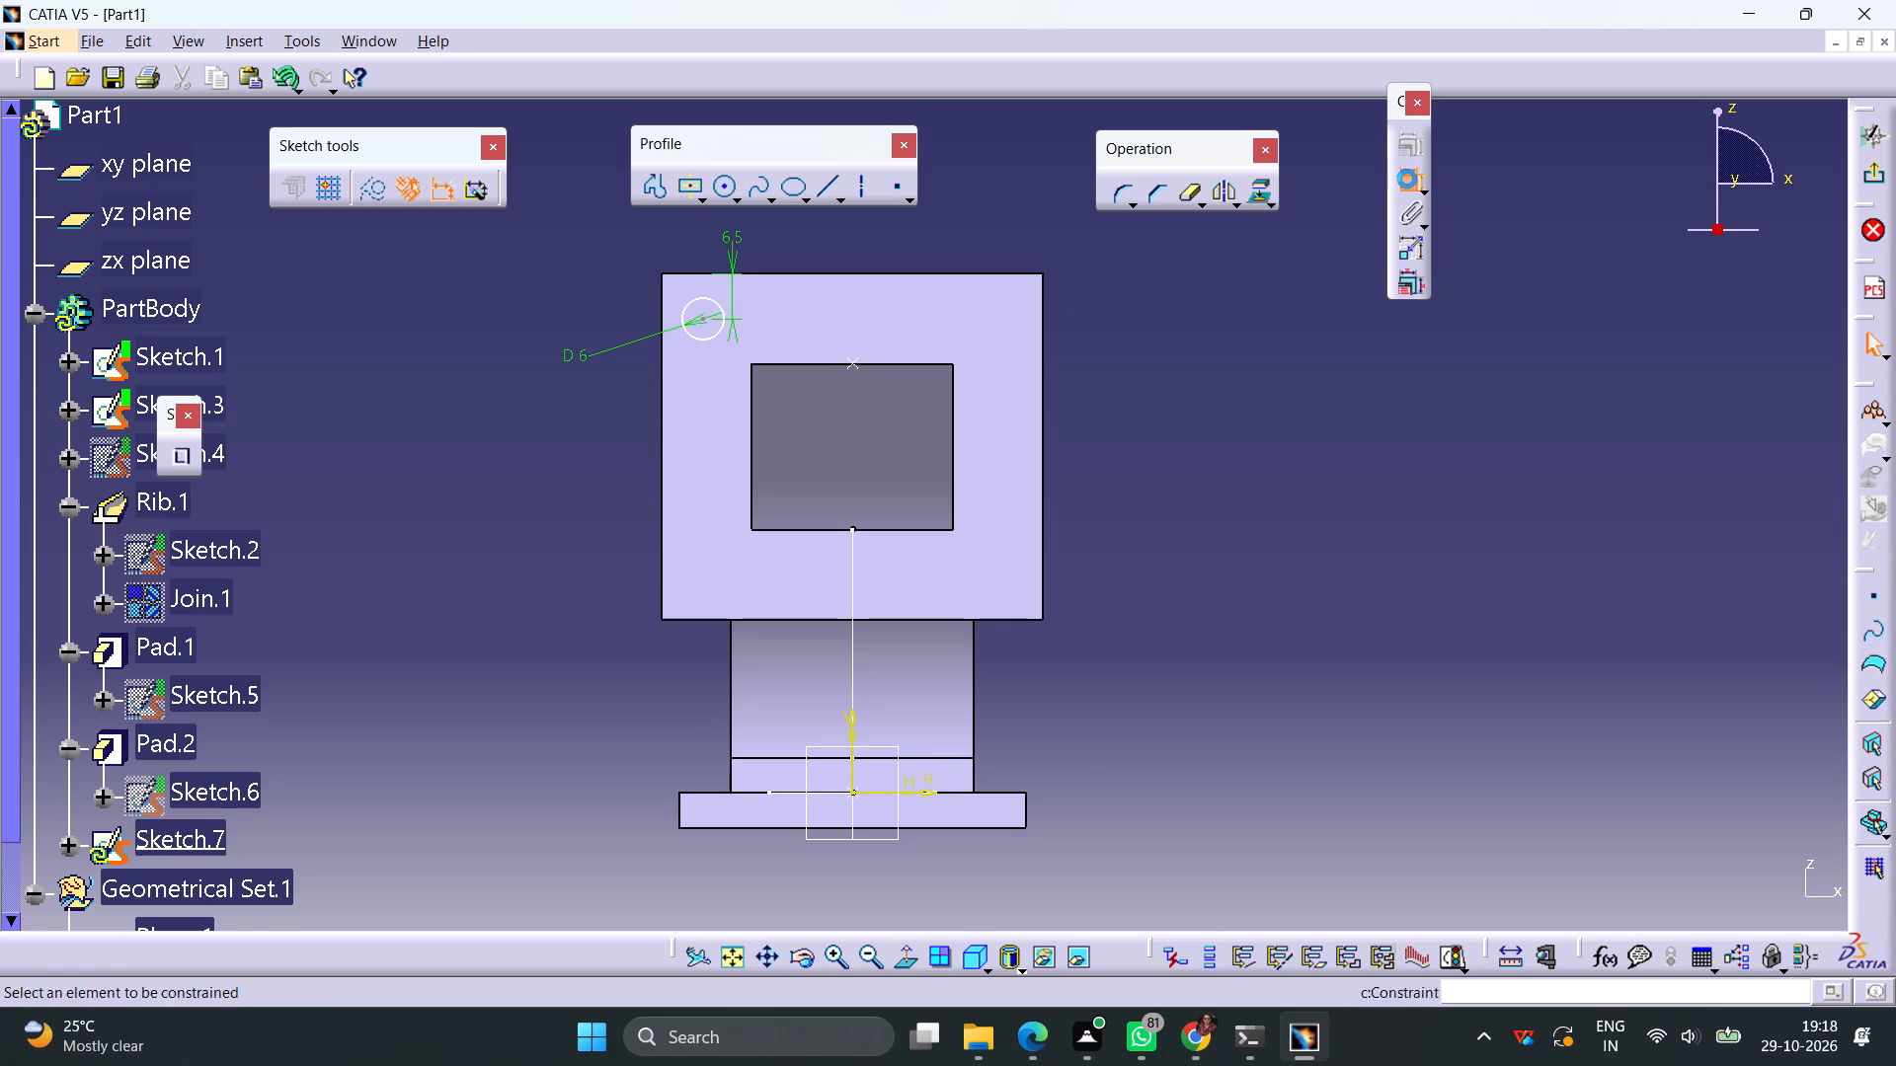
click(702, 318)
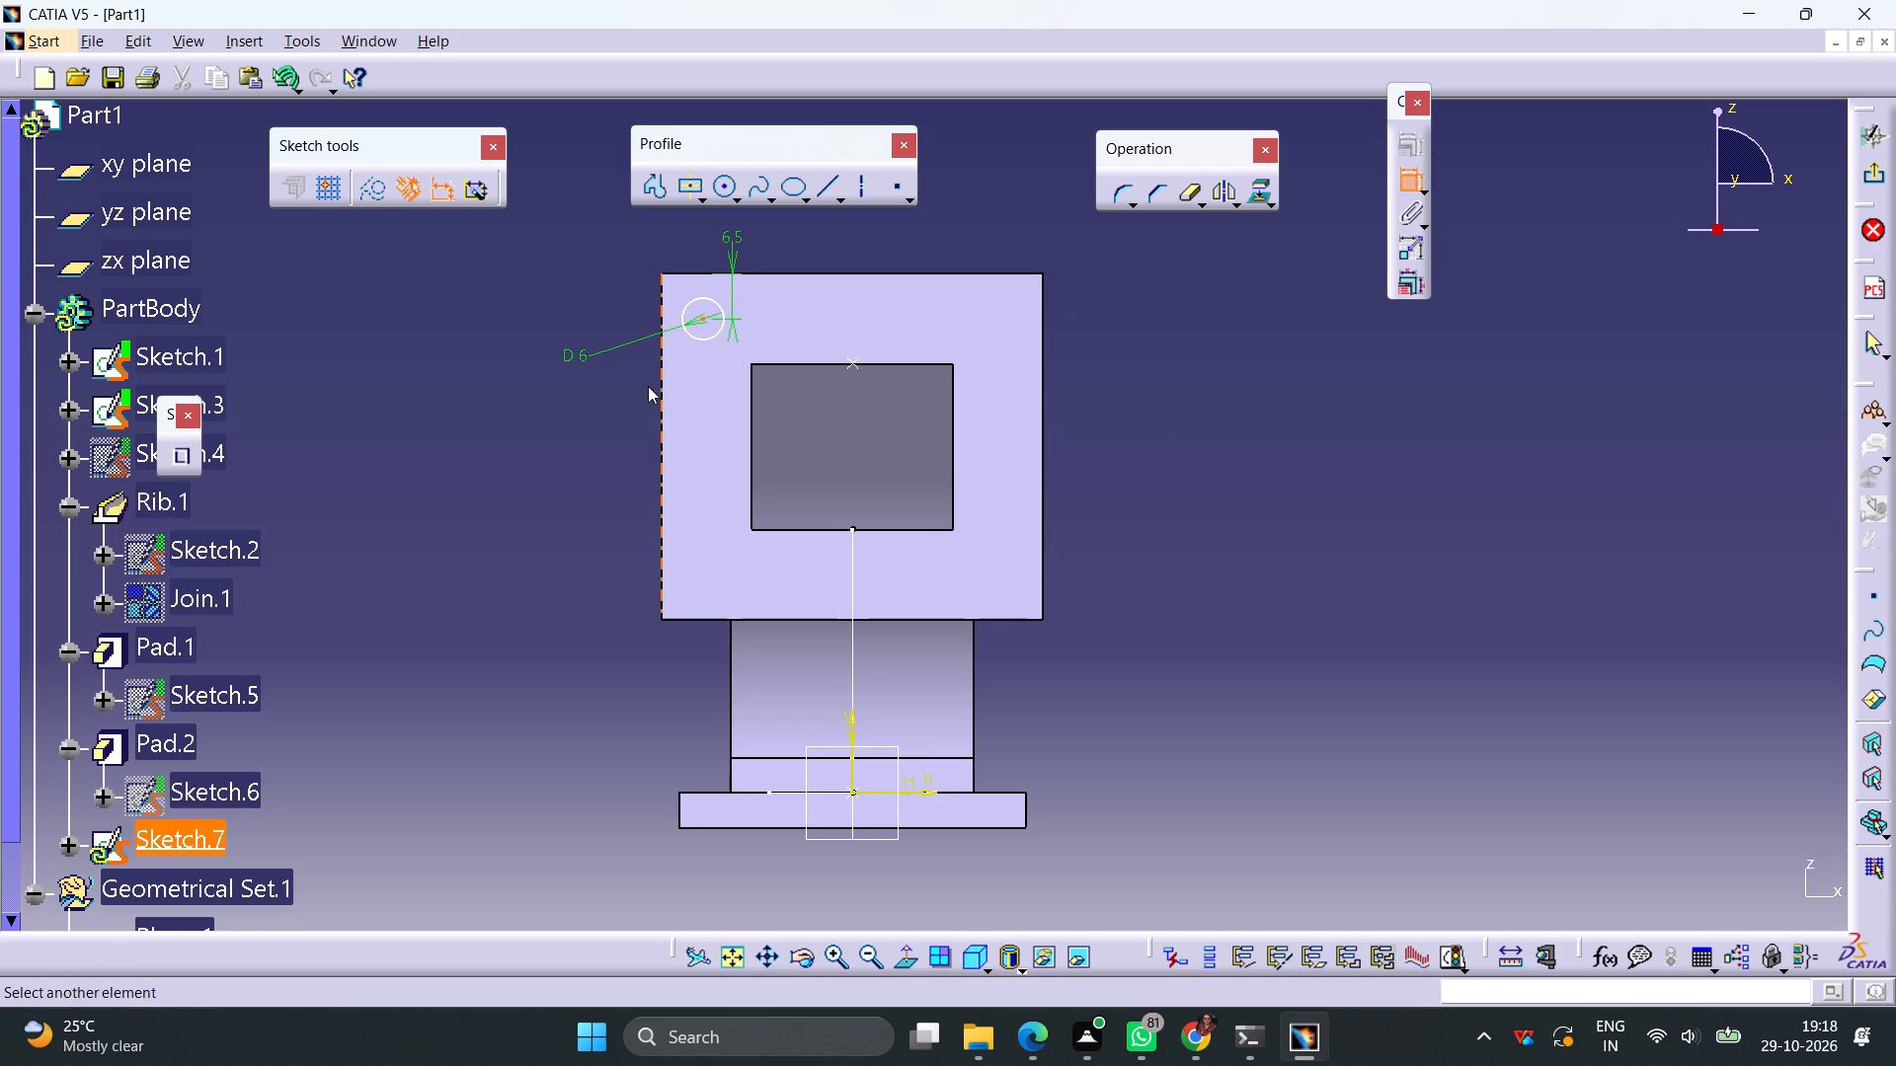
click(662, 377)
click(613, 390)
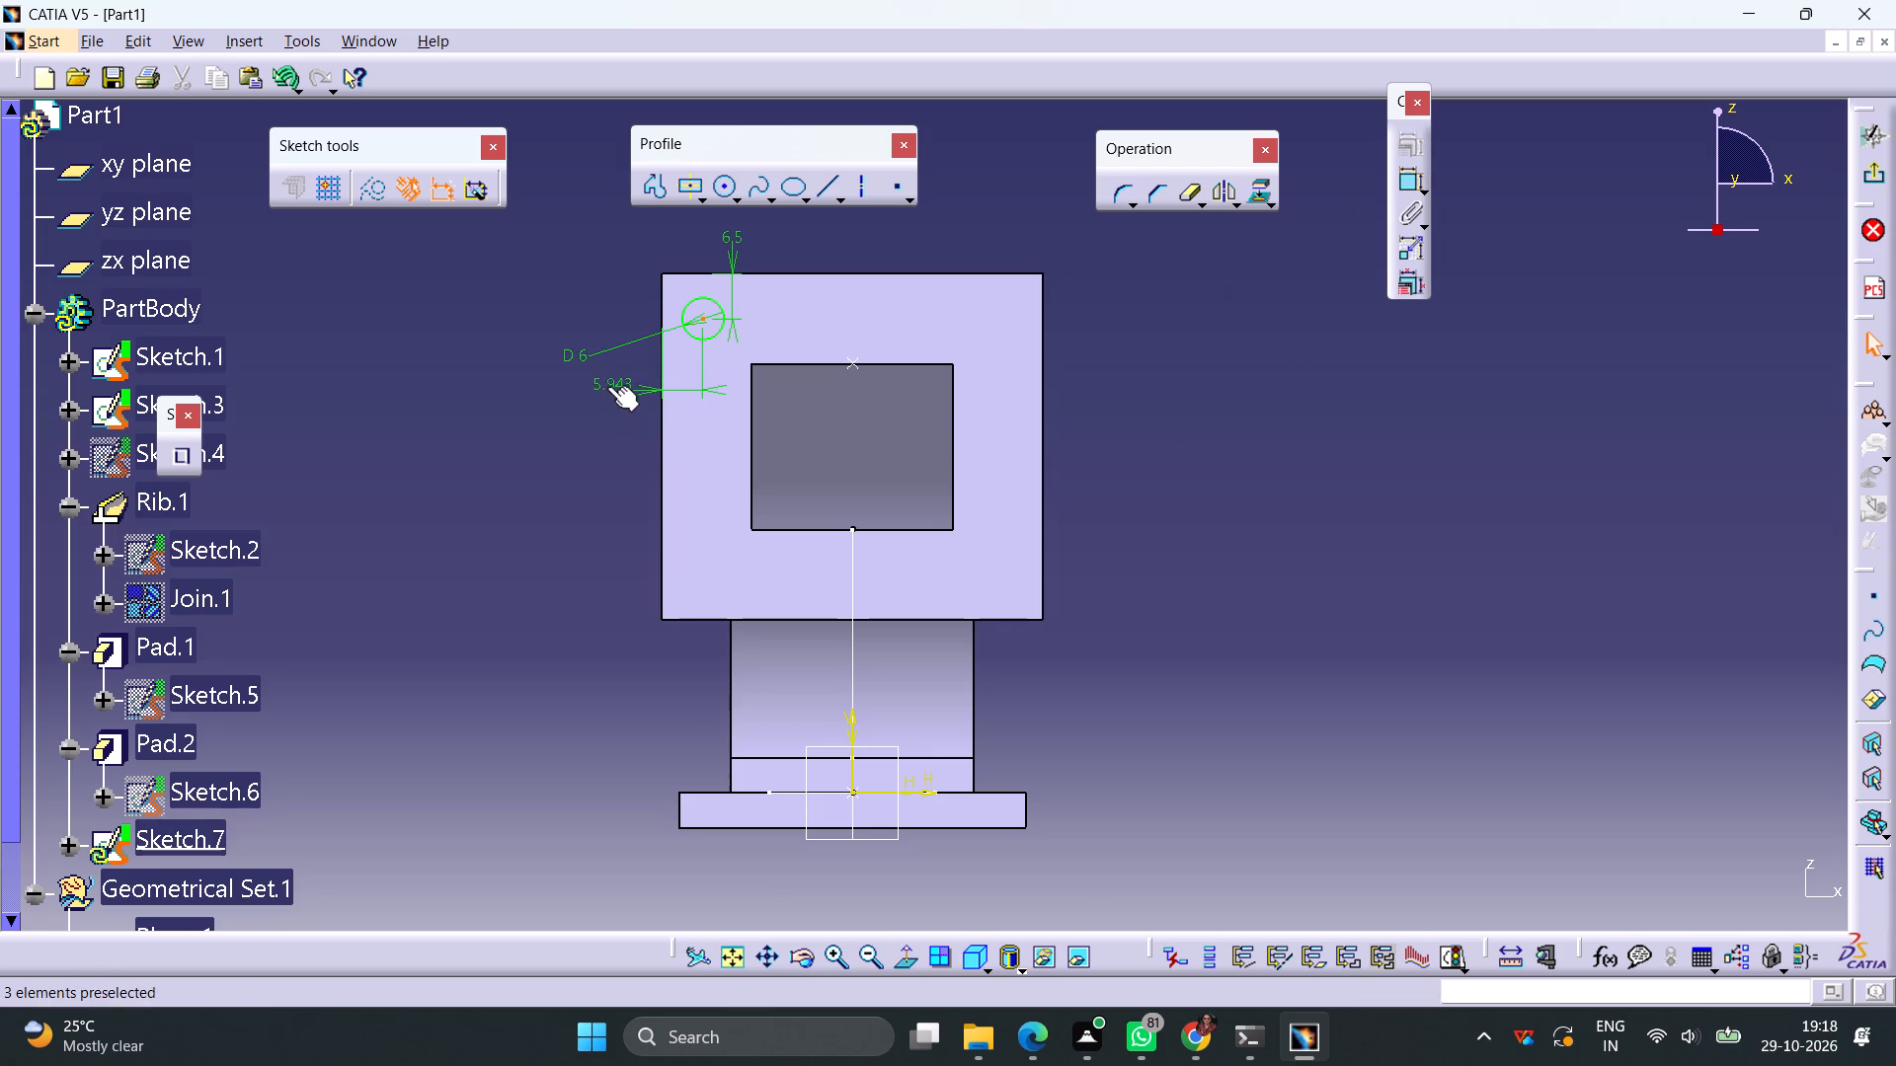
double_click(607, 386)
text(6.5)
key(Return)
click(1233, 477)
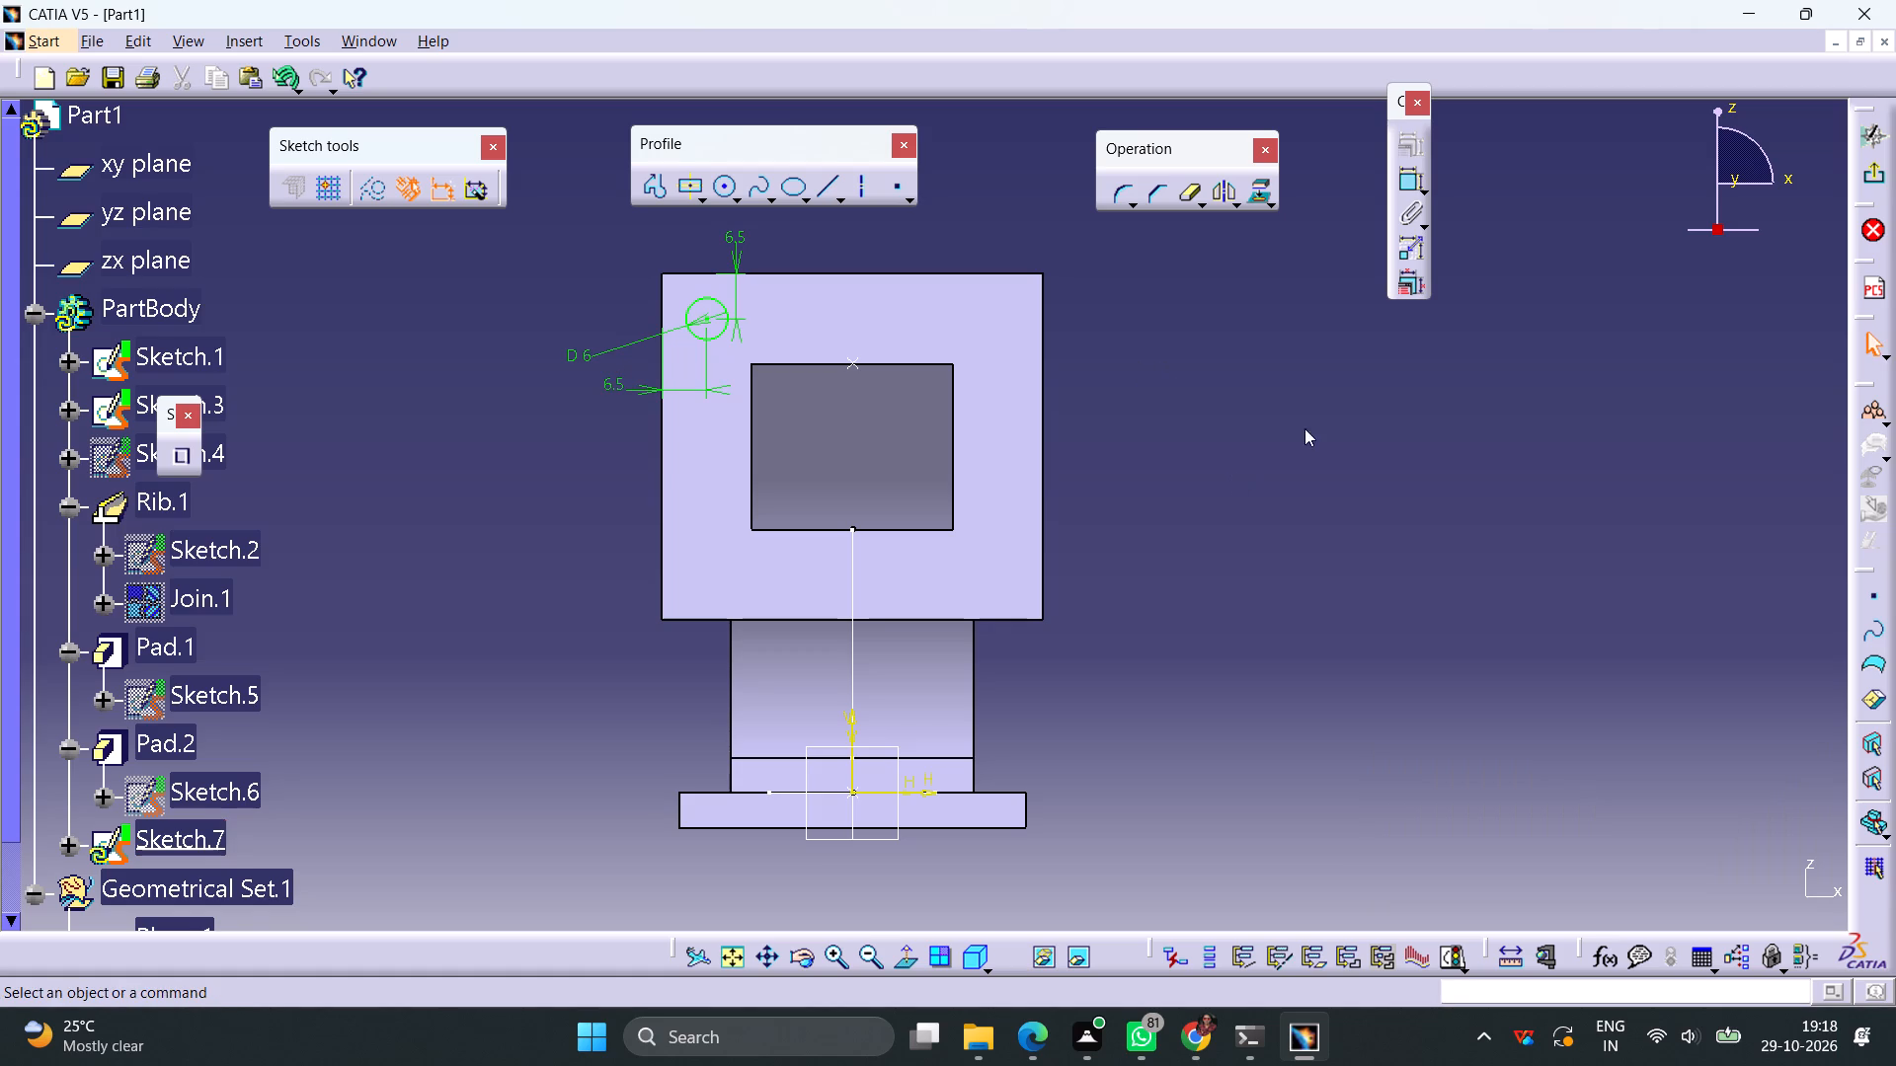
Exit the sketch and cut the upper-left circle into the flange as a pocket.
click(1870, 177)
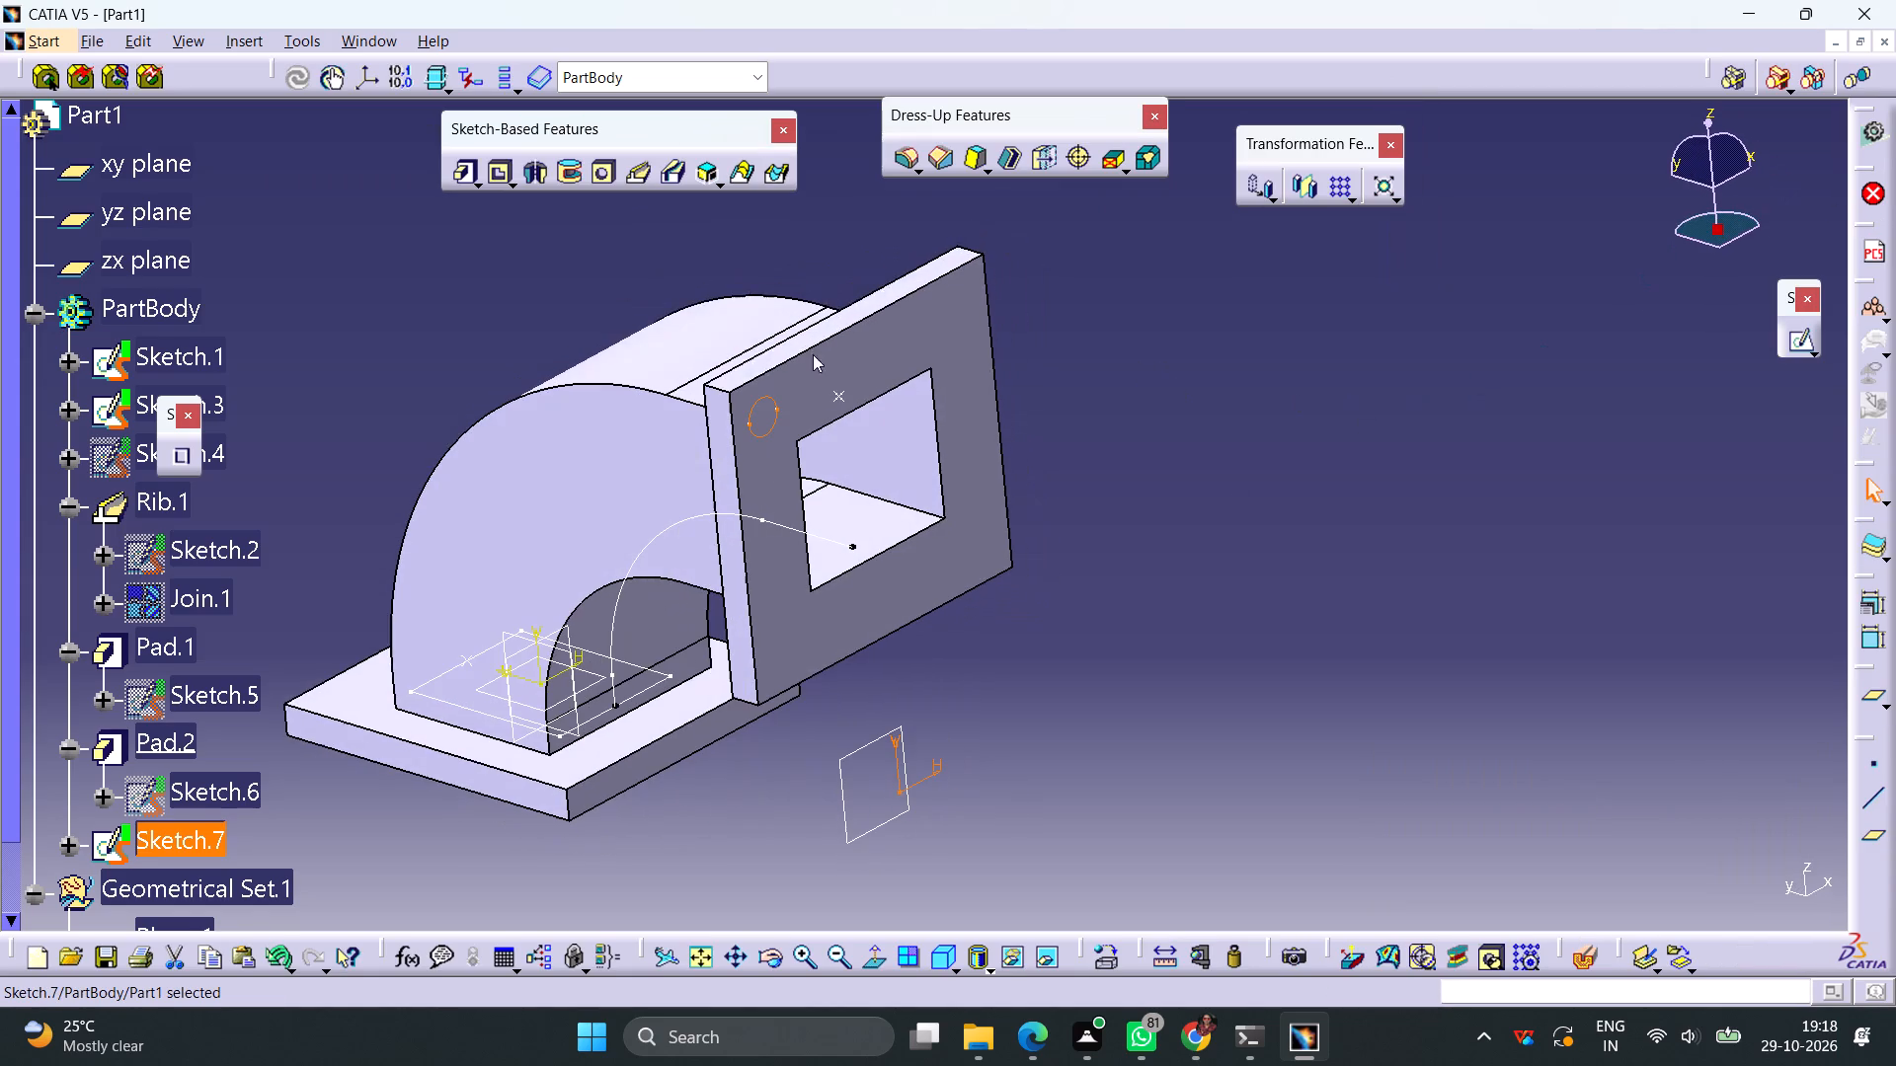
click(489, 178)
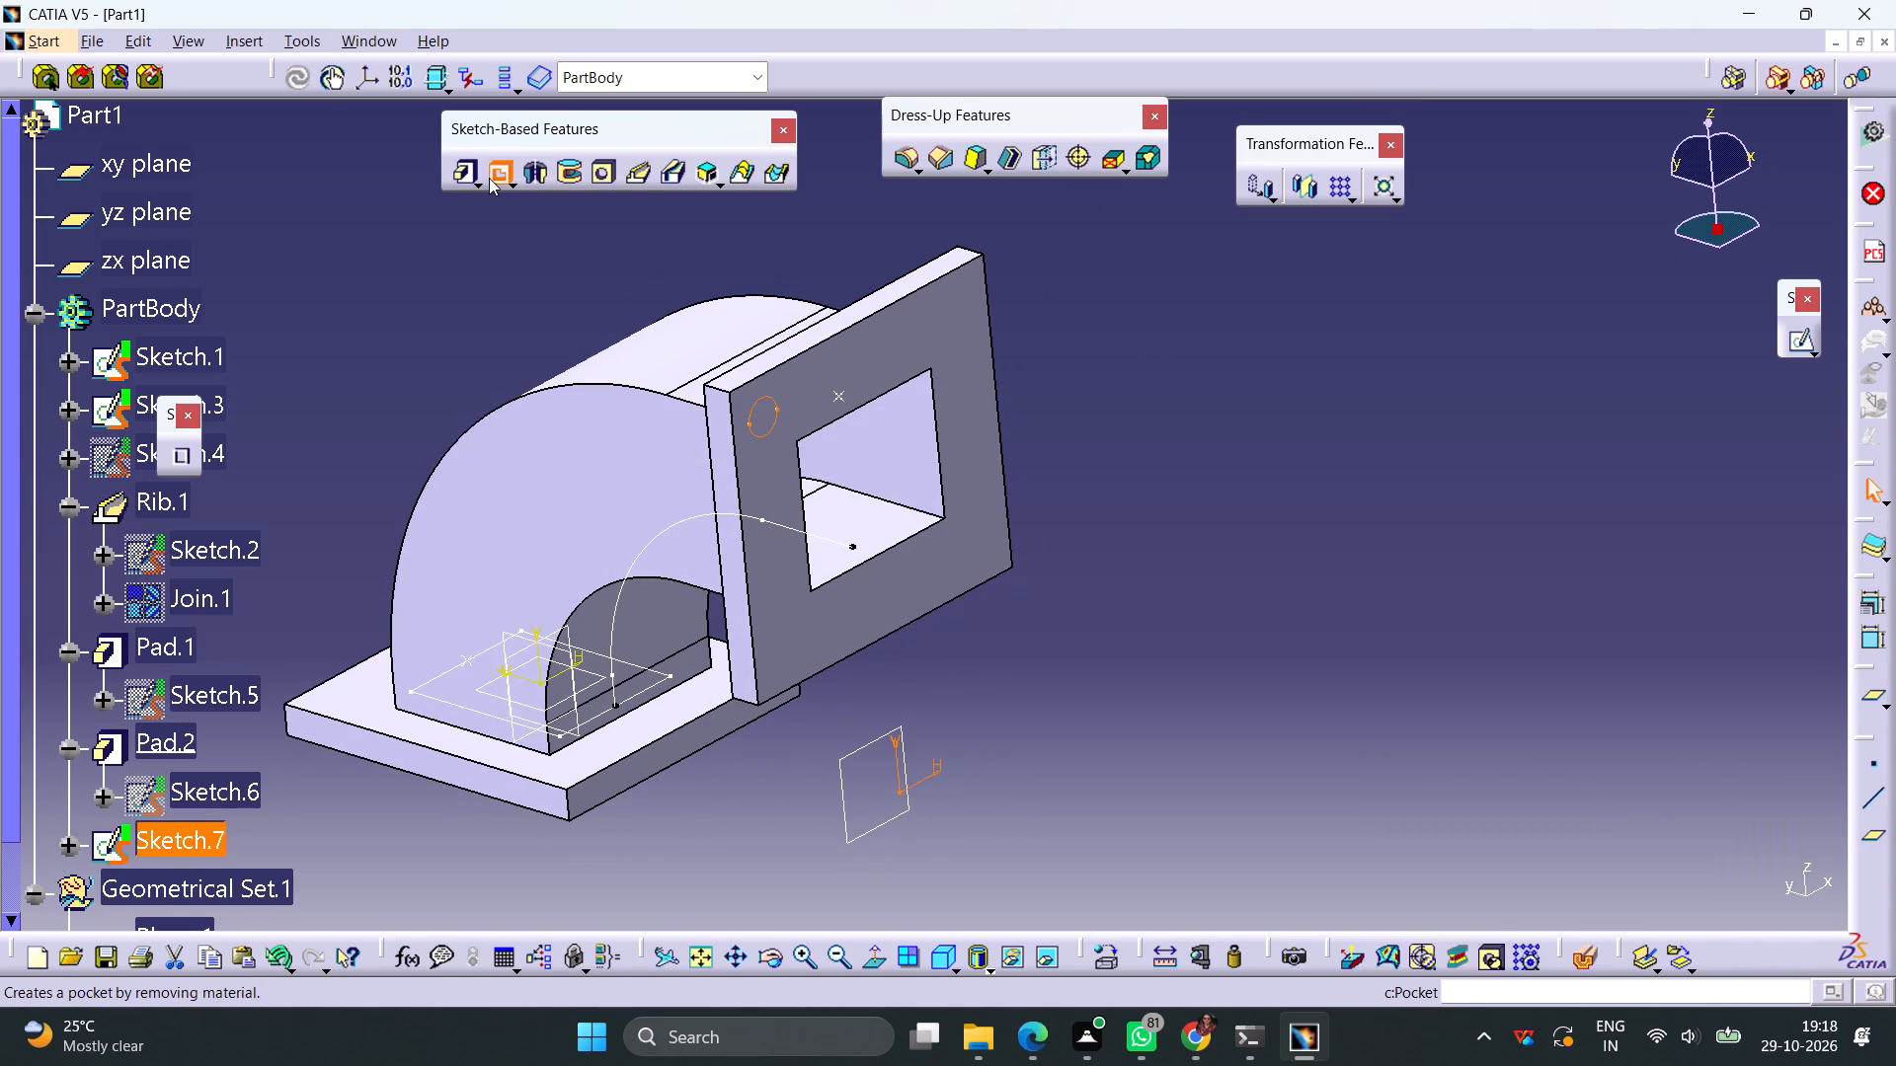
click(1564, 893)
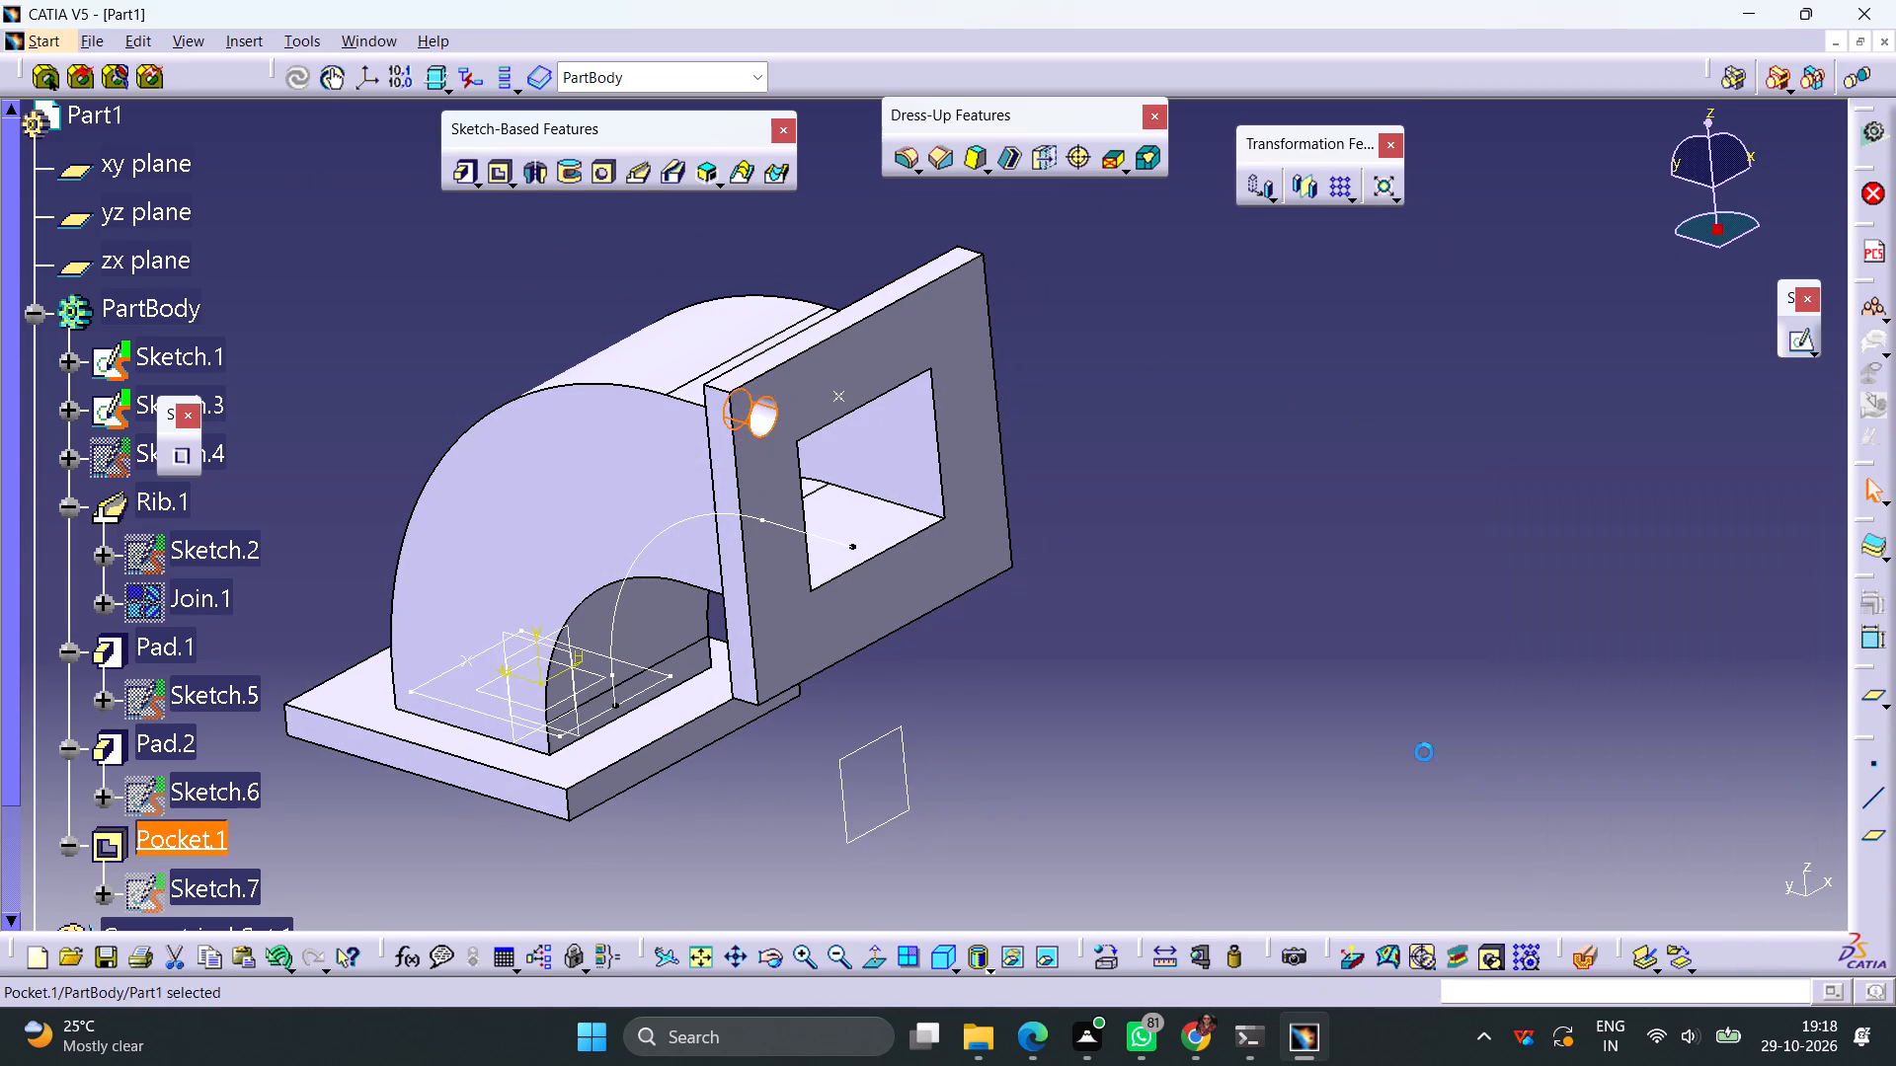
click(1360, 658)
Start a sketch on the same flange face and draw a circle about 5.3 mm in diameter near its upper-right corner.
click(954, 337)
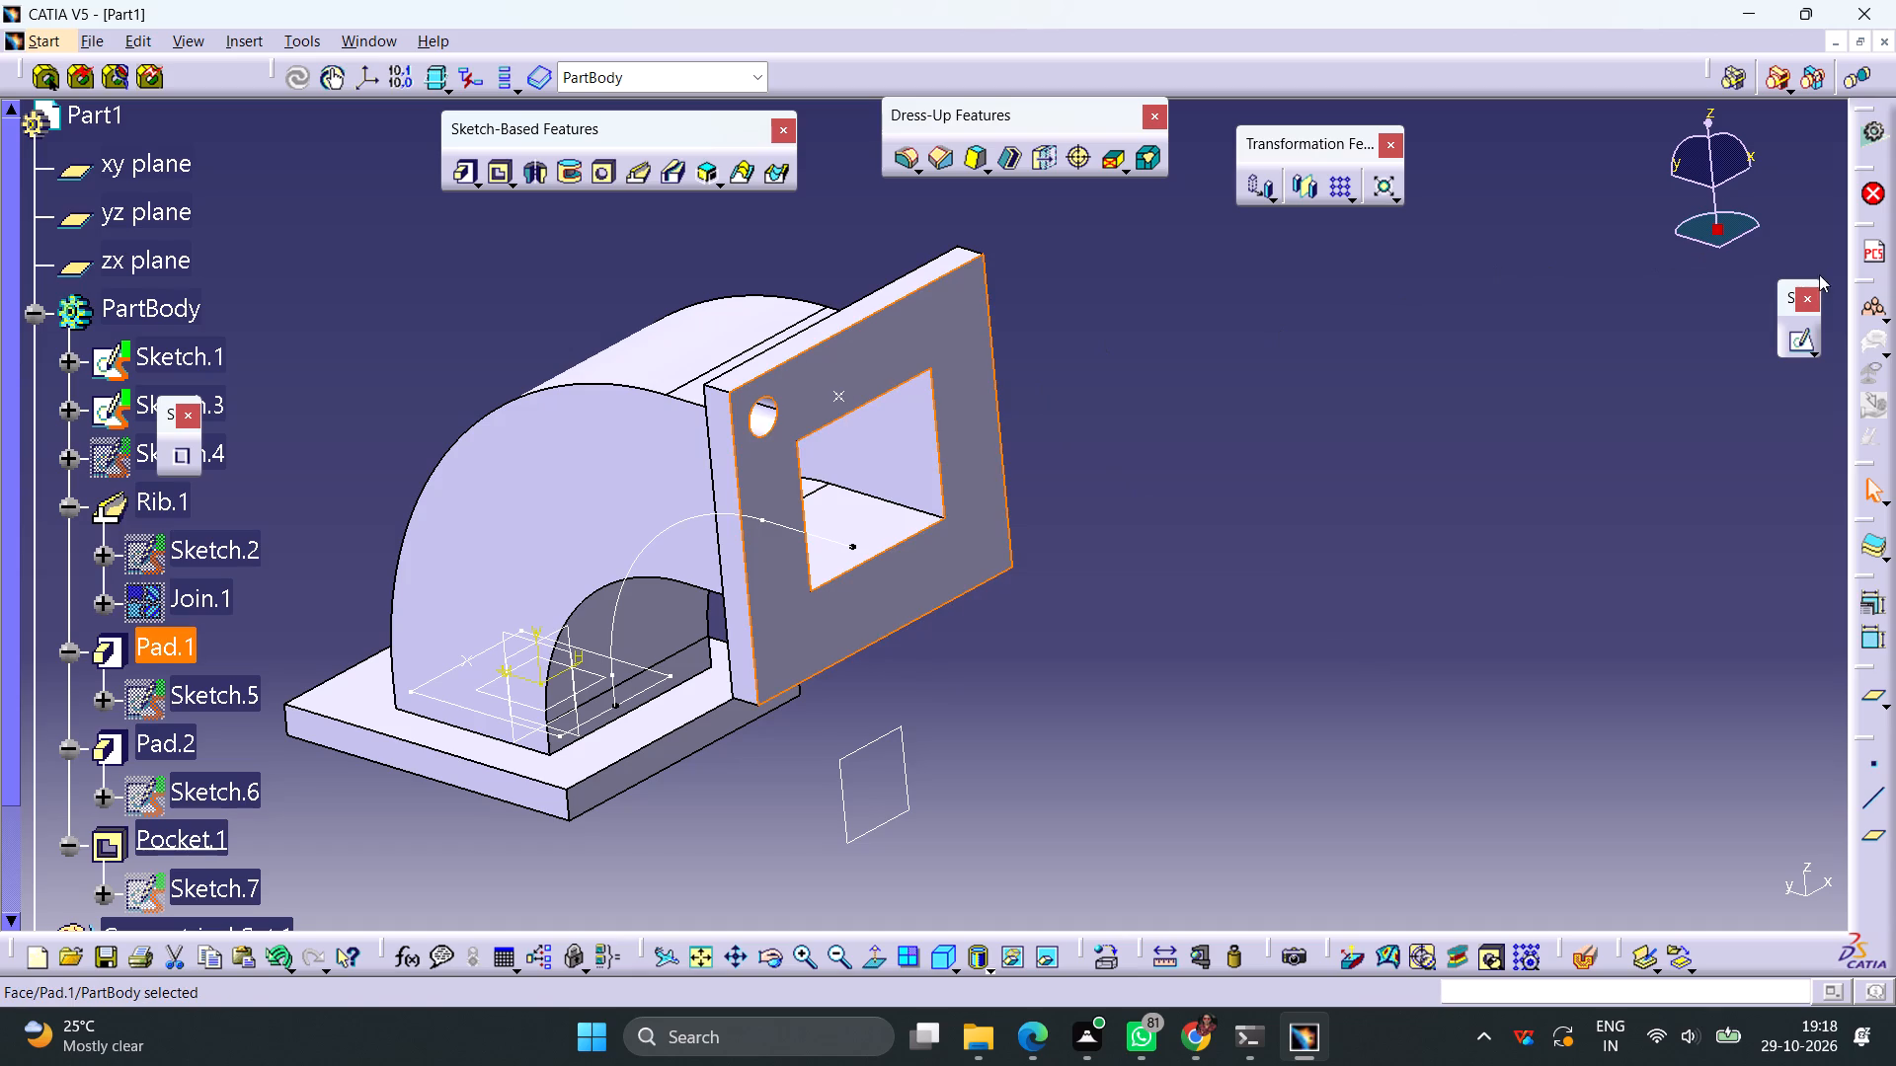
click(1798, 343)
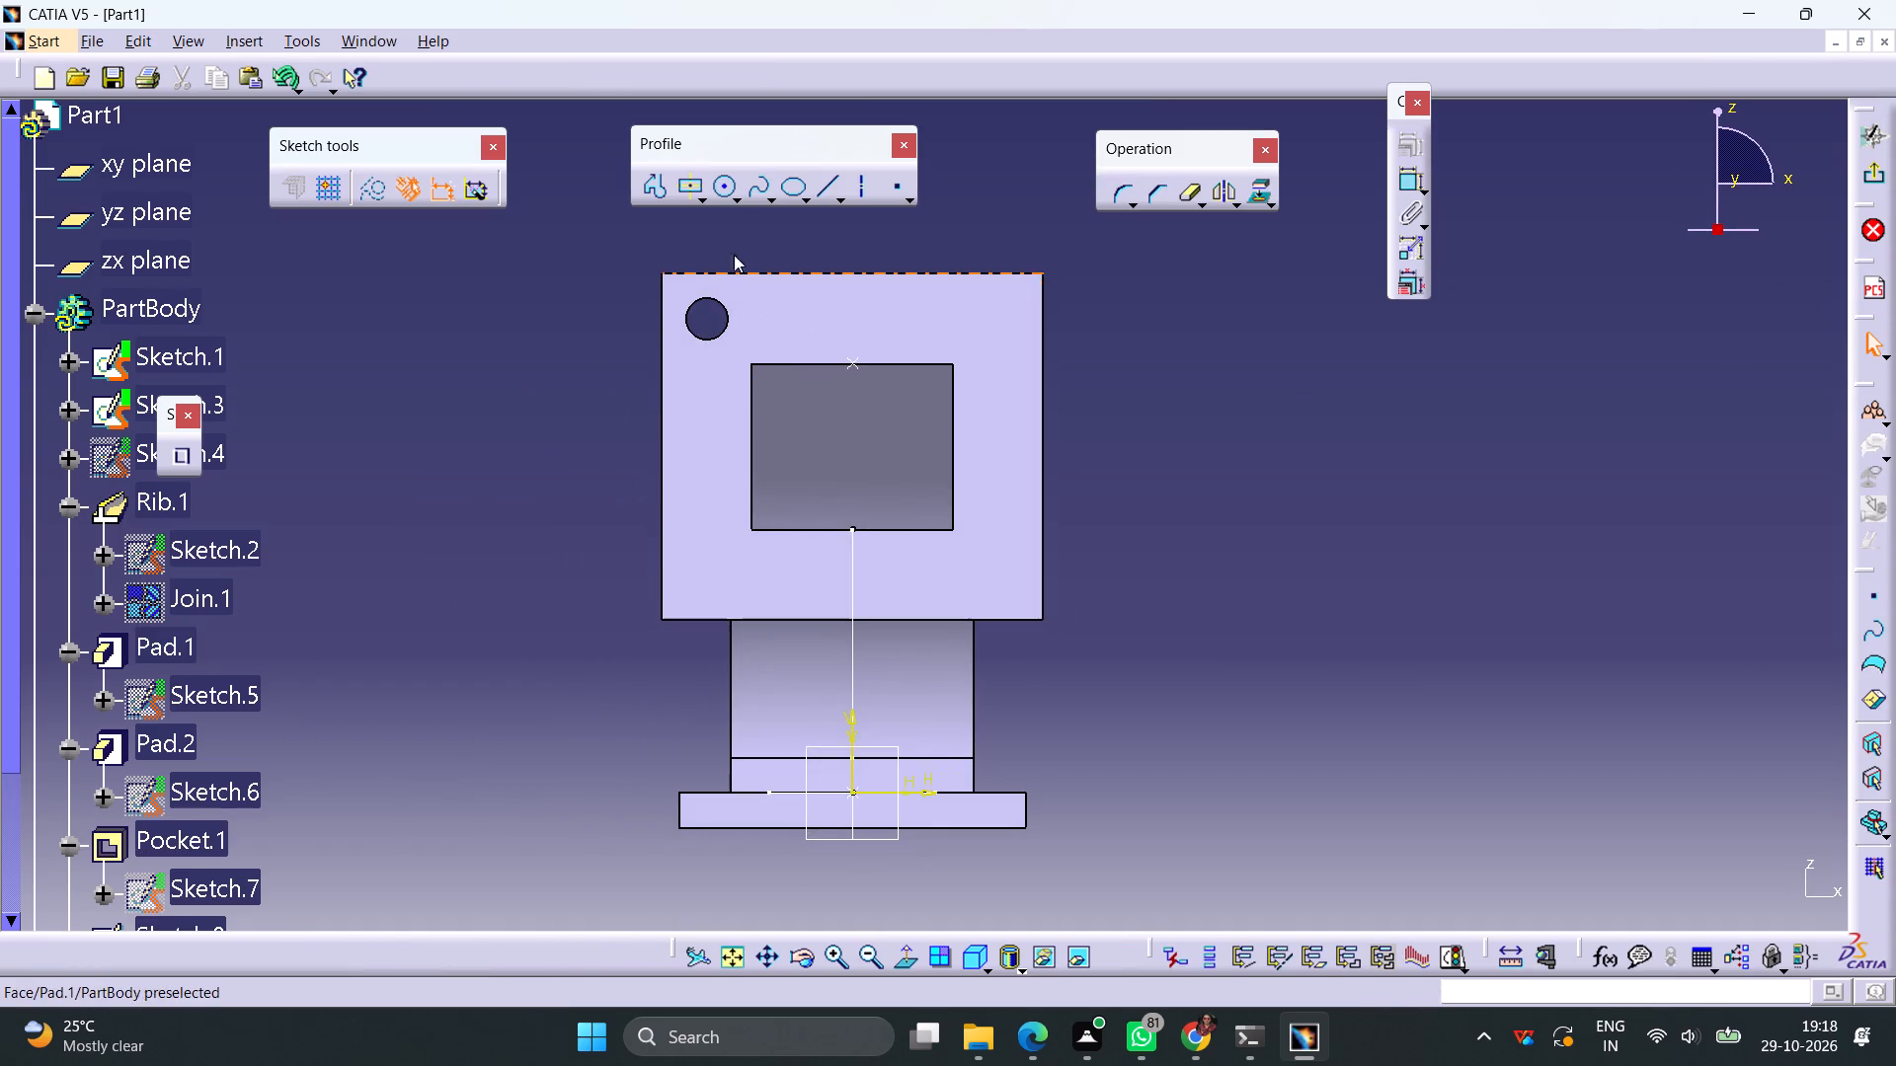
click(721, 188)
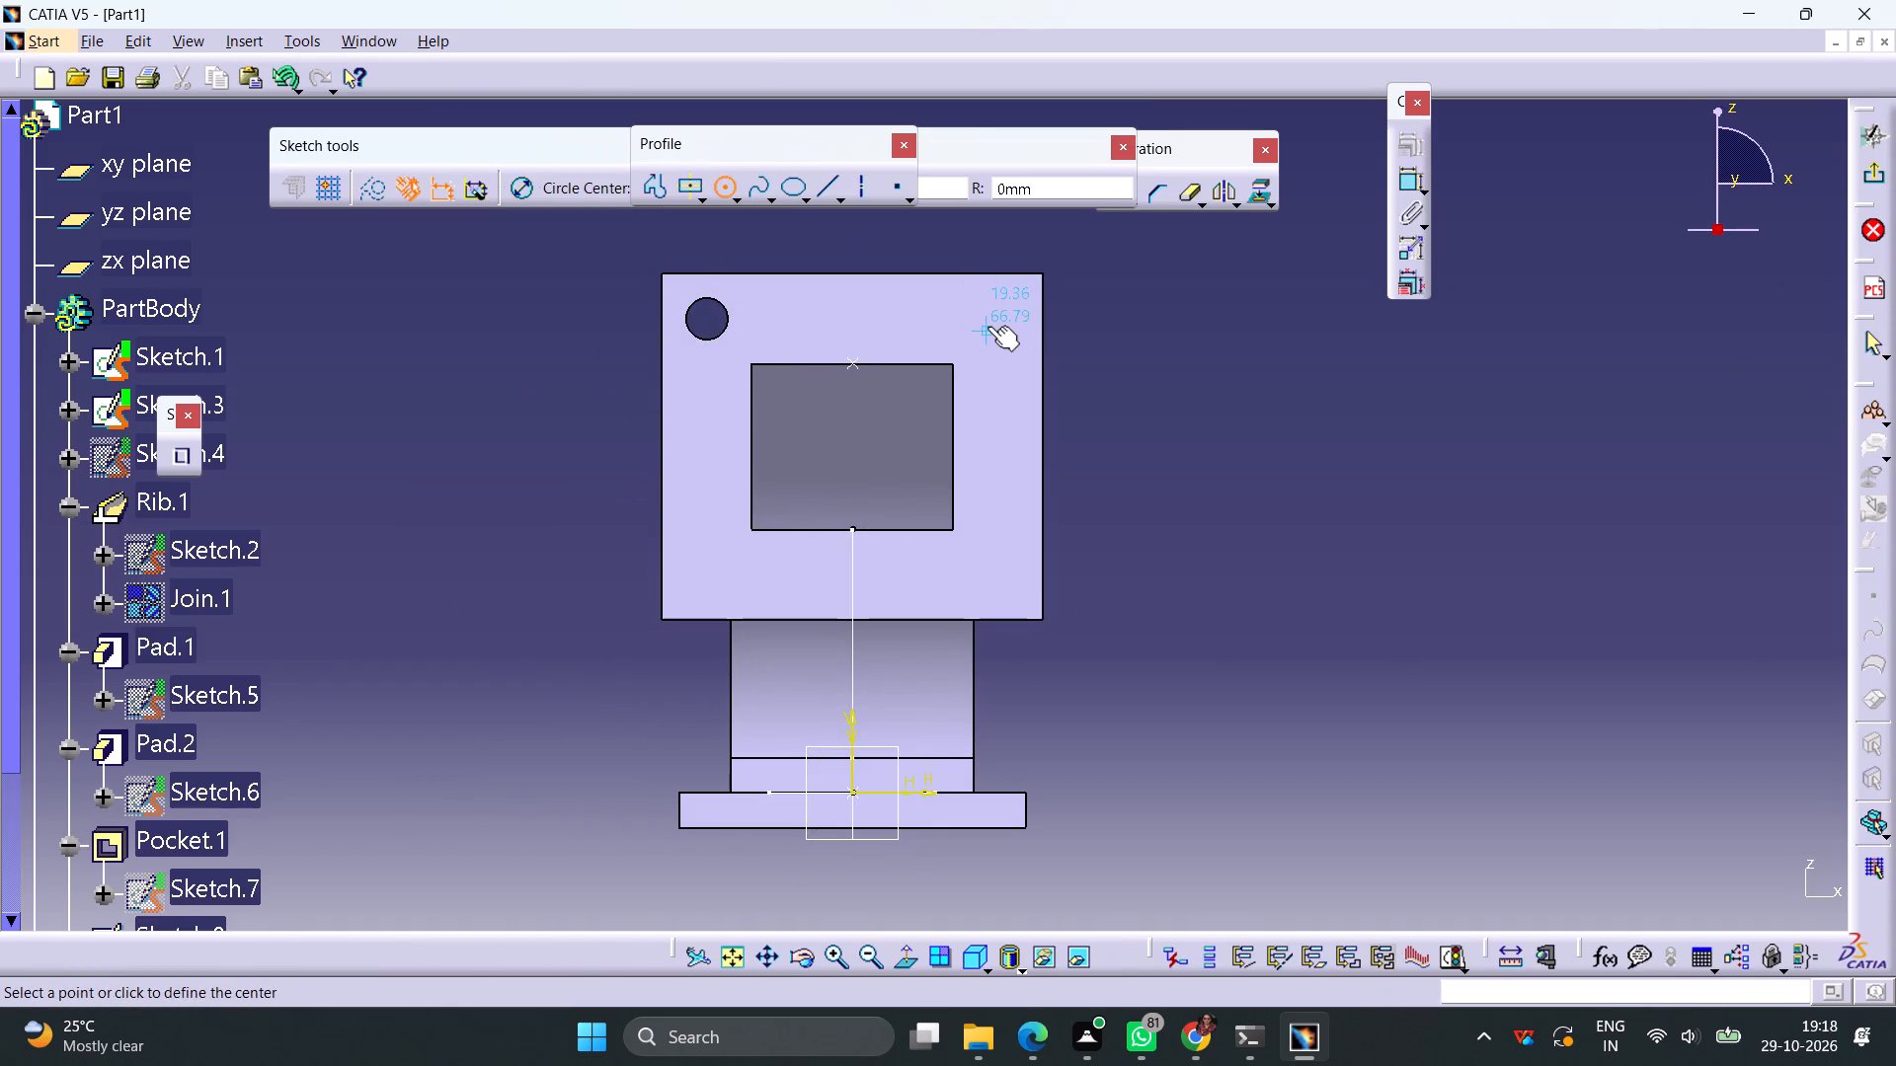
click(987, 326)
click(1001, 316)
Dimension the upper-right circle and set its diameter to 6 mm.
click(1406, 183)
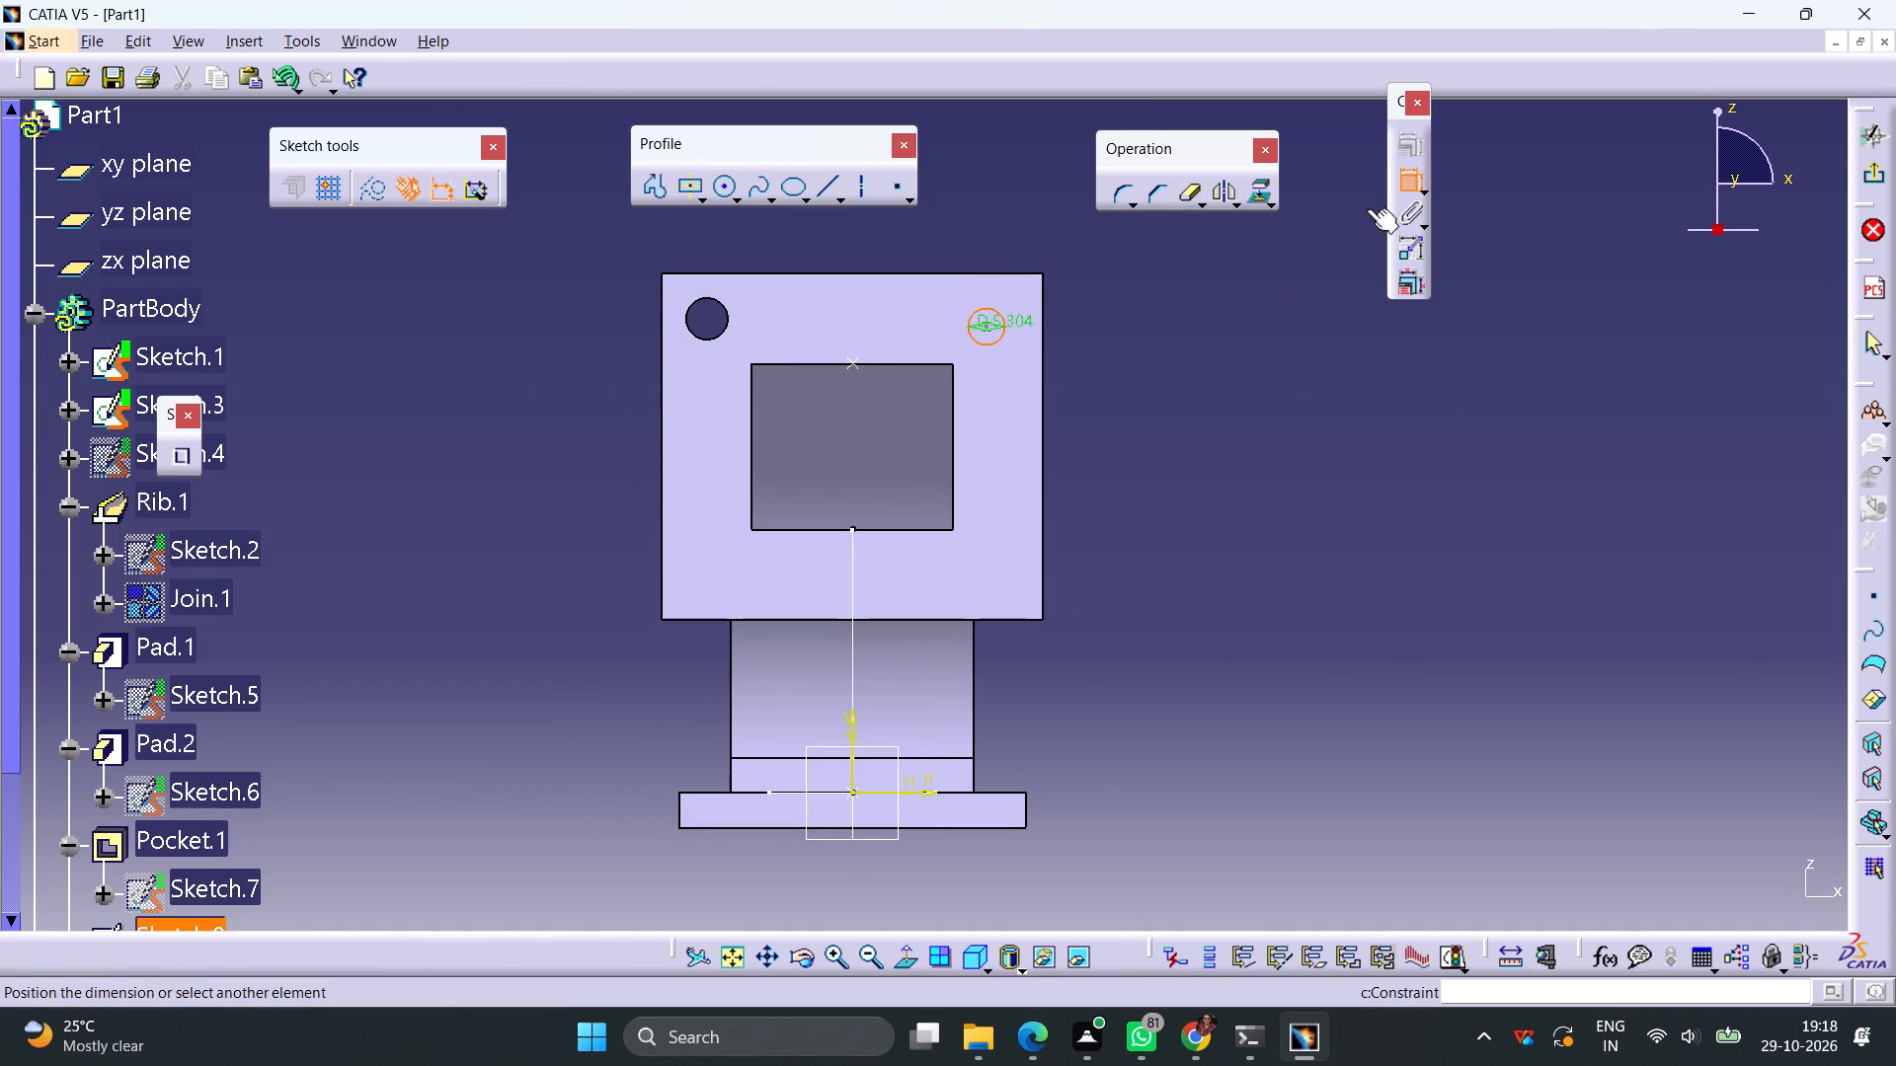
click(1171, 360)
double_click(1187, 355)
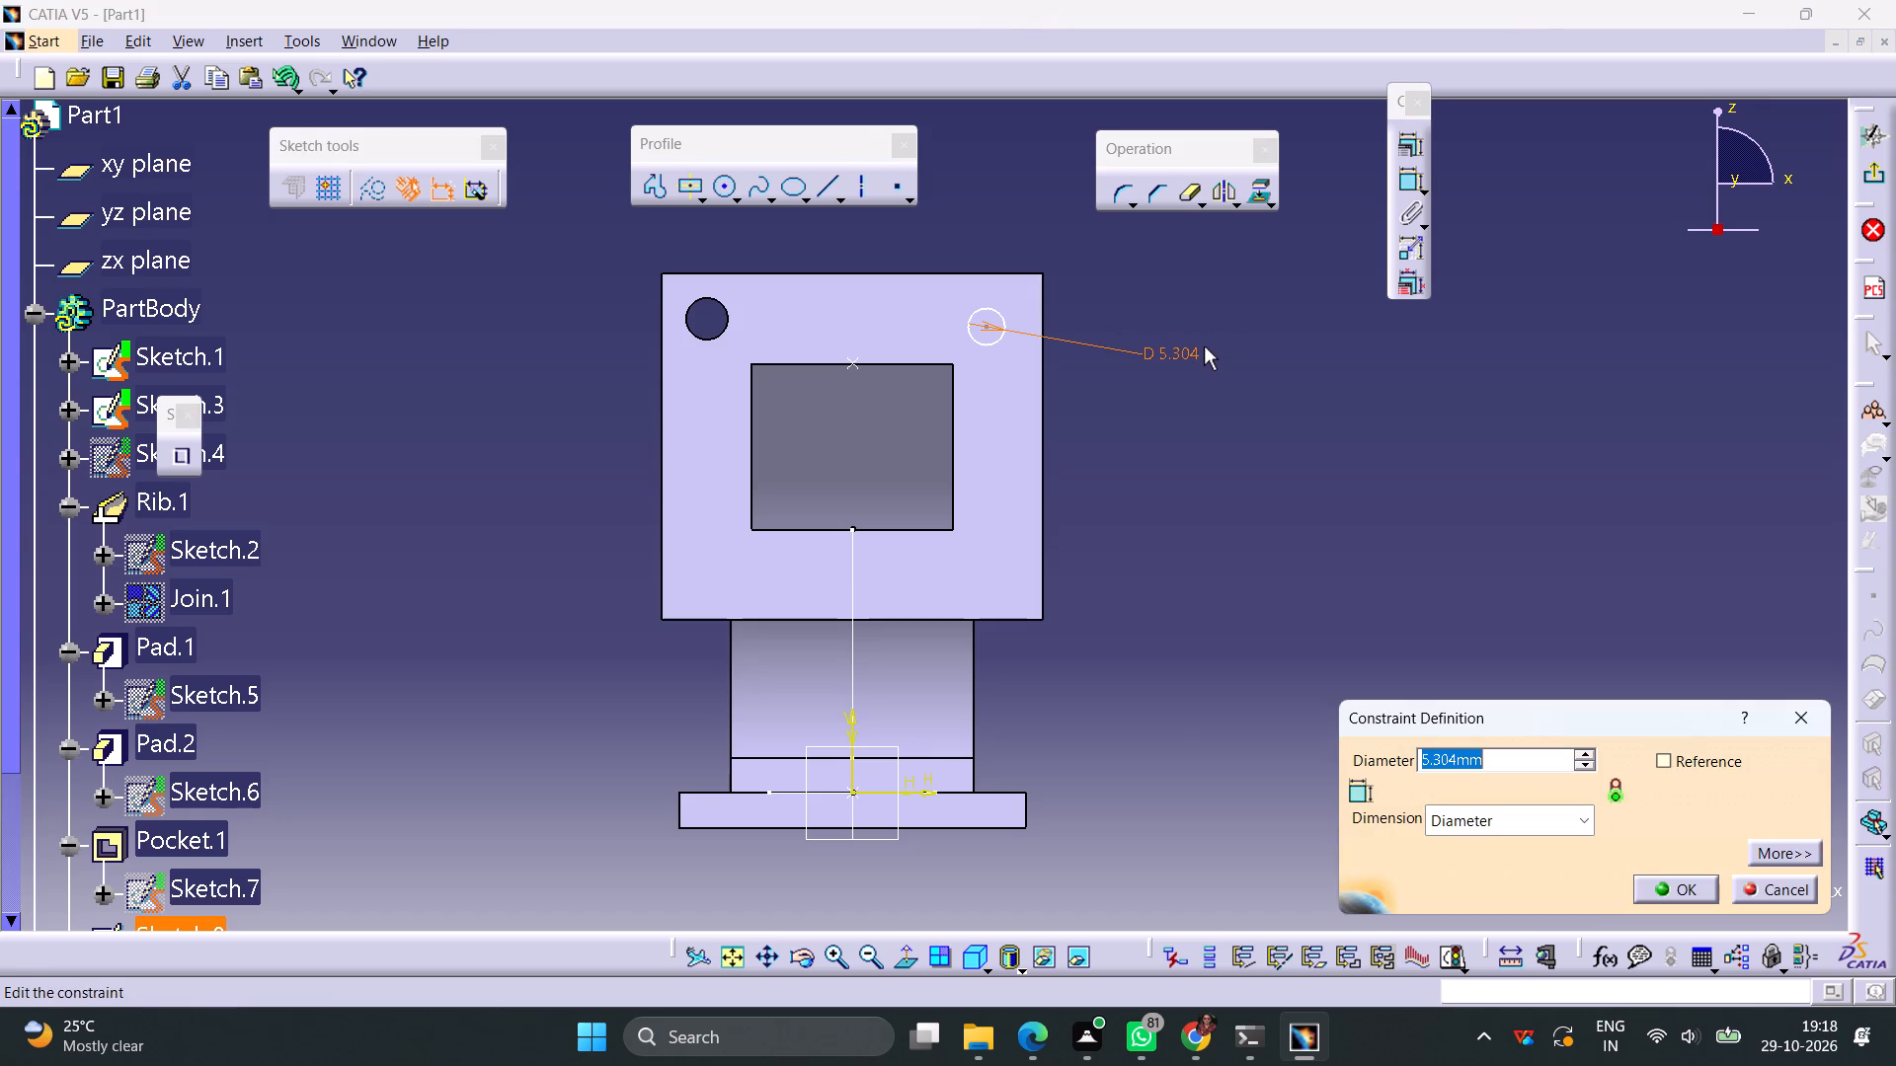
key(6)
key(Return)
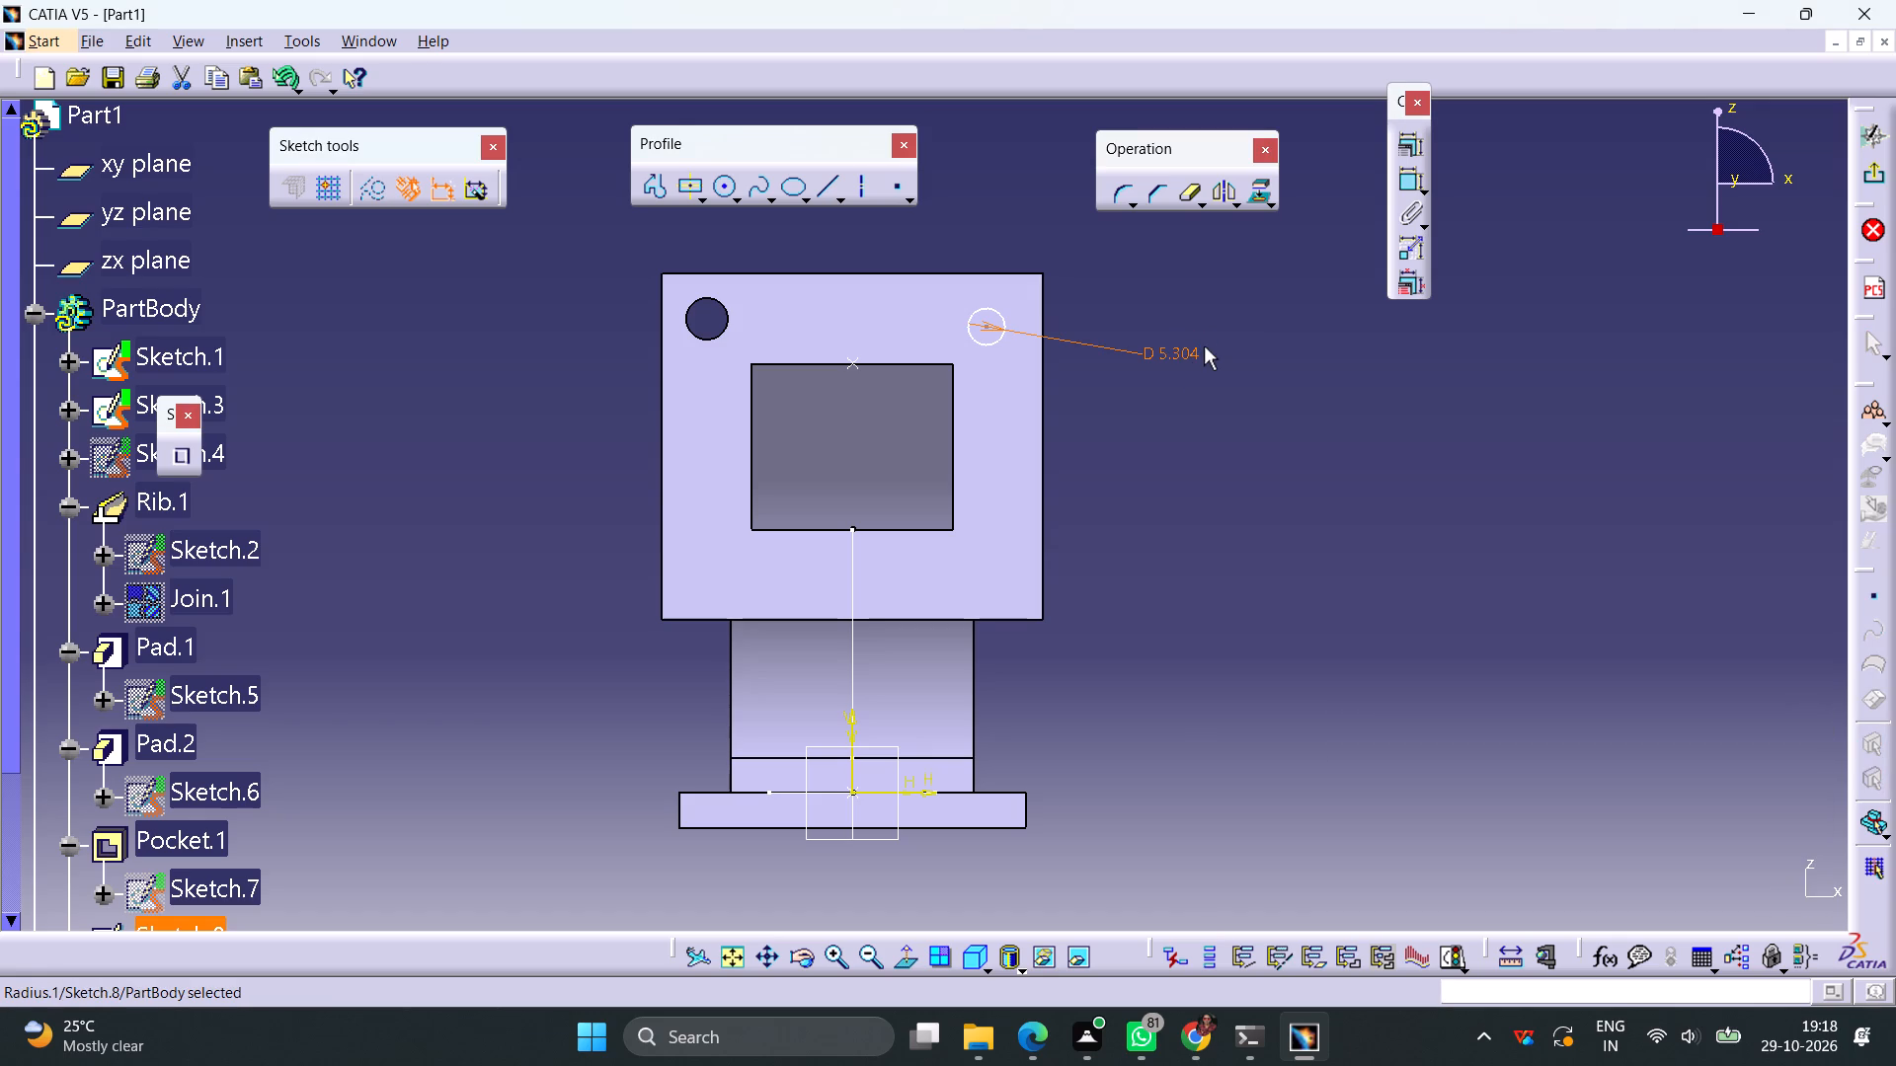
drag(1314, 554, 1315, 566)
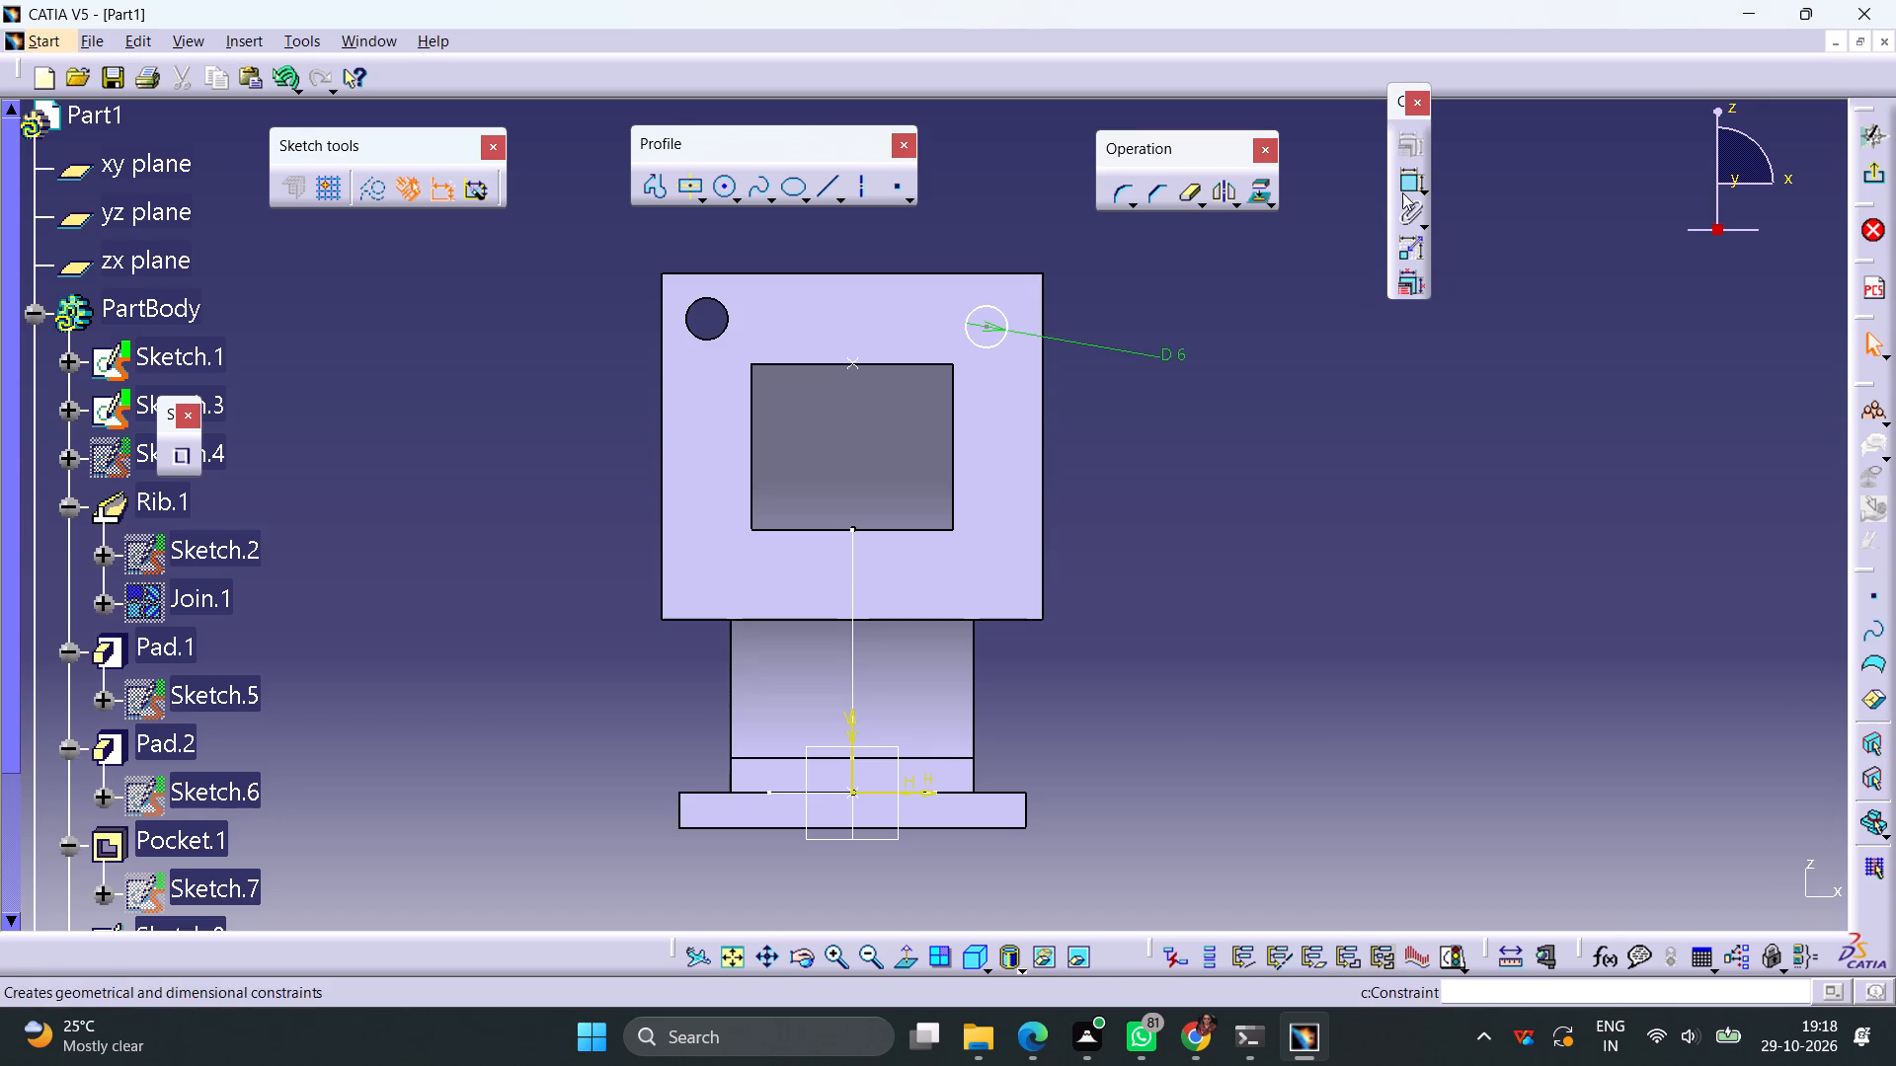
Dimension the upper-right circle's centre from the flange's right edge and set the distance to 6.5 mm.
click(1405, 178)
click(985, 327)
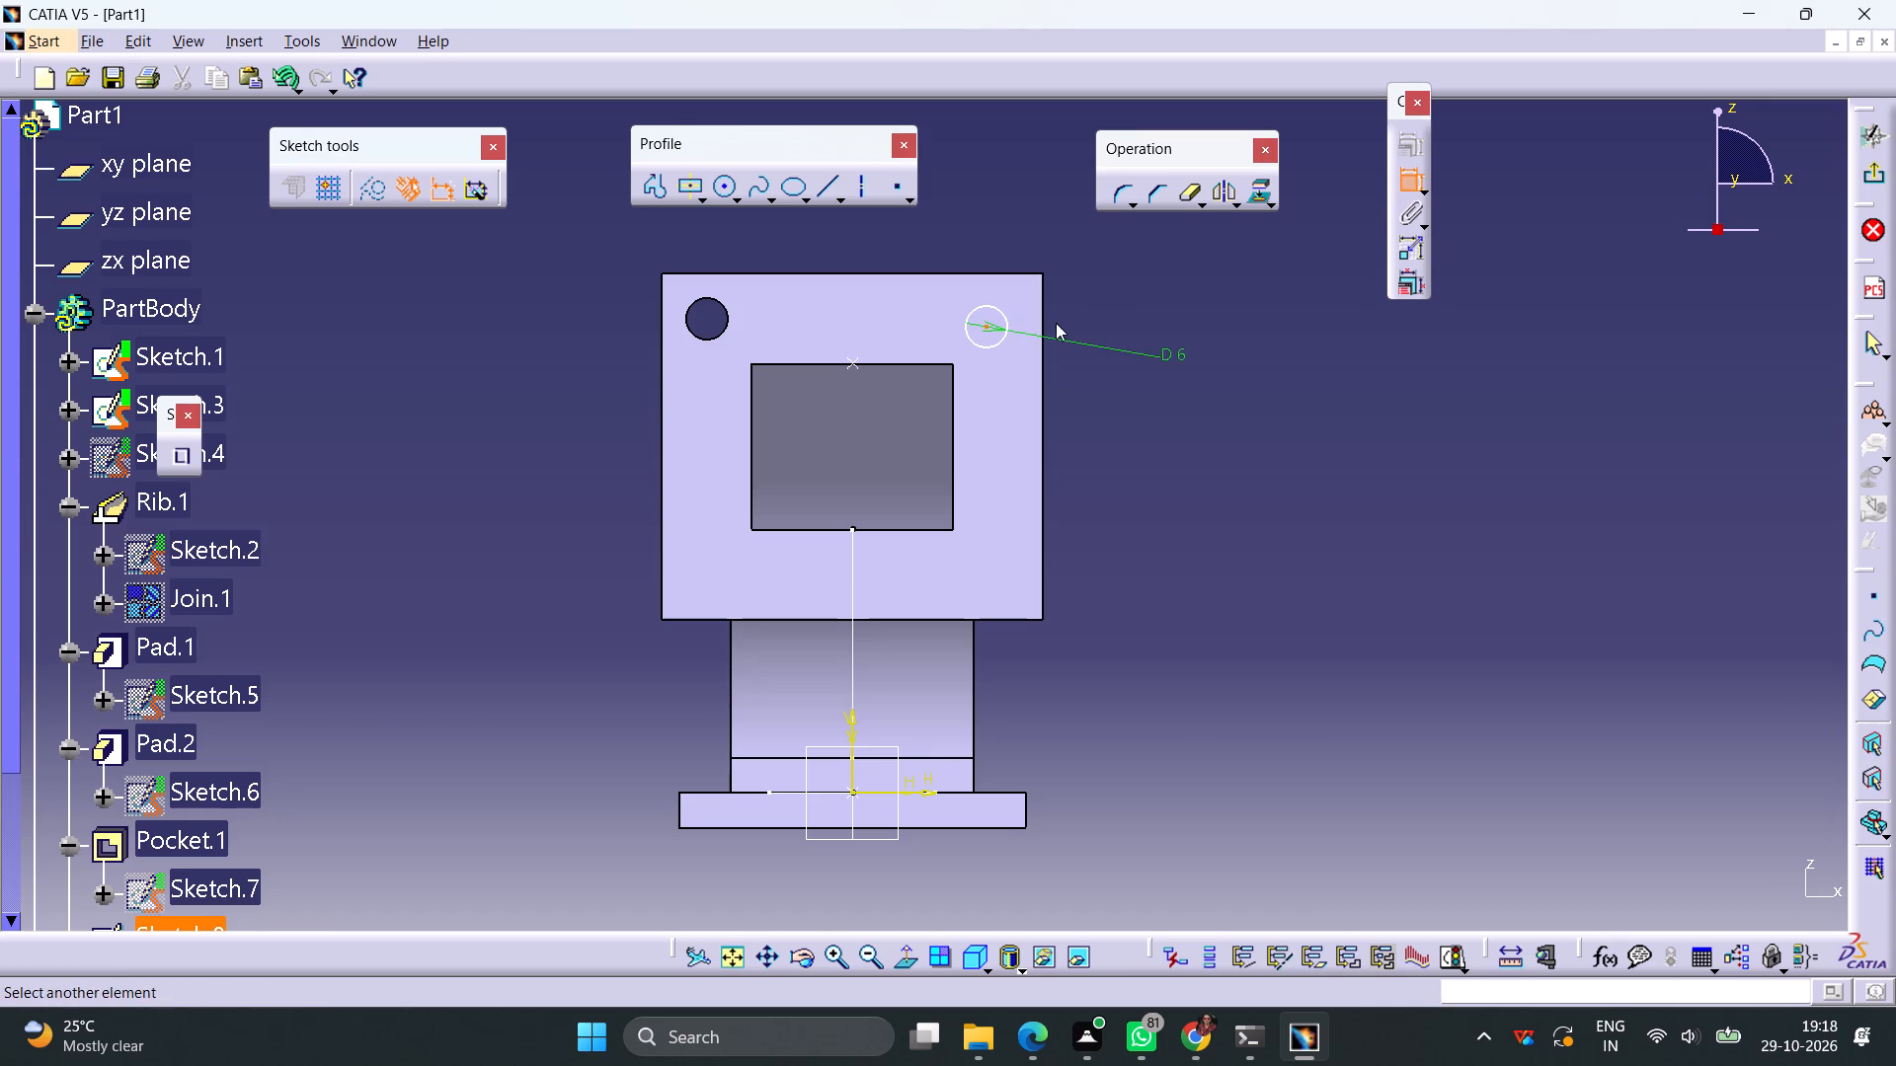
click(1045, 330)
click(1096, 314)
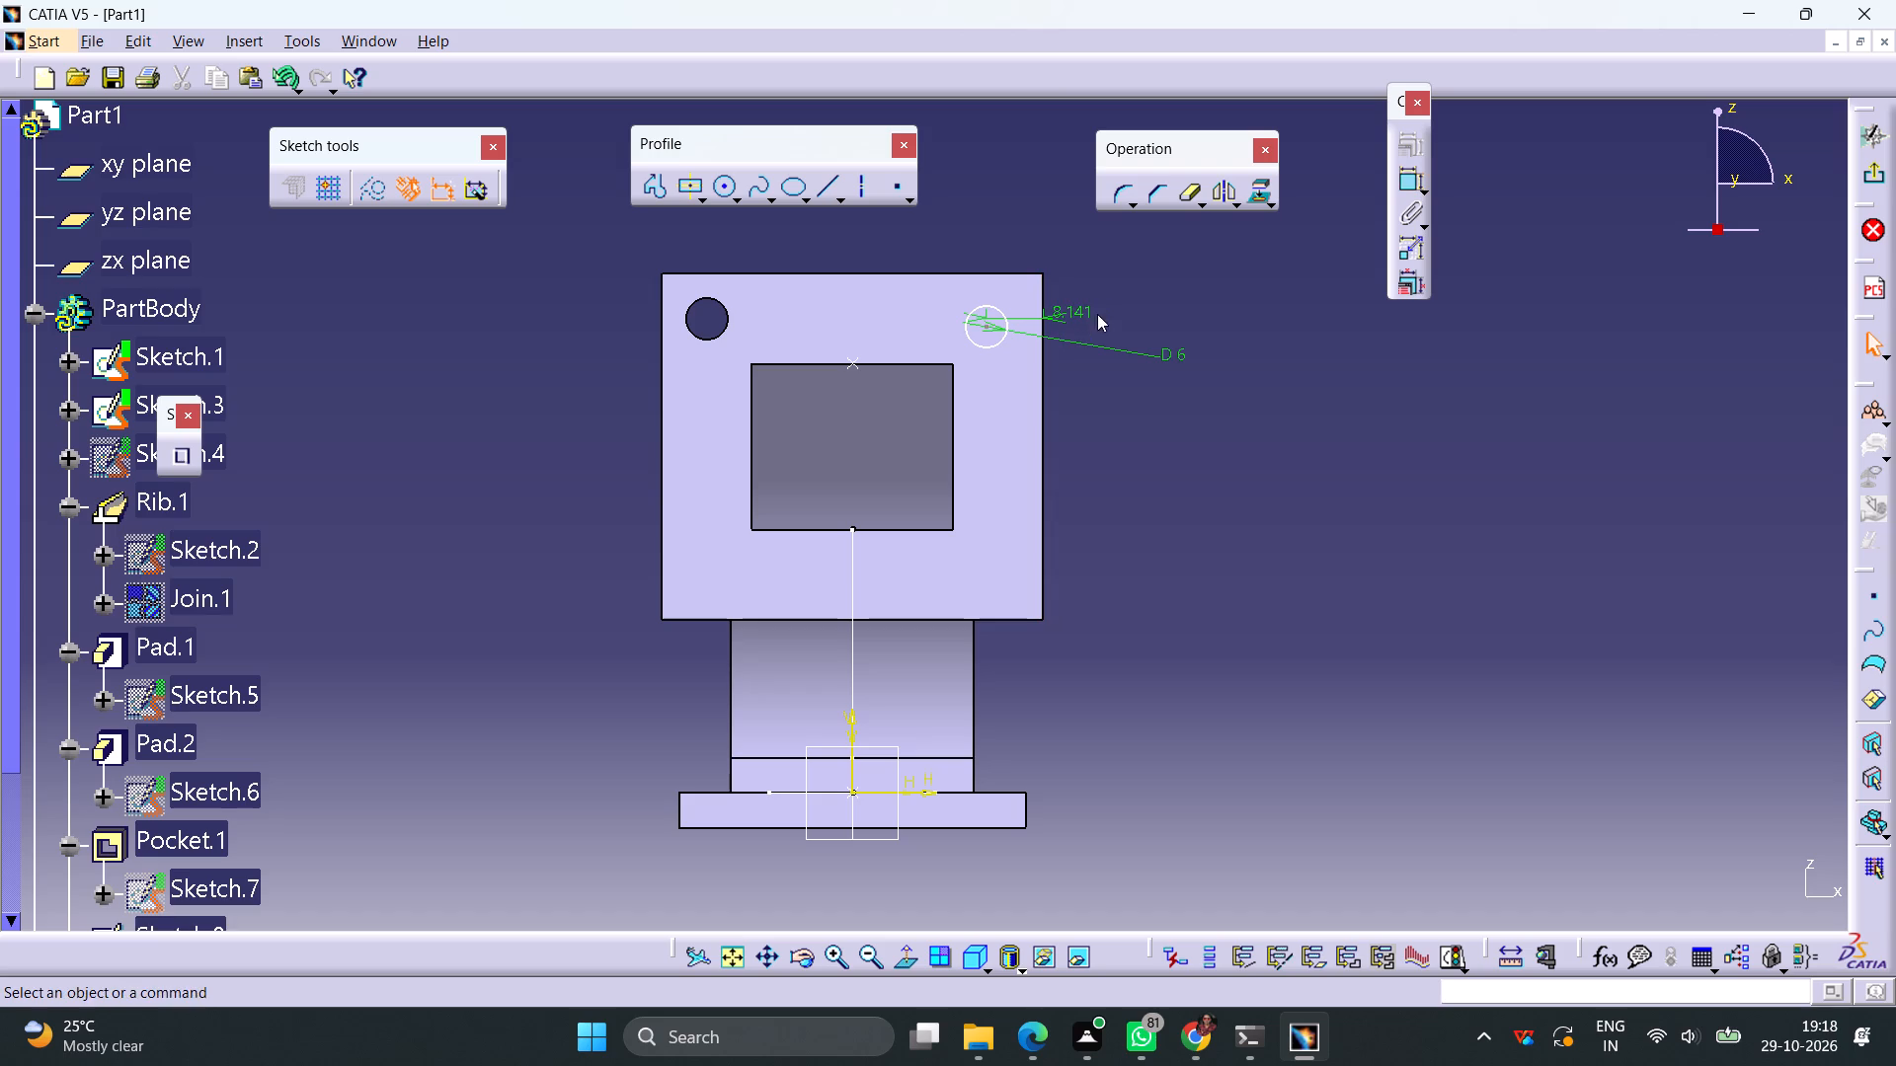
double_click(1076, 316)
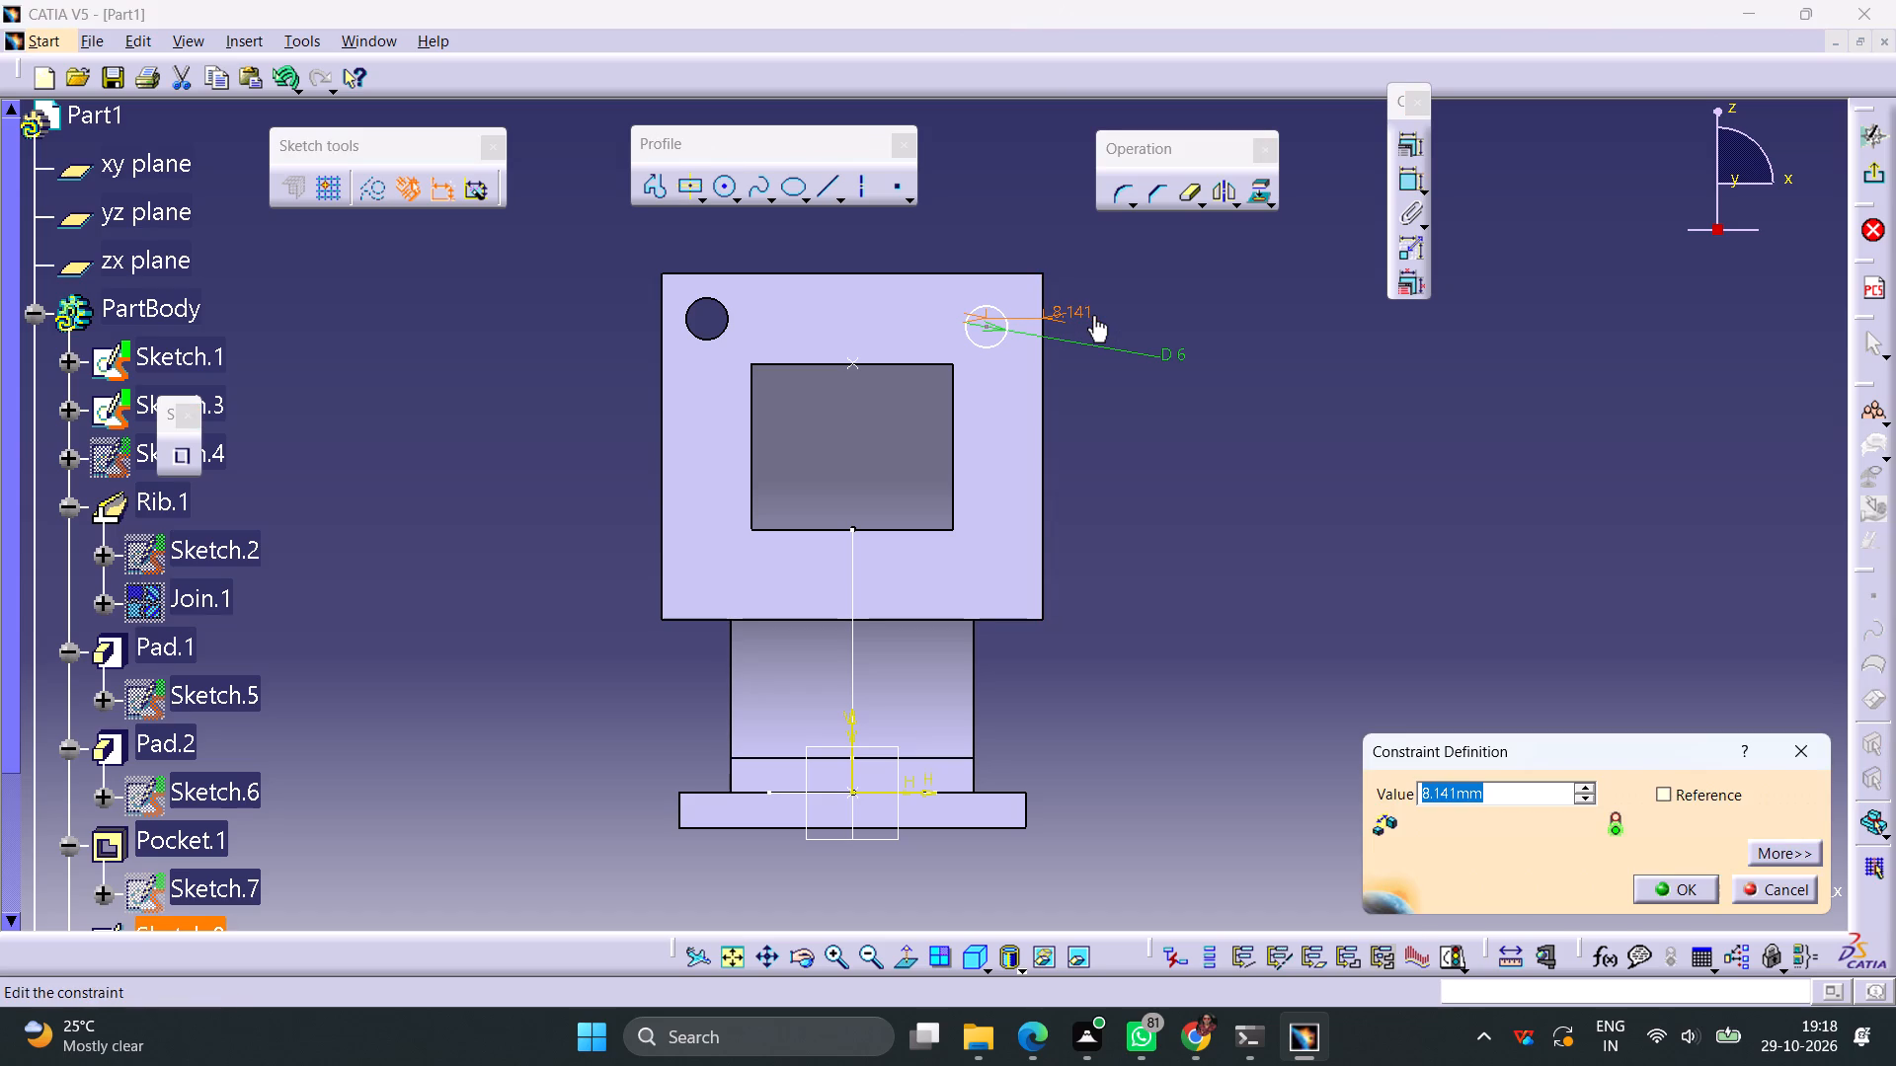
text(6.5)
key(Return)
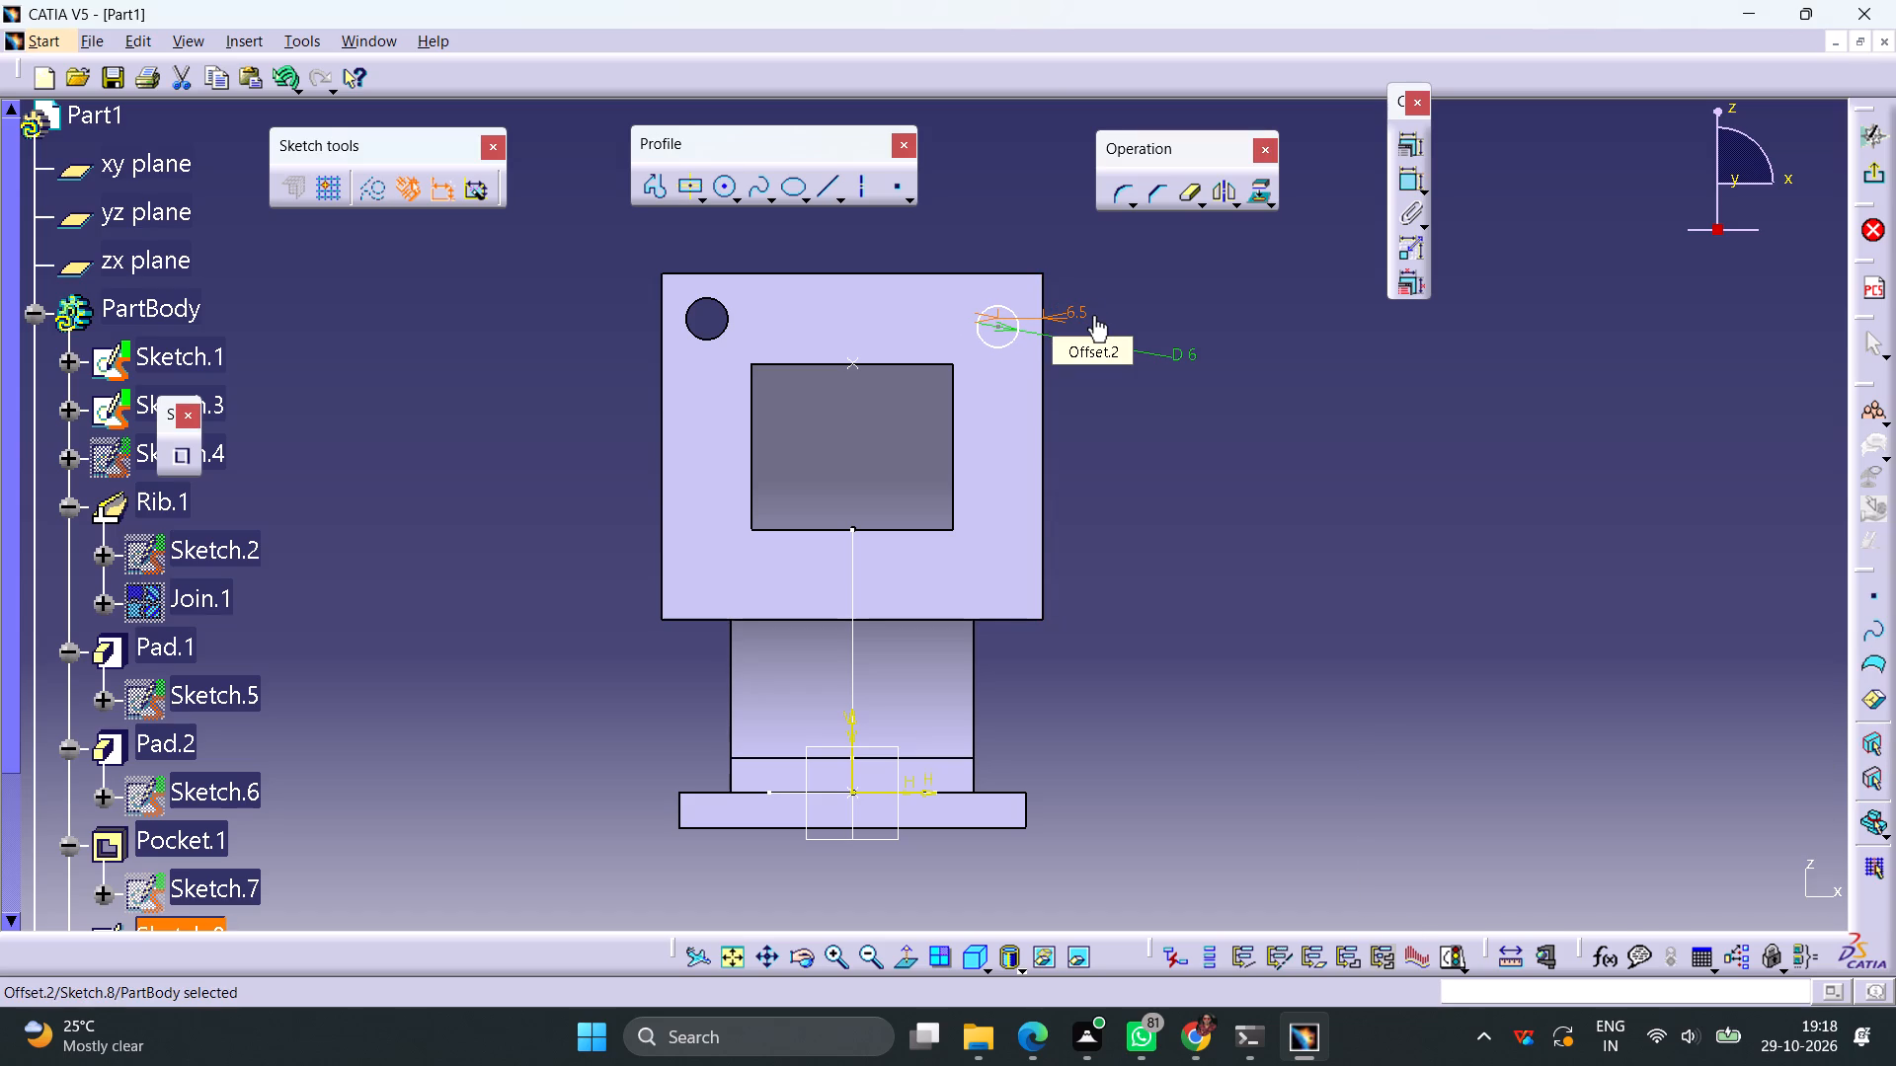
click(1239, 472)
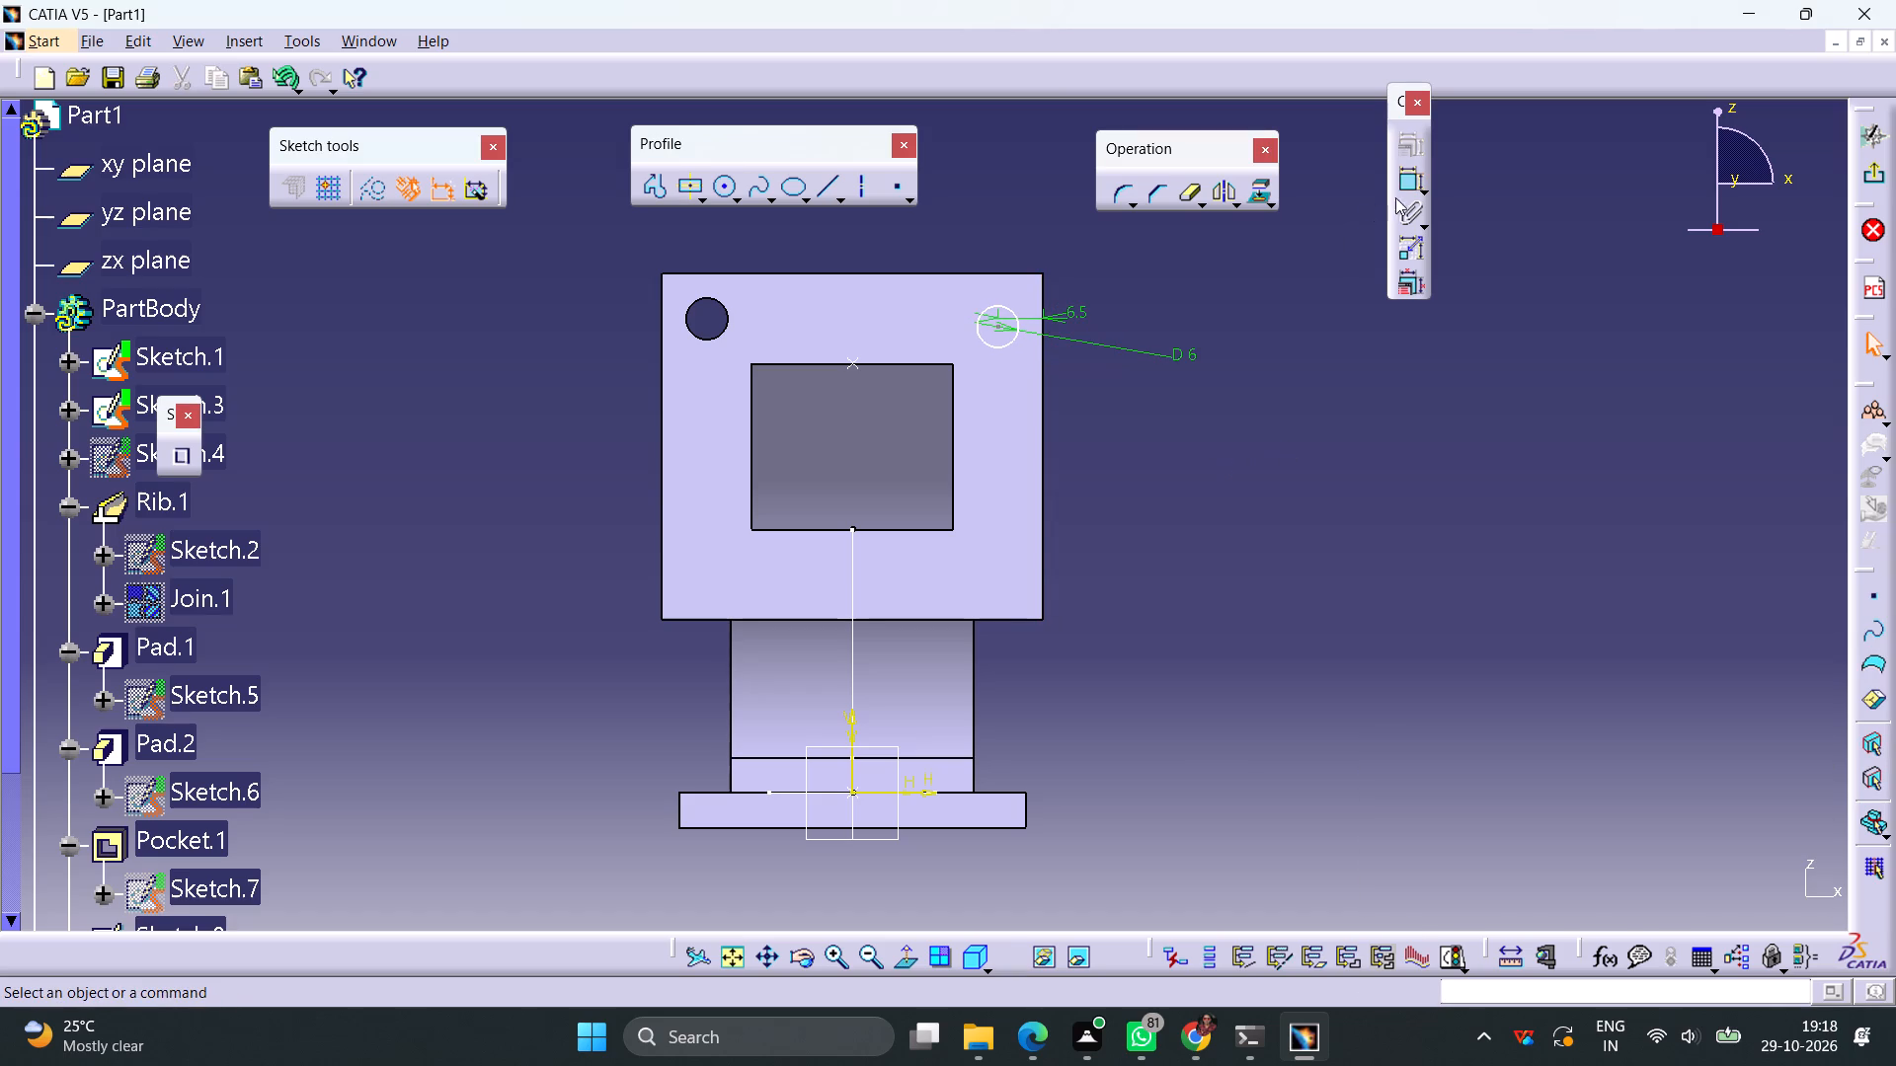
Dimension the upper-right circle's centre from the flange's top edge and set the distance to 6.5 mm.
click(1410, 180)
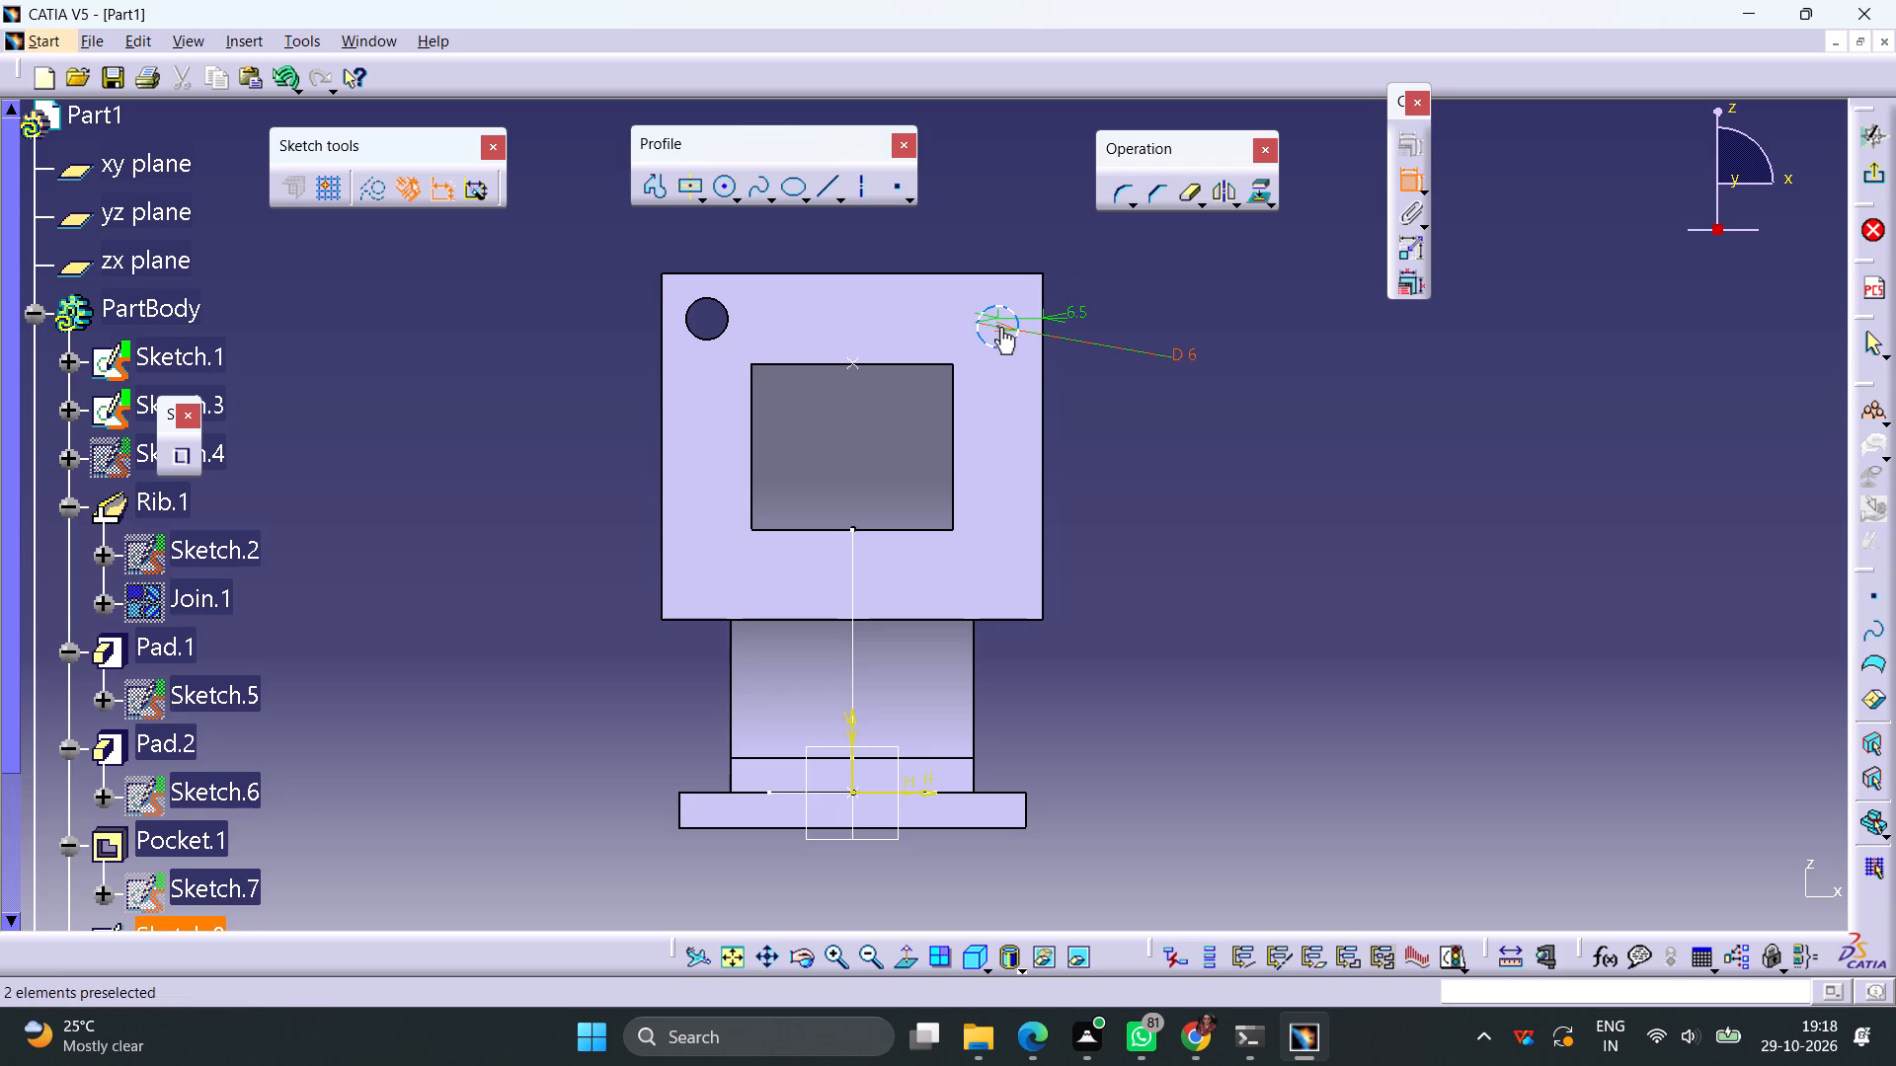
click(998, 327)
click(1009, 273)
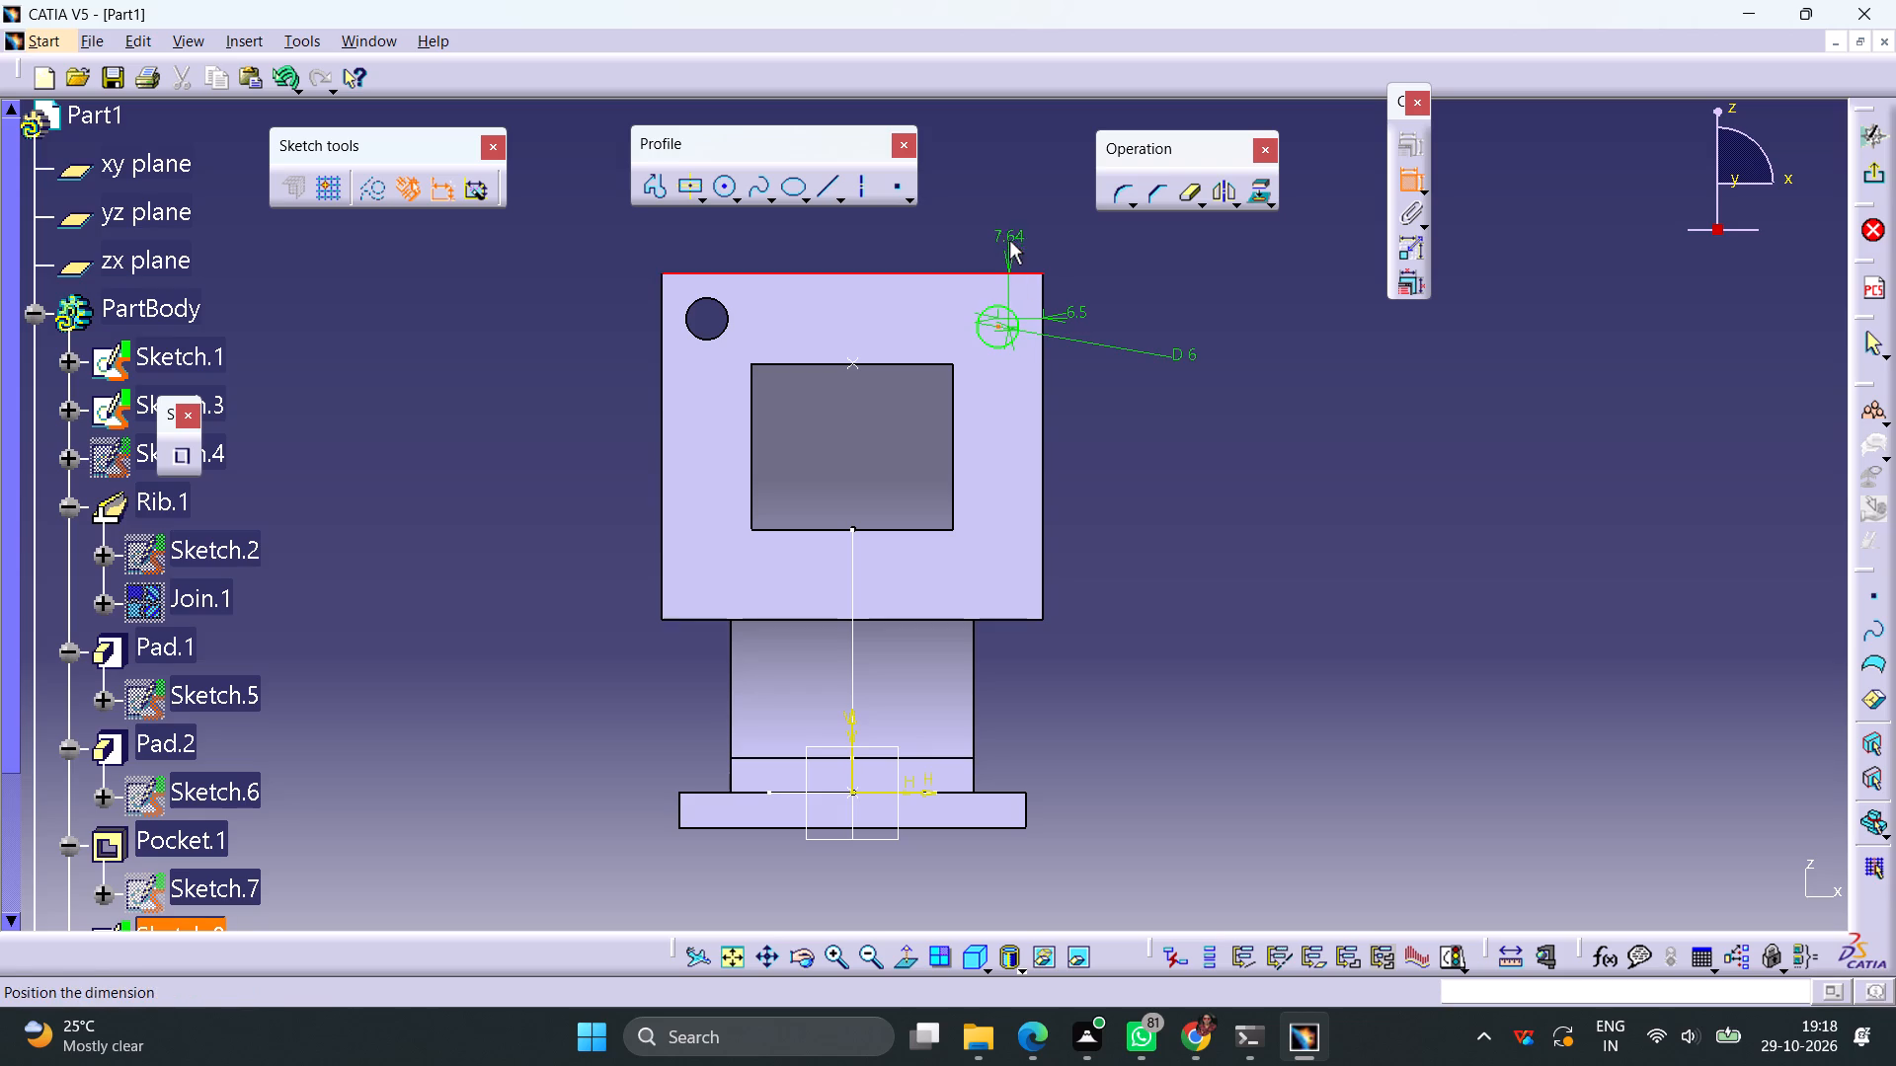
click(1009, 241)
double_click(1013, 234)
text(6.5)
key(Return)
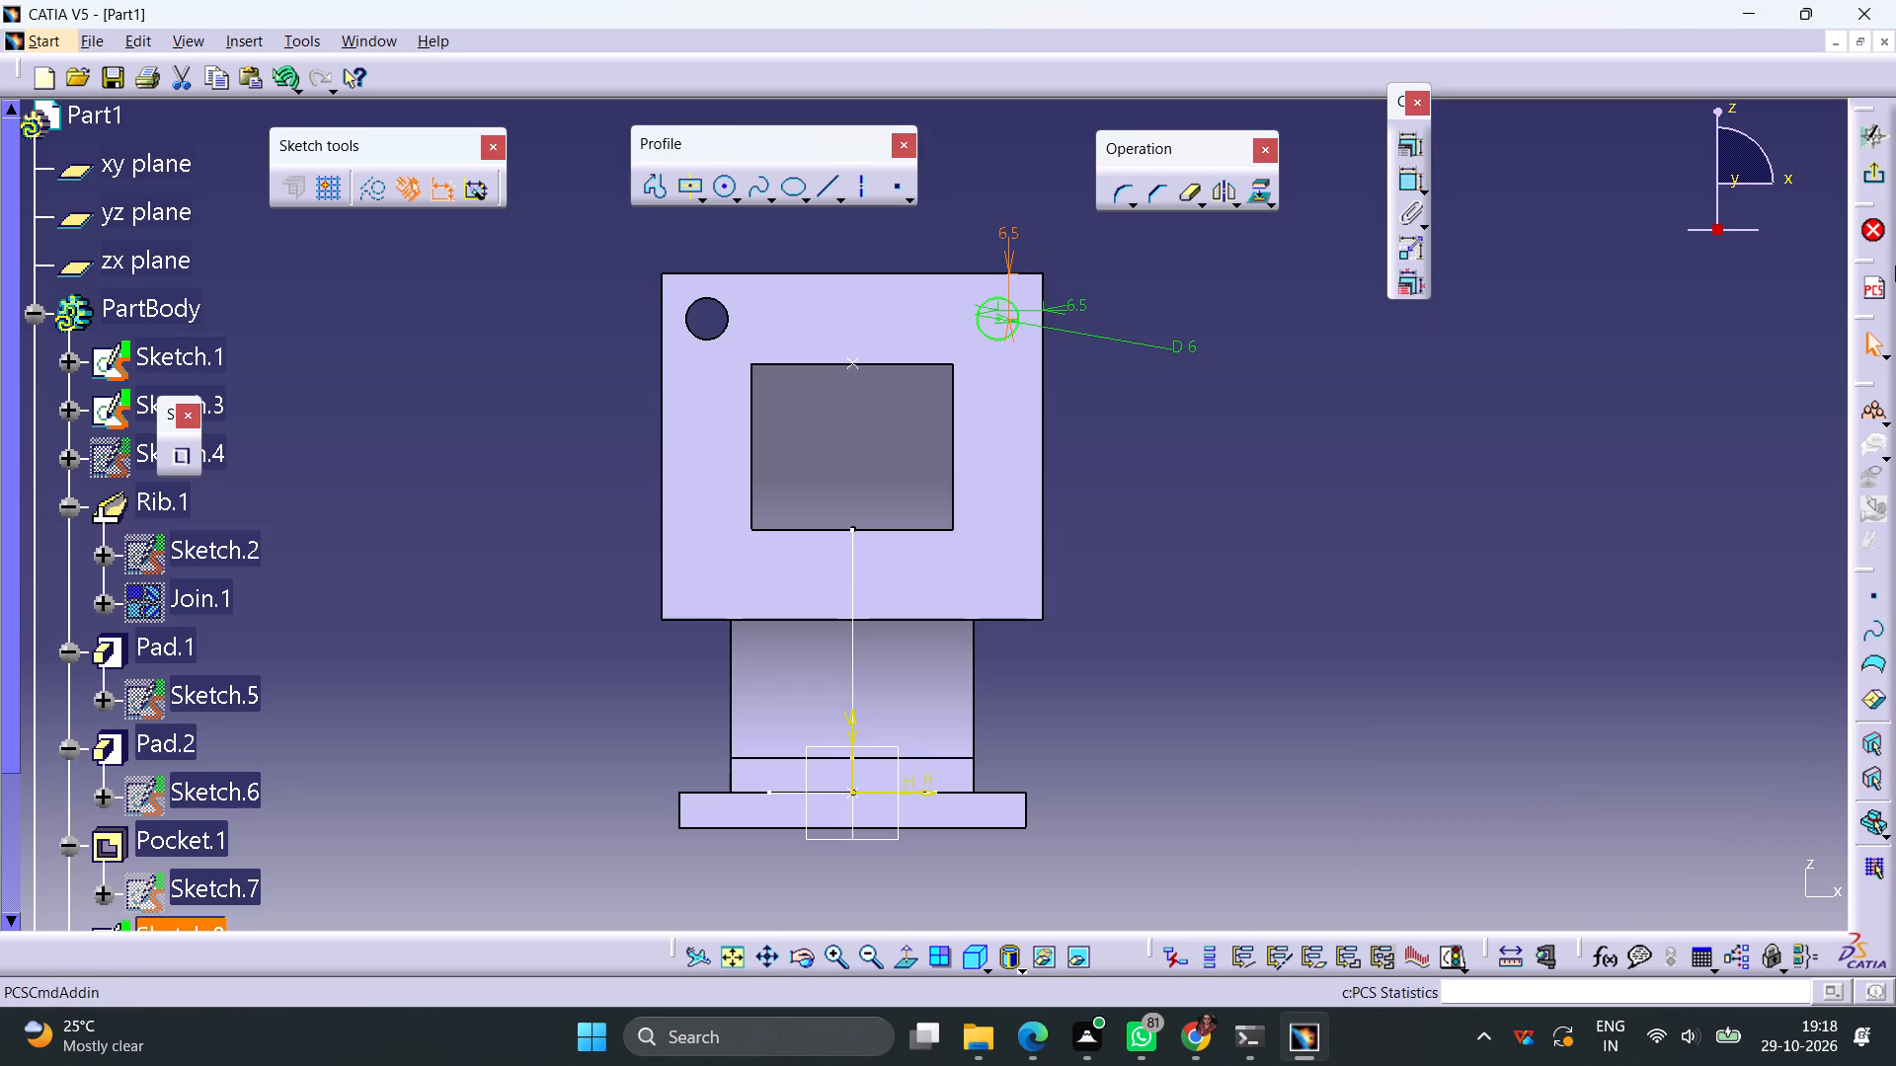
Exit the sketch and cut the upper-right circle into the flange as a 5 mm deep pocket.
click(1867, 168)
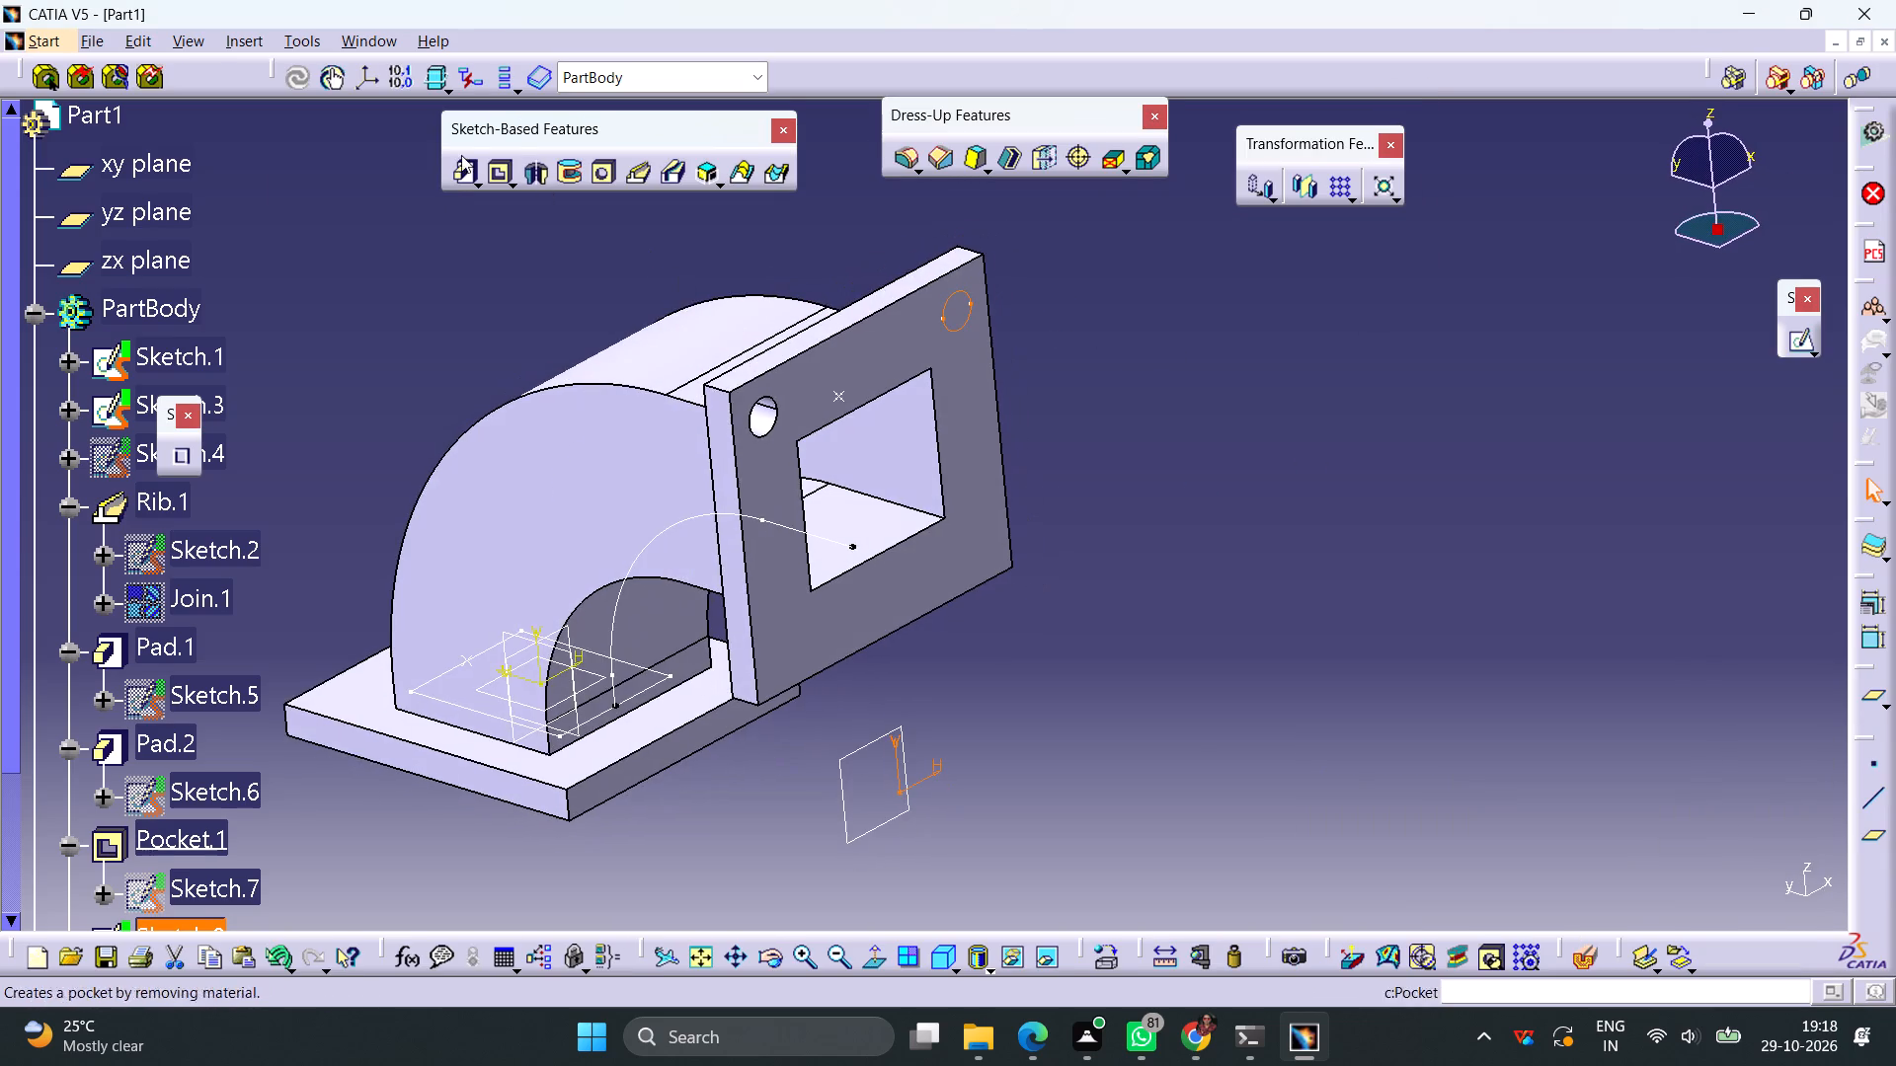
click(496, 176)
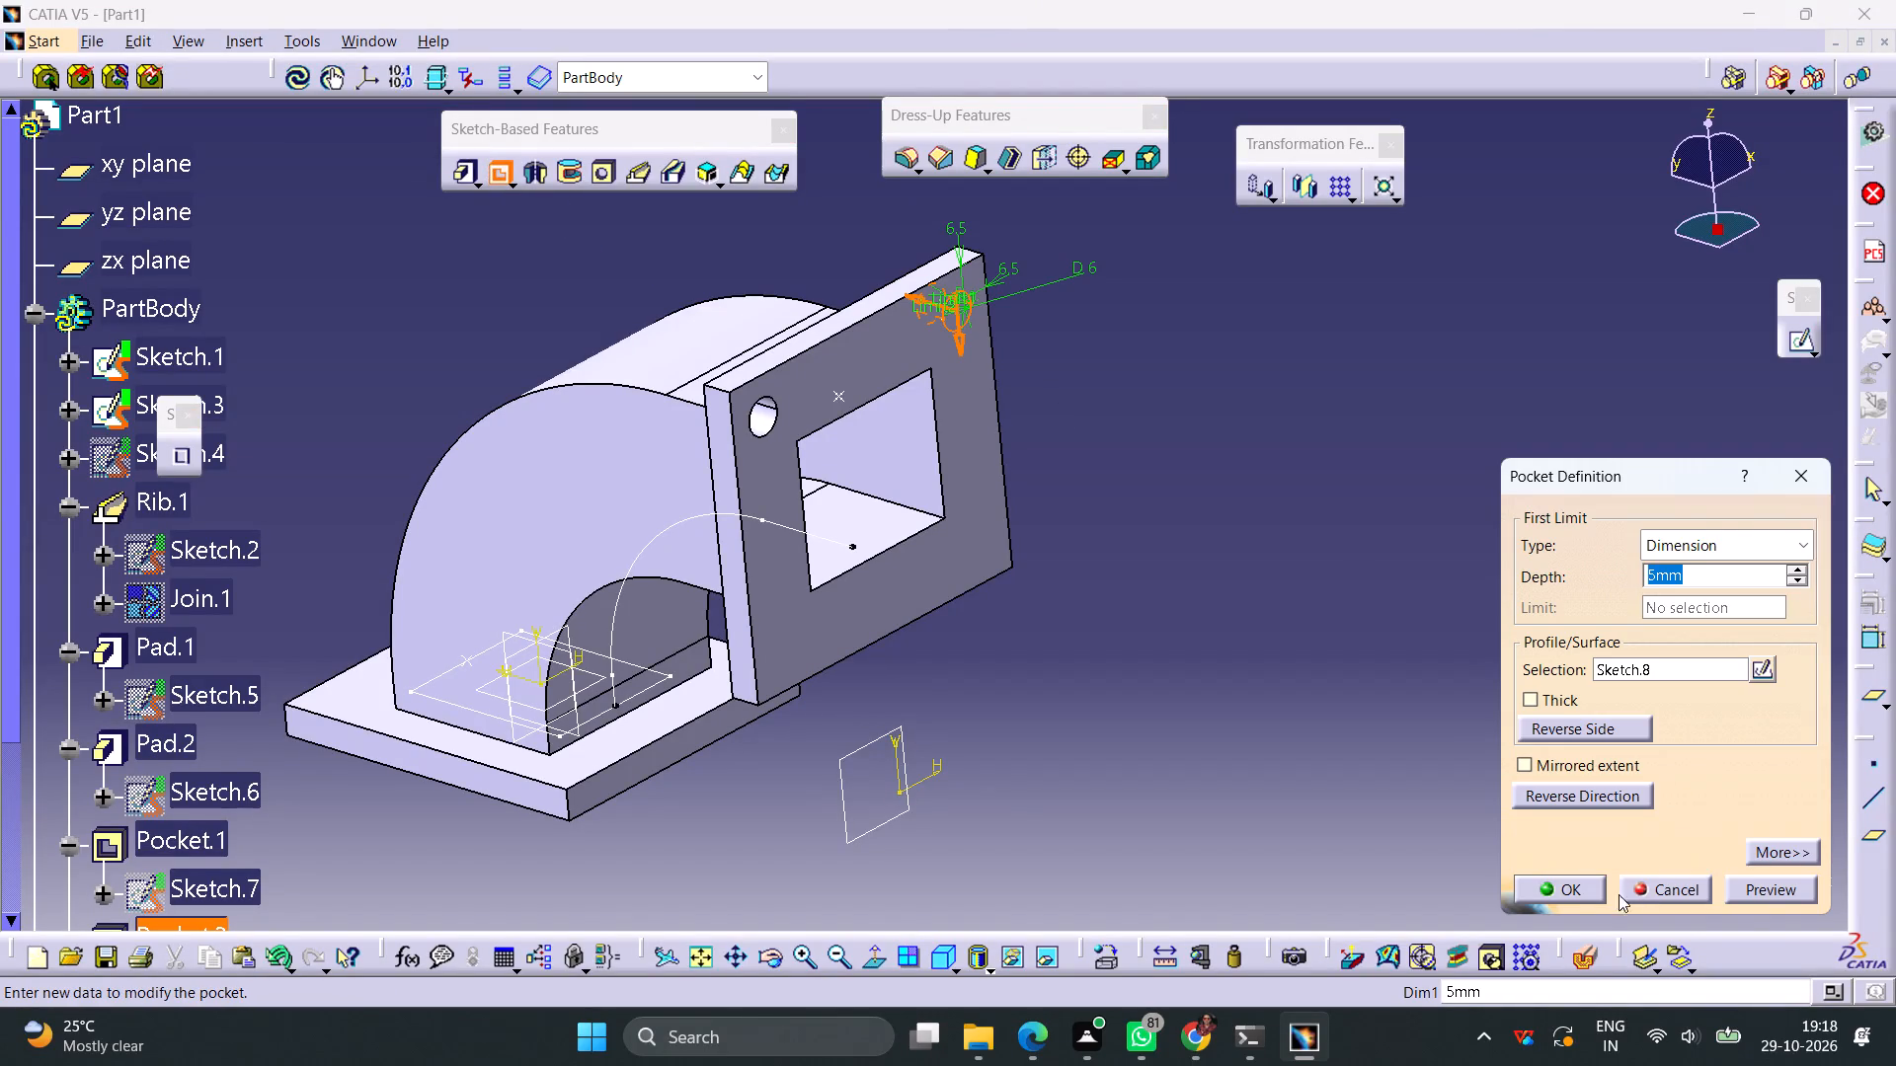
click(1570, 888)
click(1252, 555)
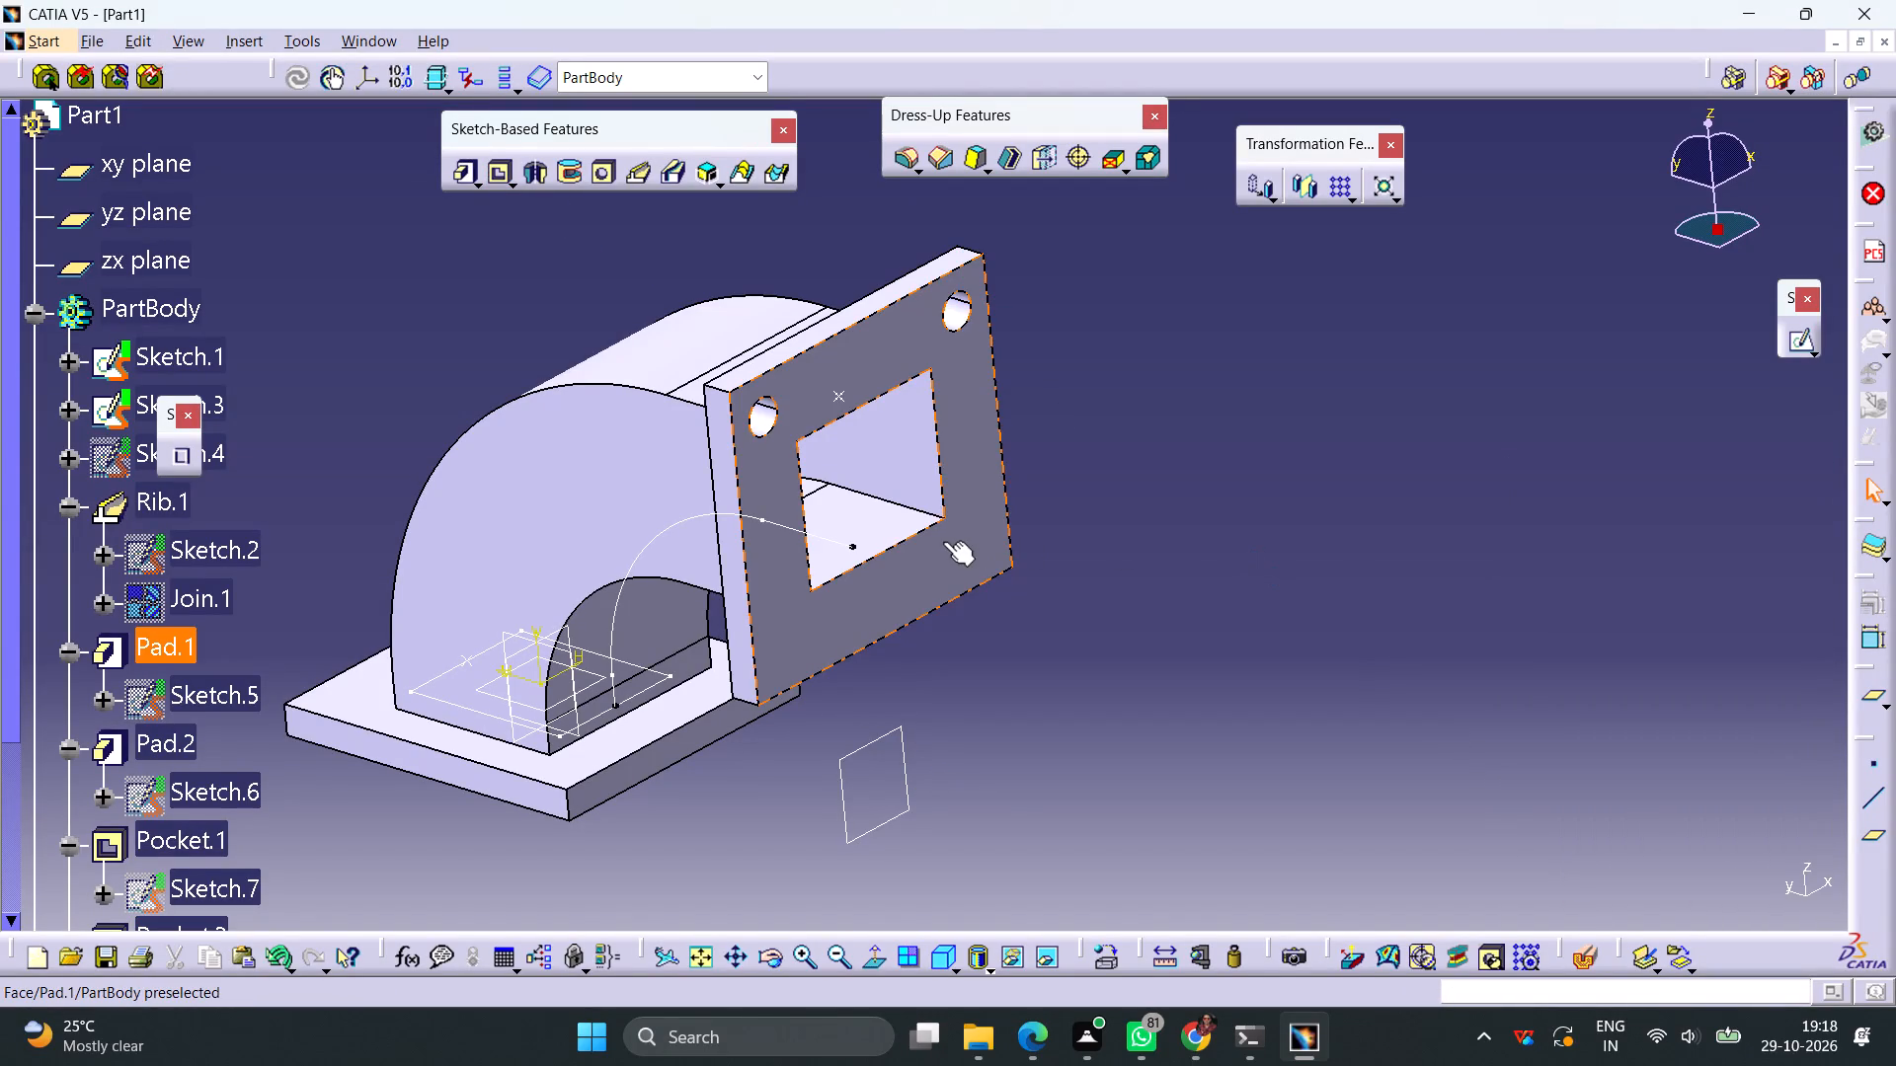
Start a sketch on the same flange face and draw a circle about 5.5 mm in diameter near its lower-left corner.
click(945, 541)
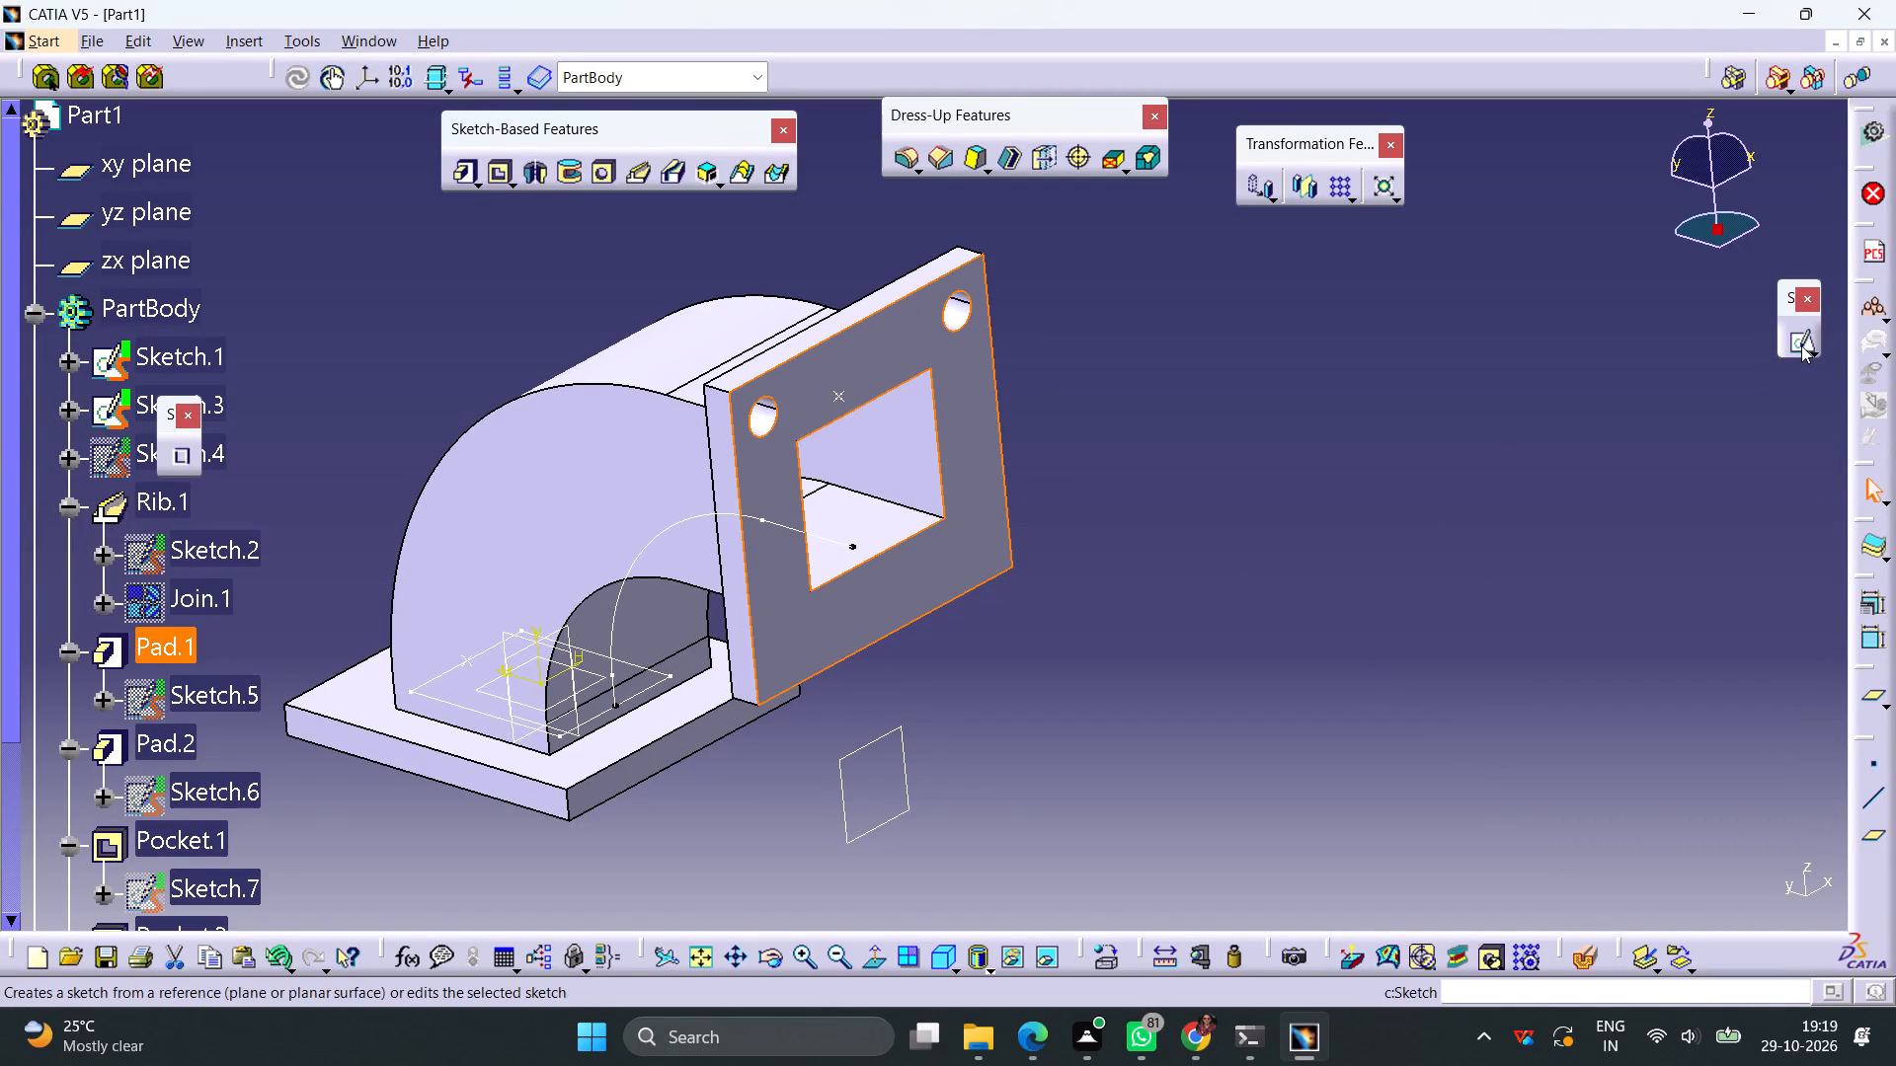
click(1801, 345)
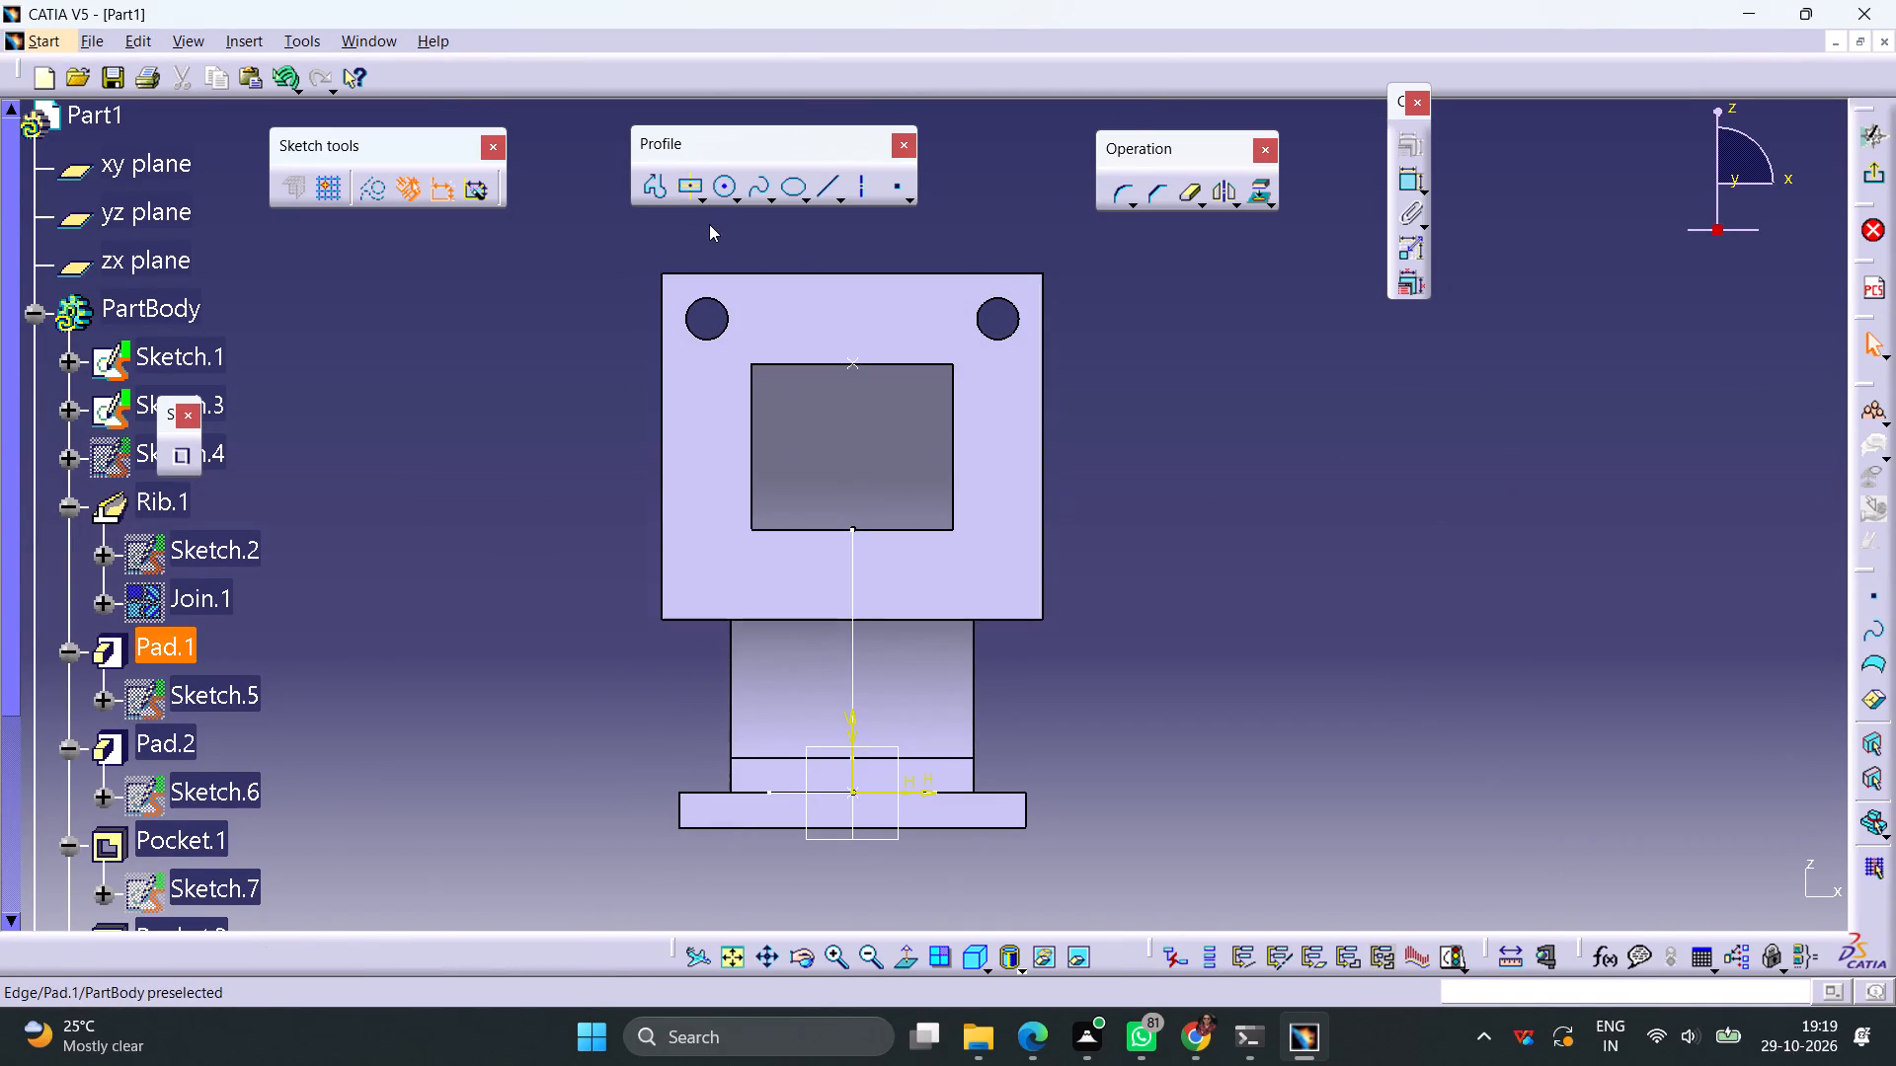
click(720, 189)
click(711, 567)
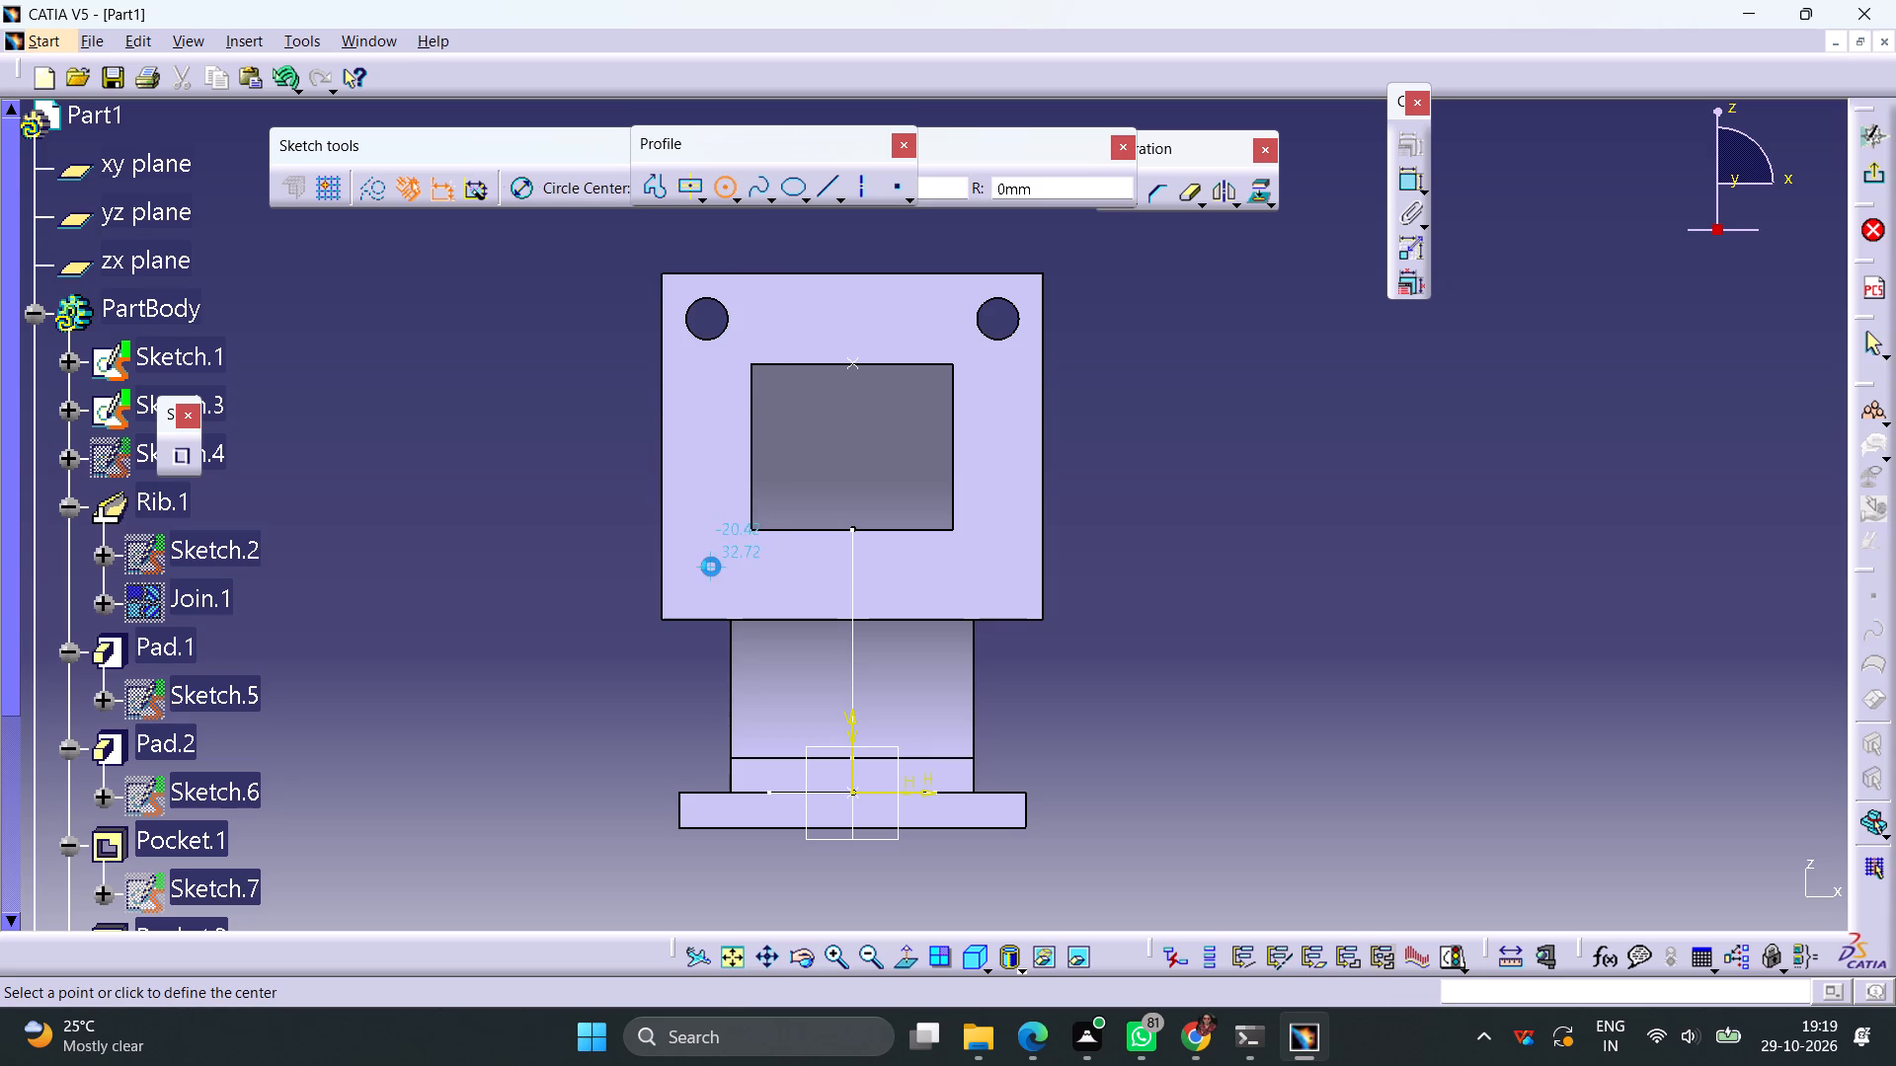
click(723, 550)
Dimension the lower-left circle's diameter and set it to 6 mm.
click(1402, 181)
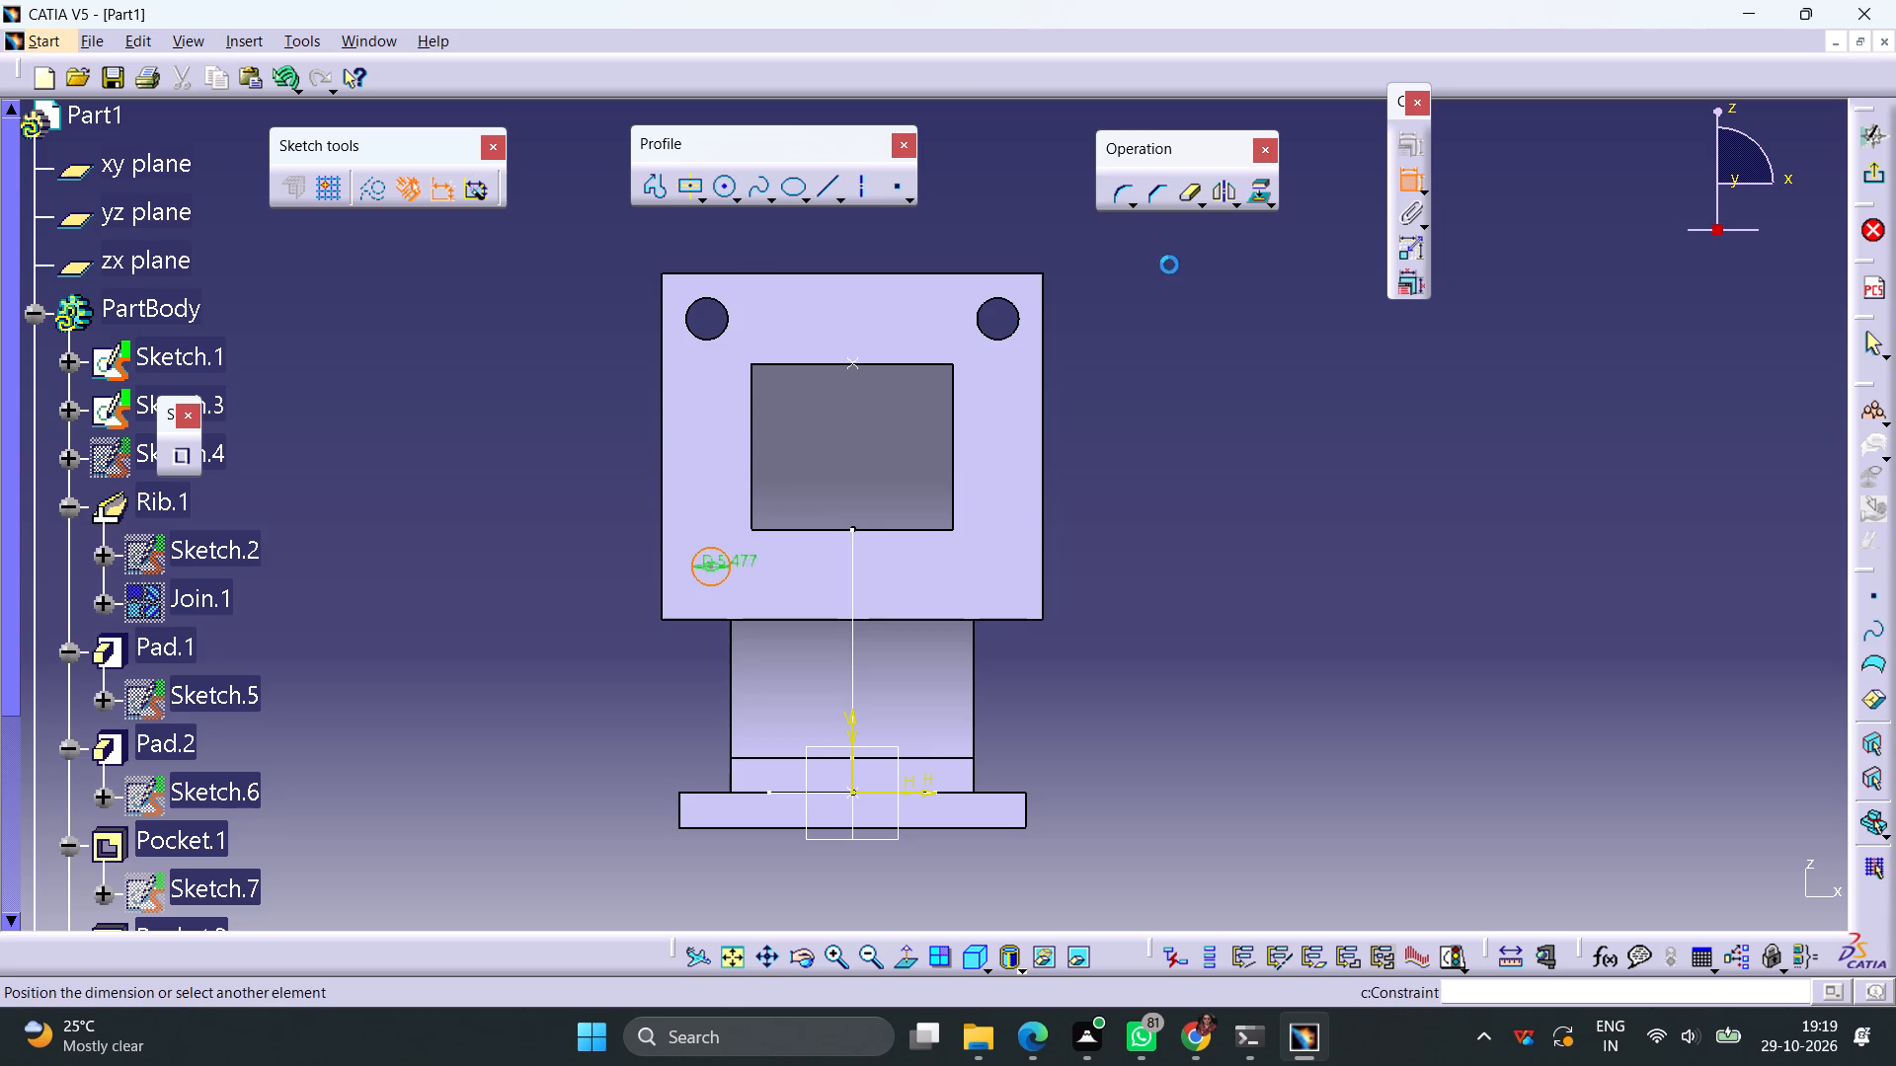
click(588, 531)
double_click(594, 519)
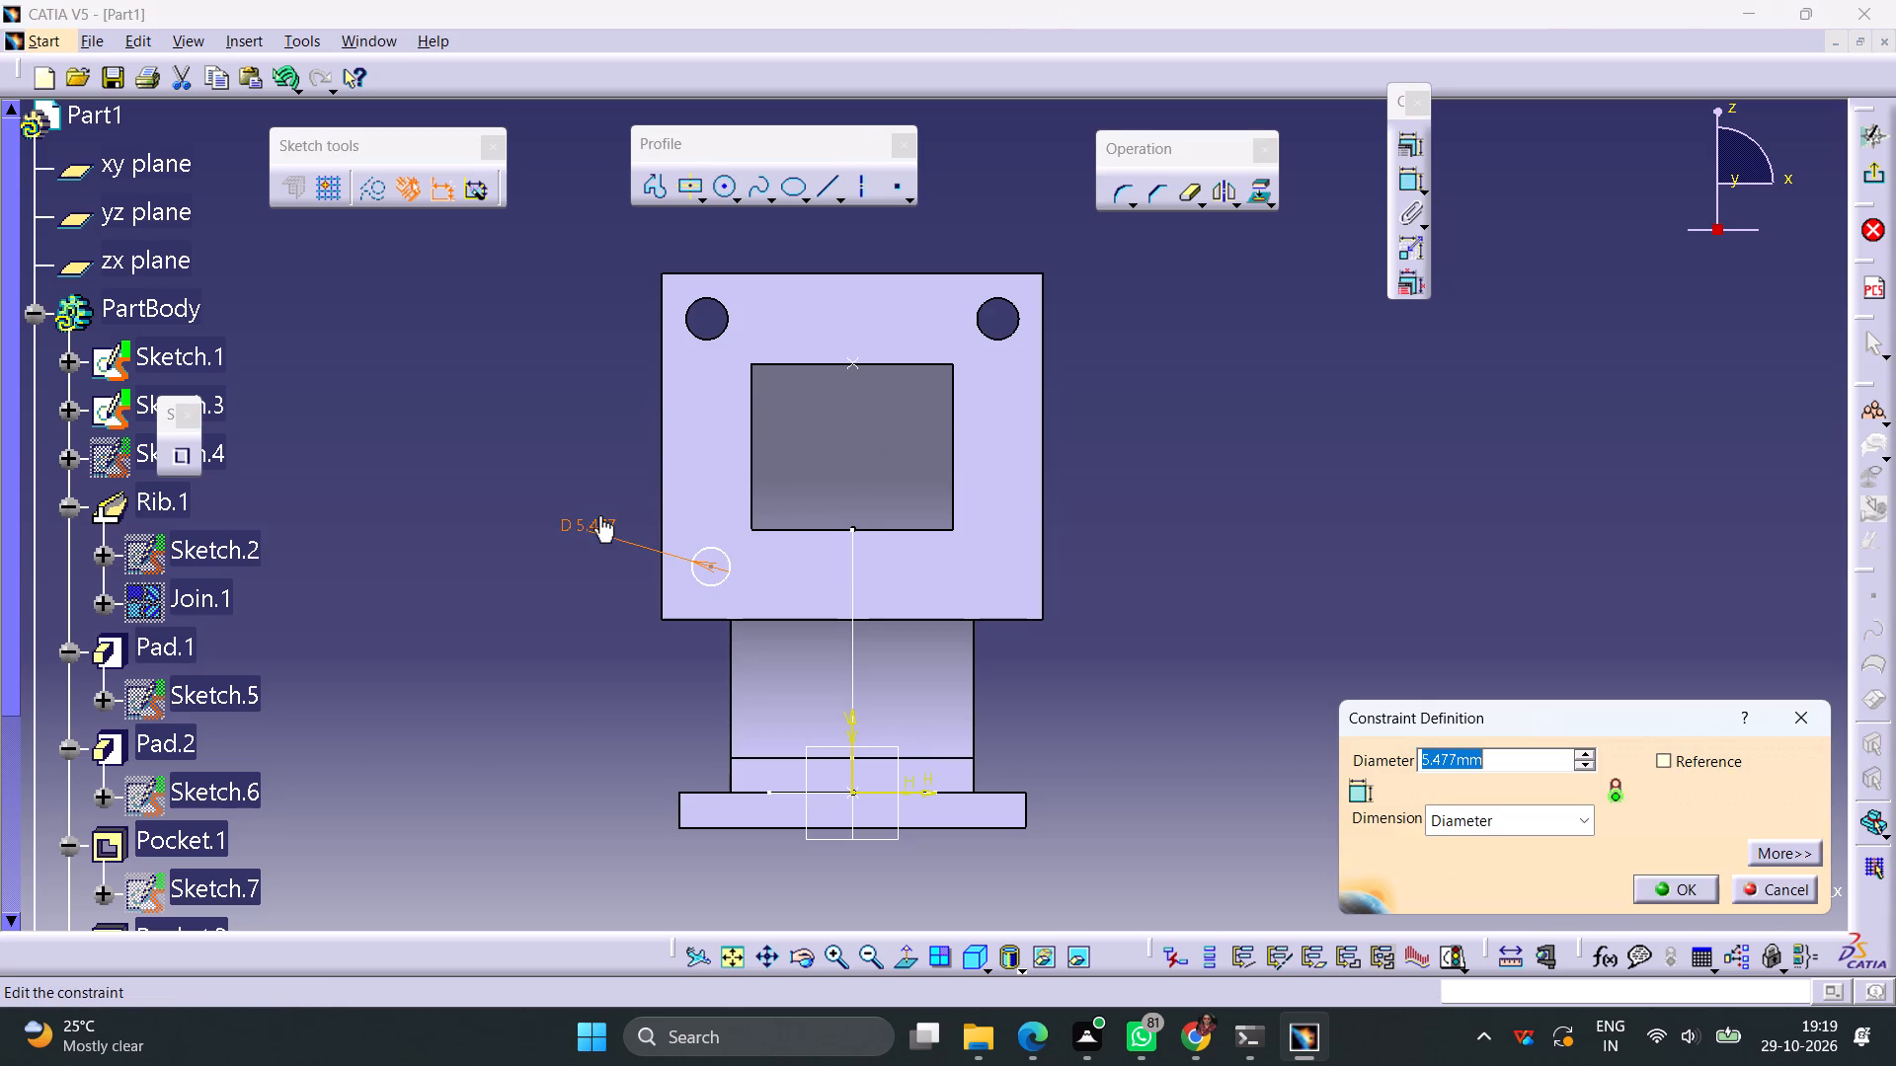
key(6)
key(Return)
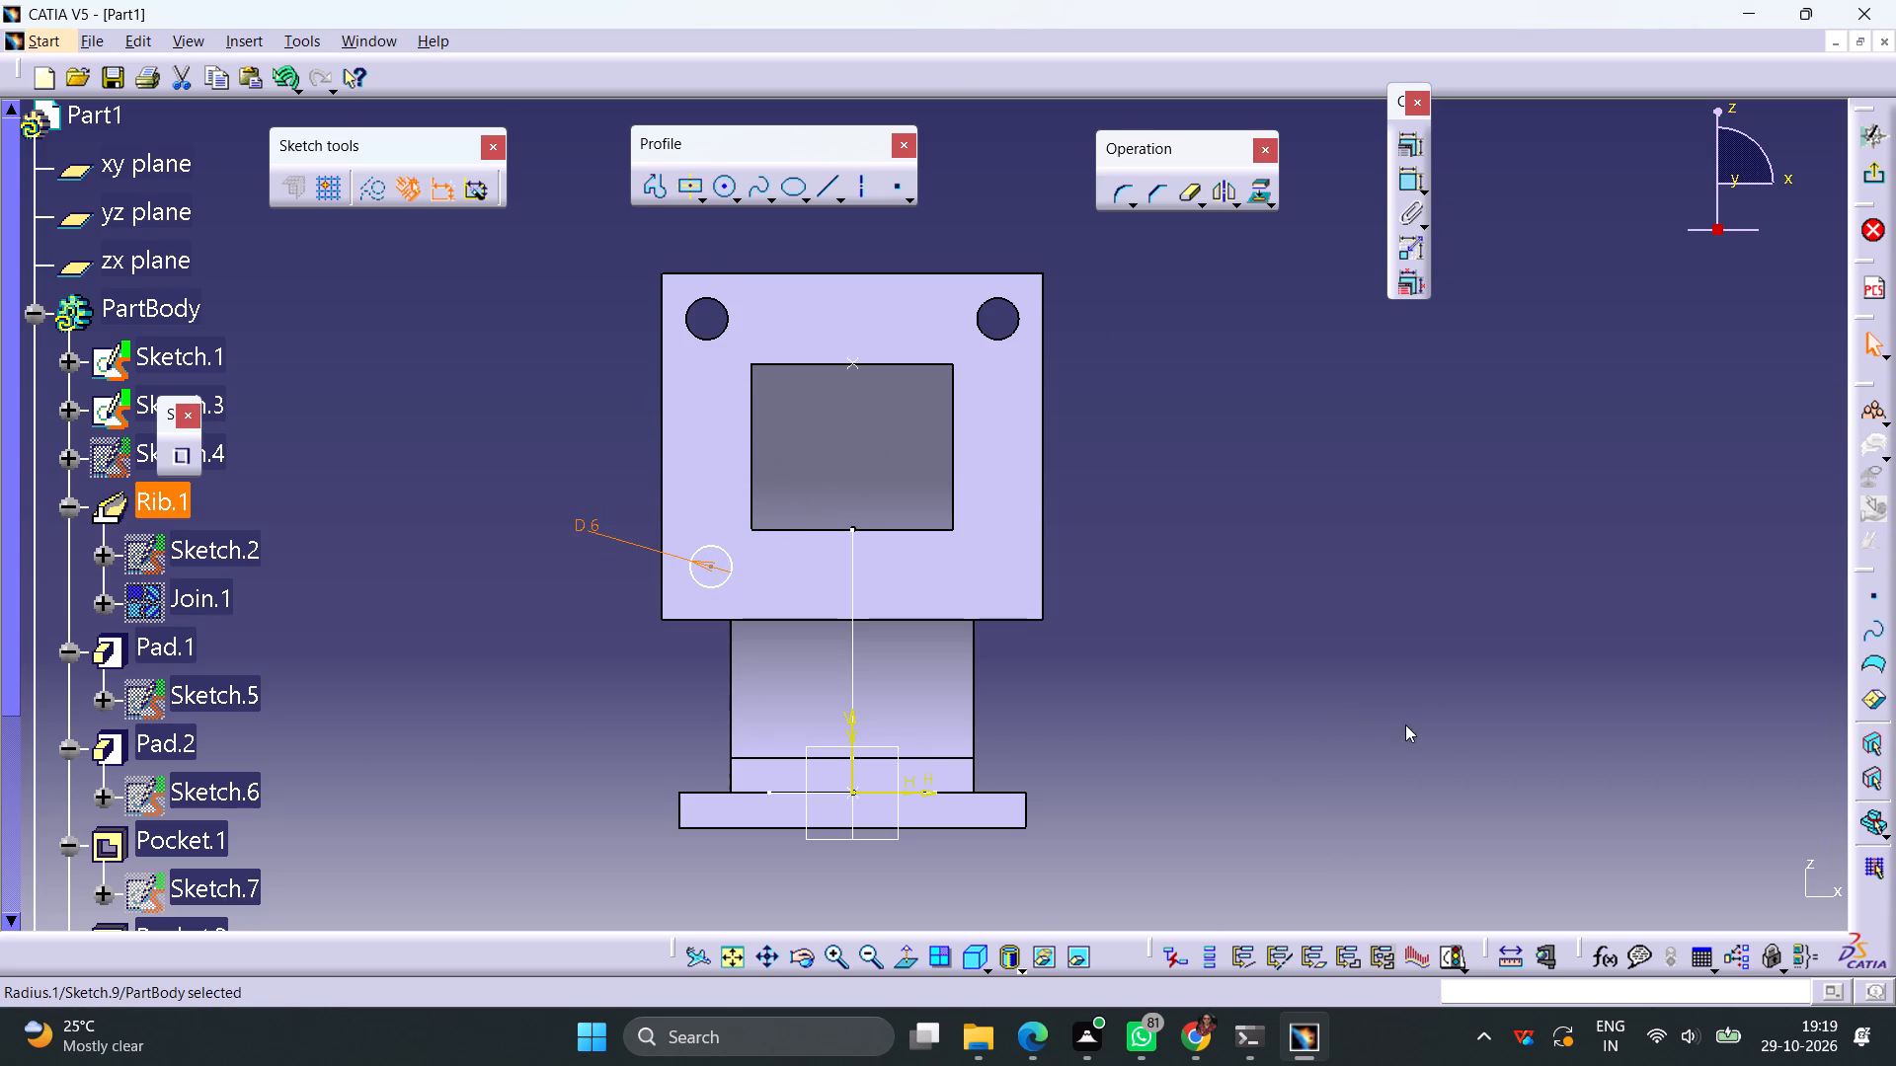
click(1405, 723)
Dimension the lower-left circle's centre from the flange's left edge and set the distance to 6.5 mm.
click(1413, 187)
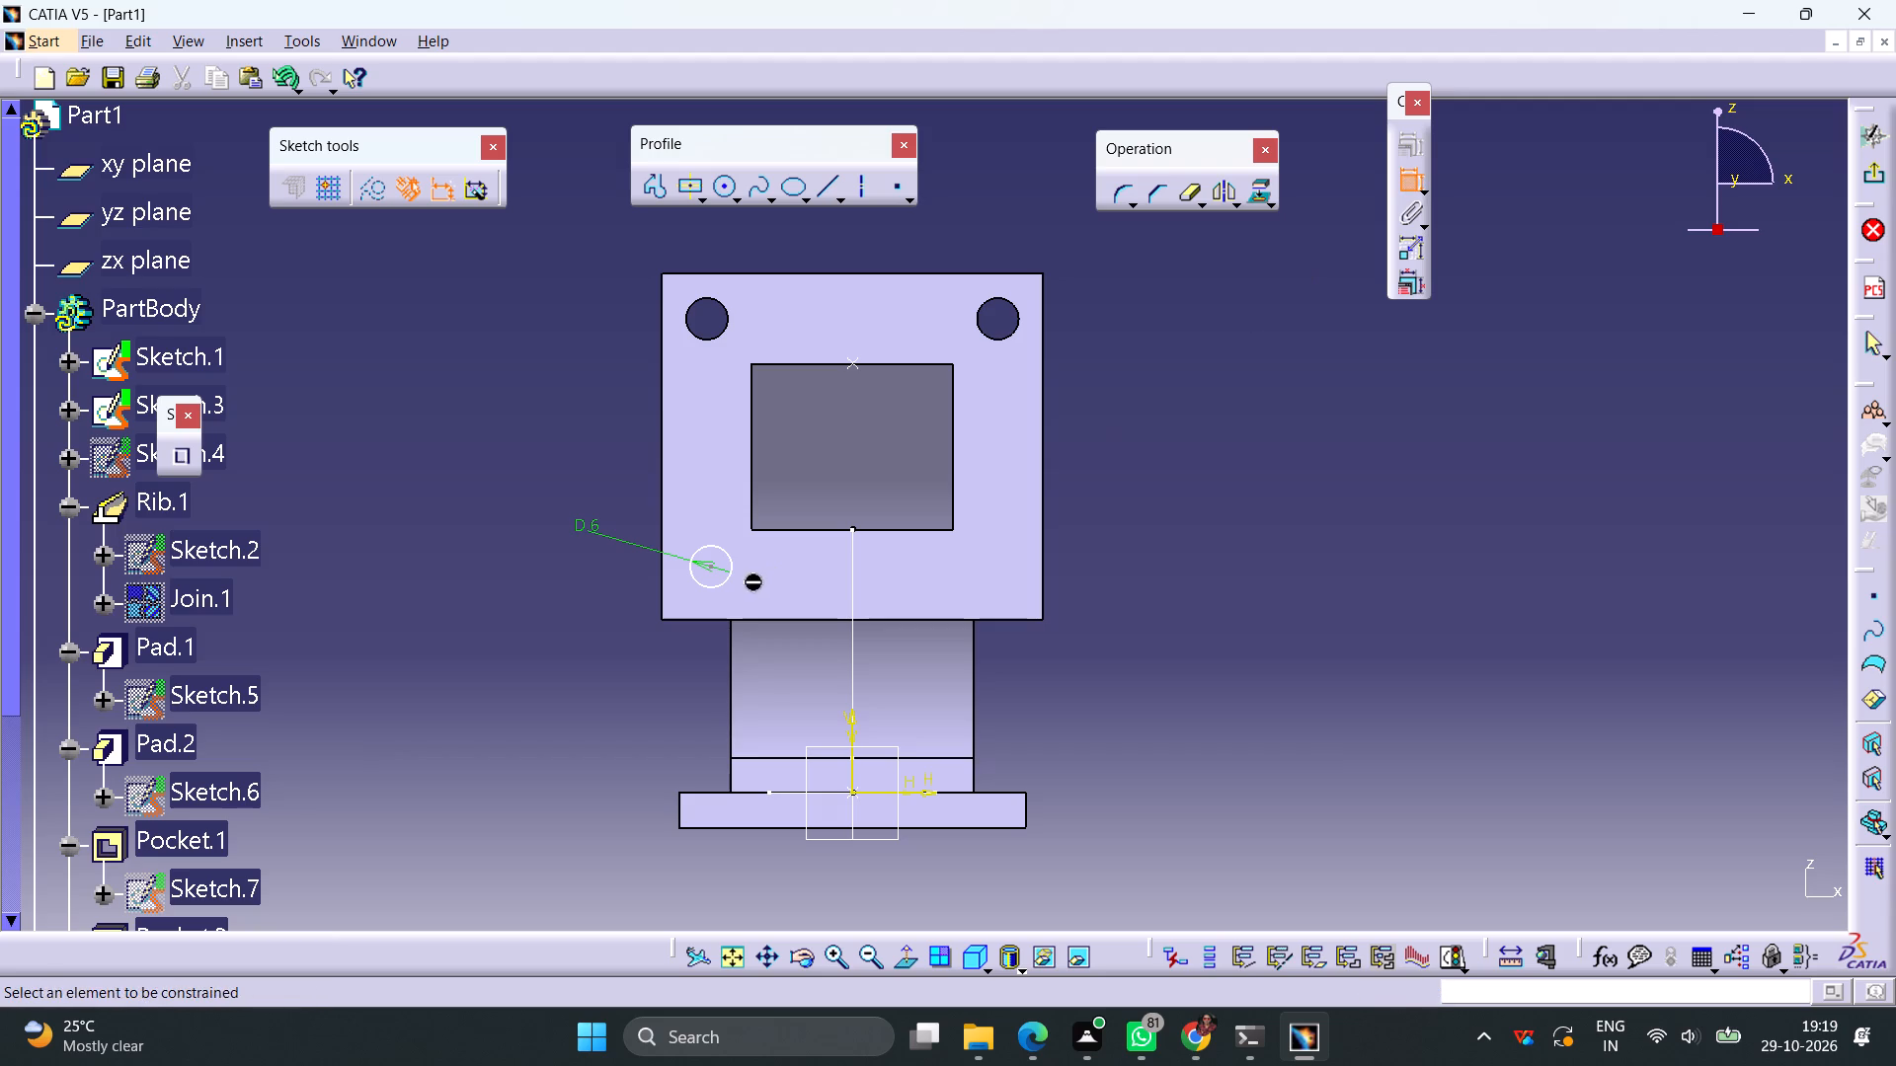
click(711, 571)
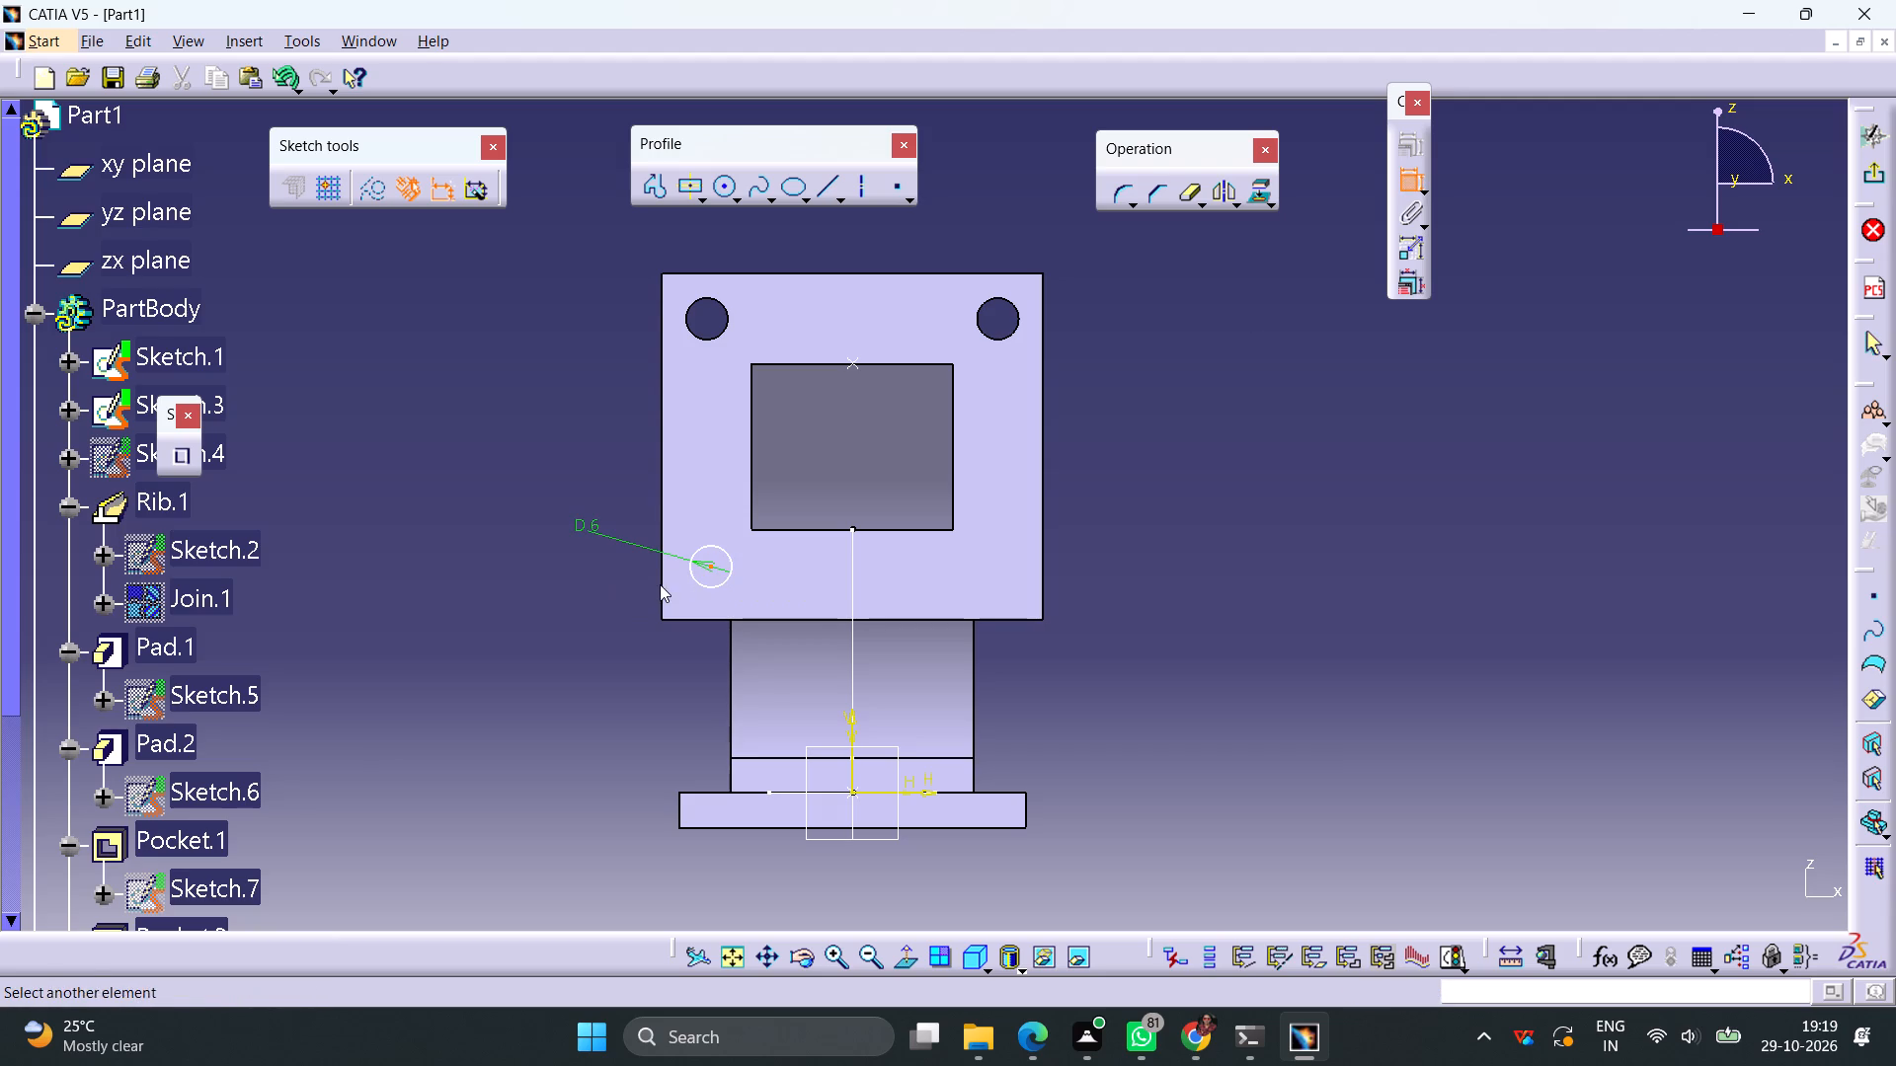
click(662, 583)
click(610, 581)
double_click(615, 573)
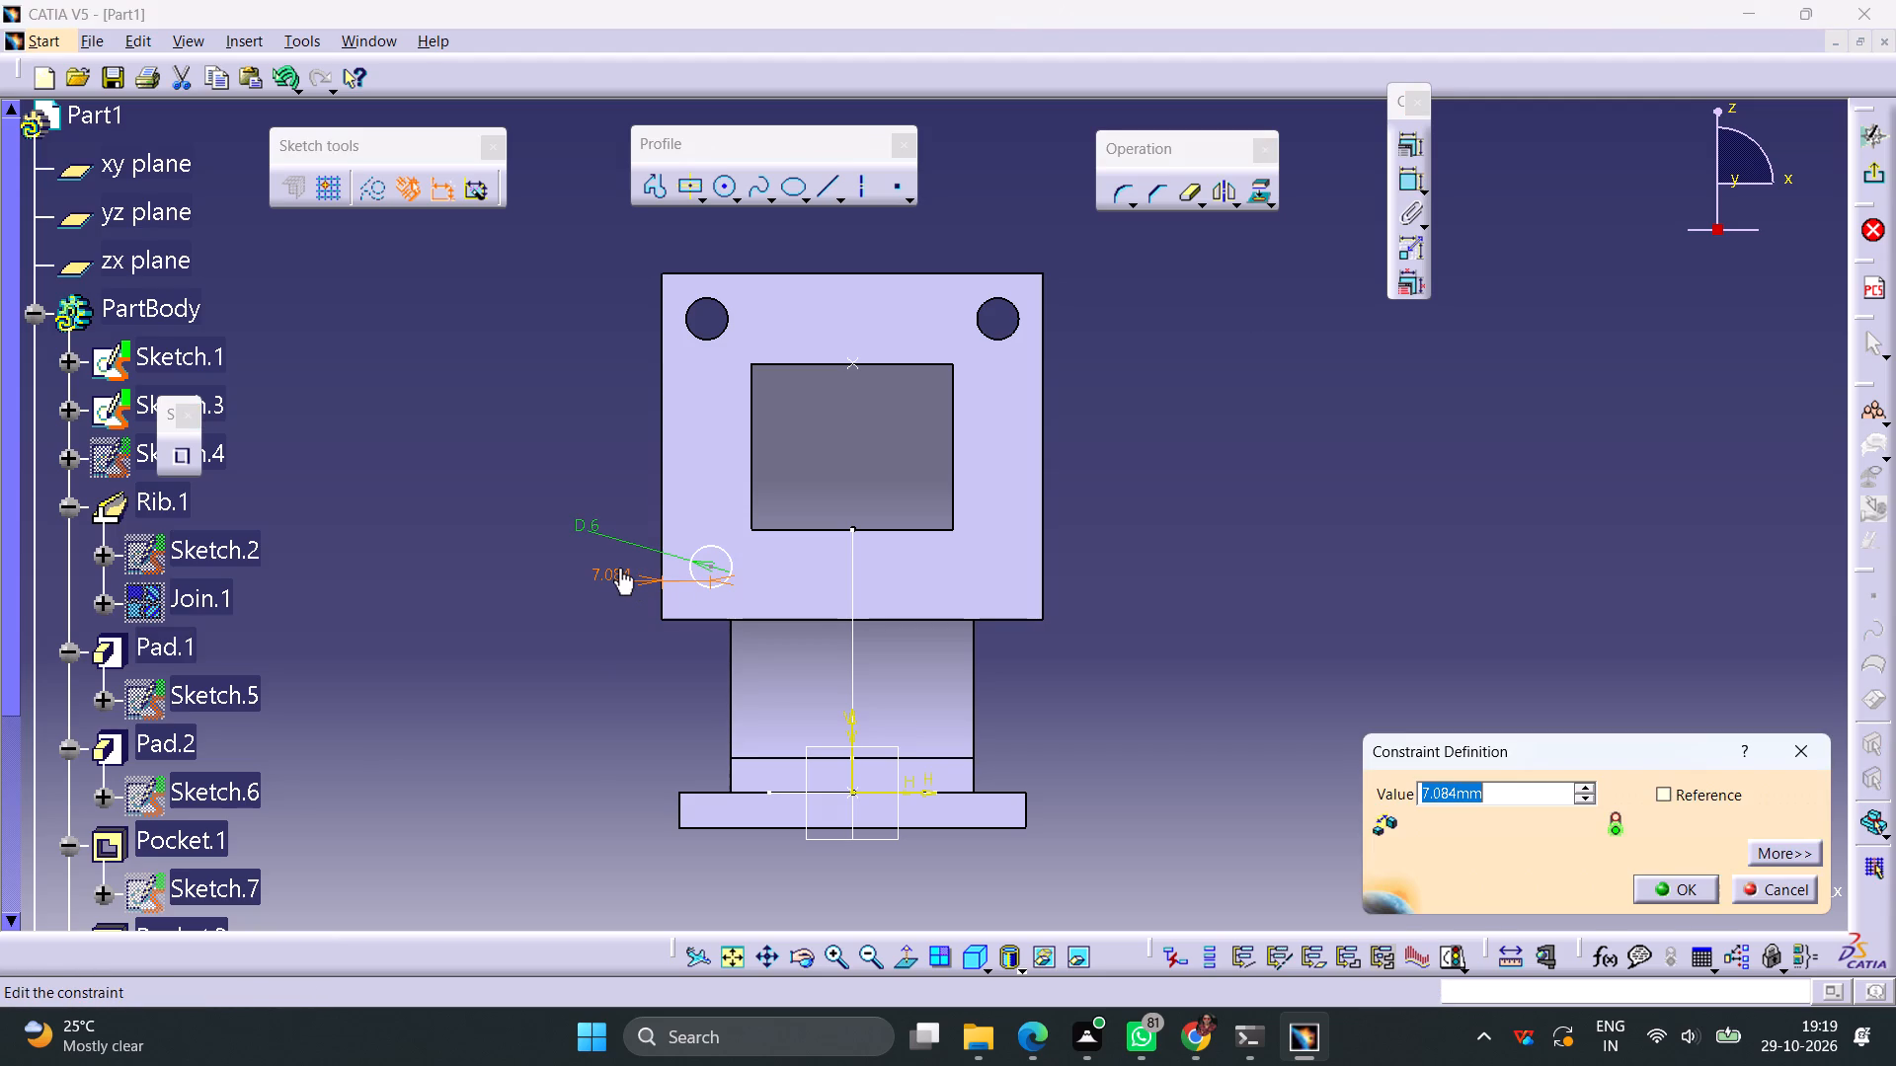
text(6.5)
key(Return)
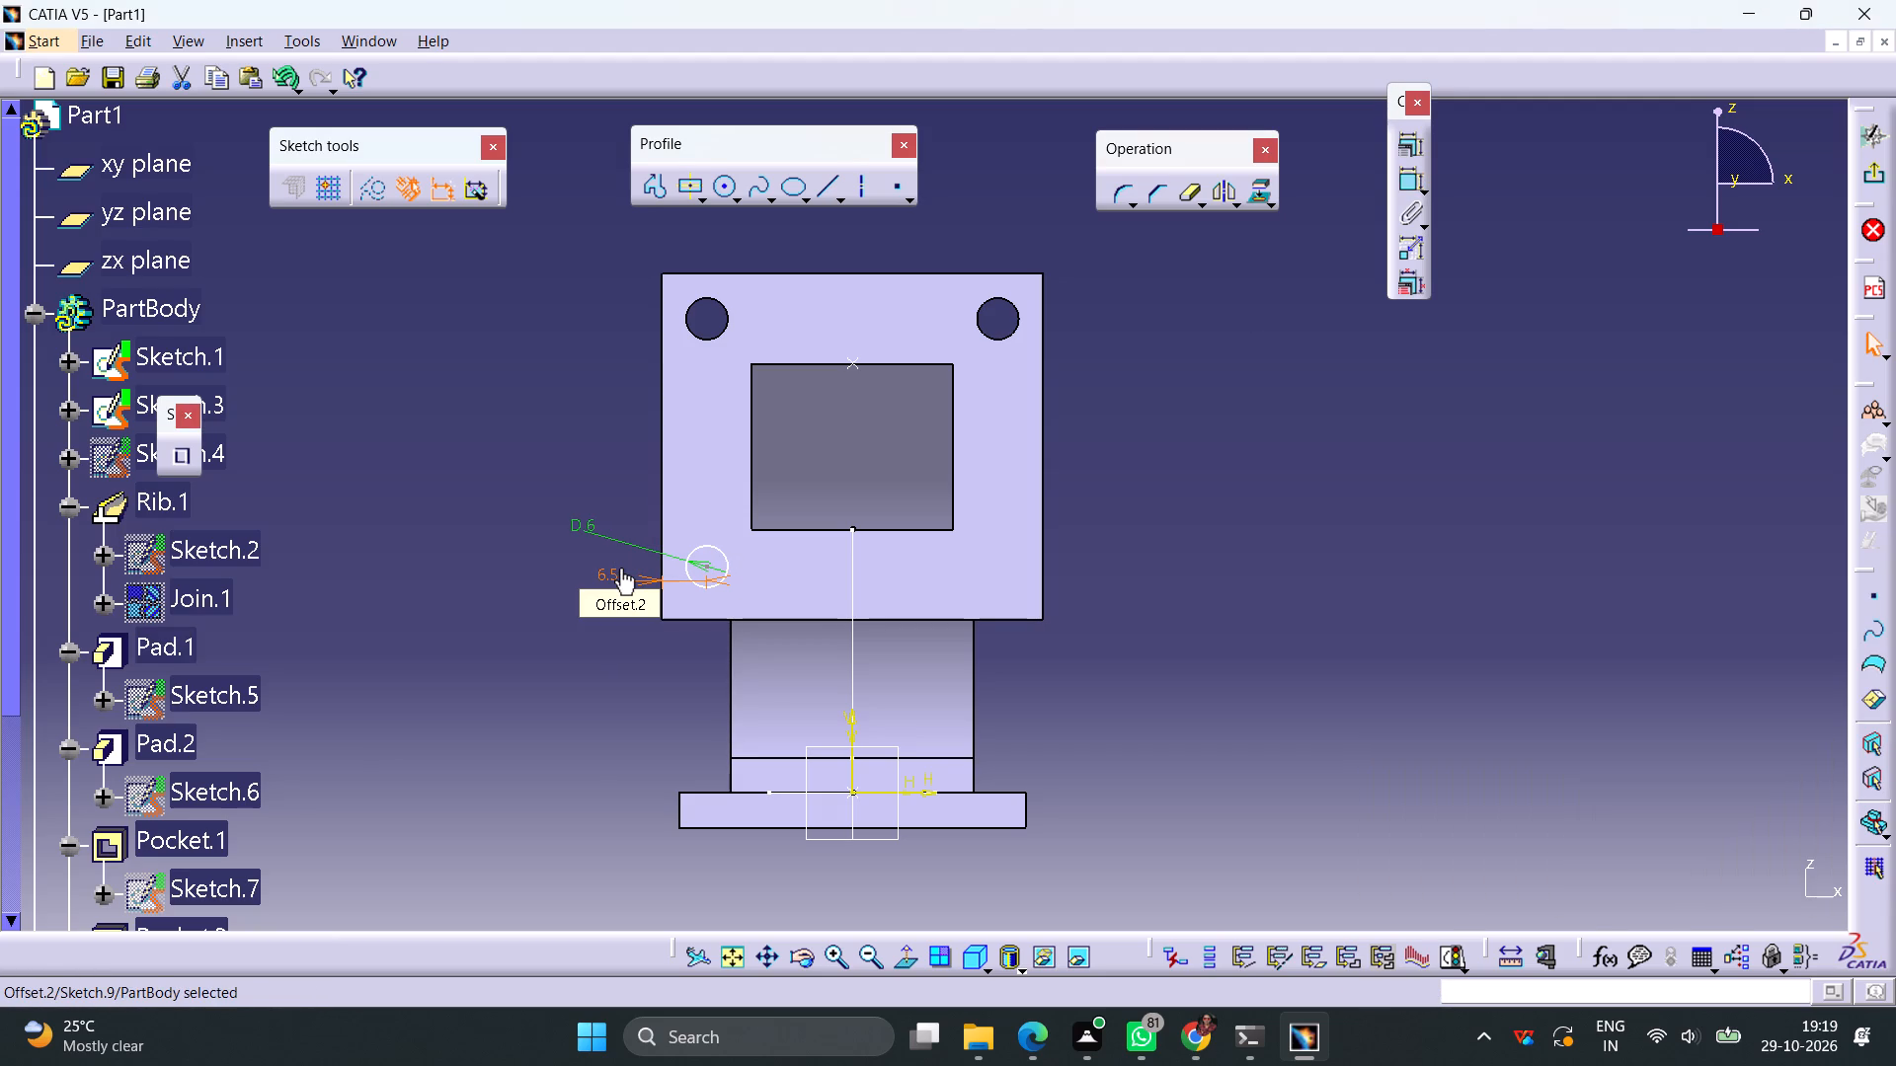
drag(1131, 590, 1143, 548)
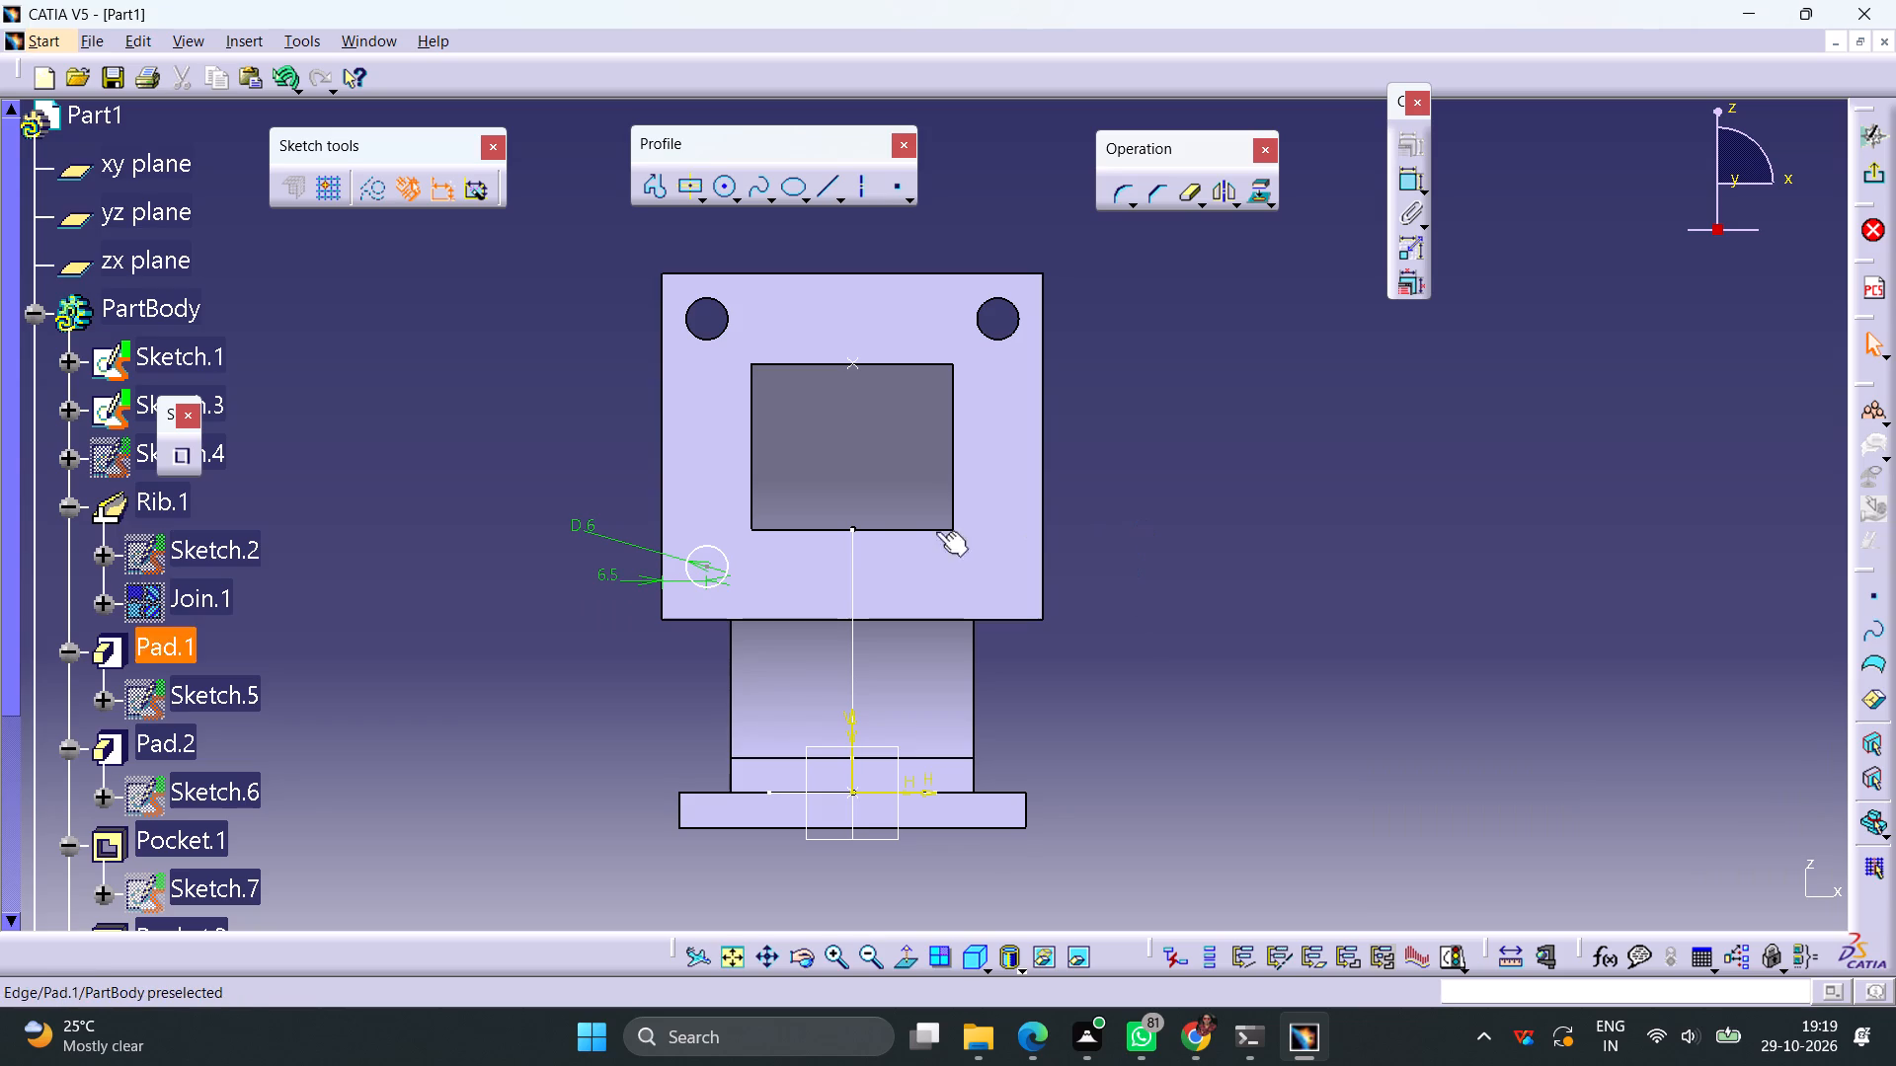
Dimension the lower-left circle's centre from the flange's bottom edge and set the distance to 6.5 mm.
click(706, 567)
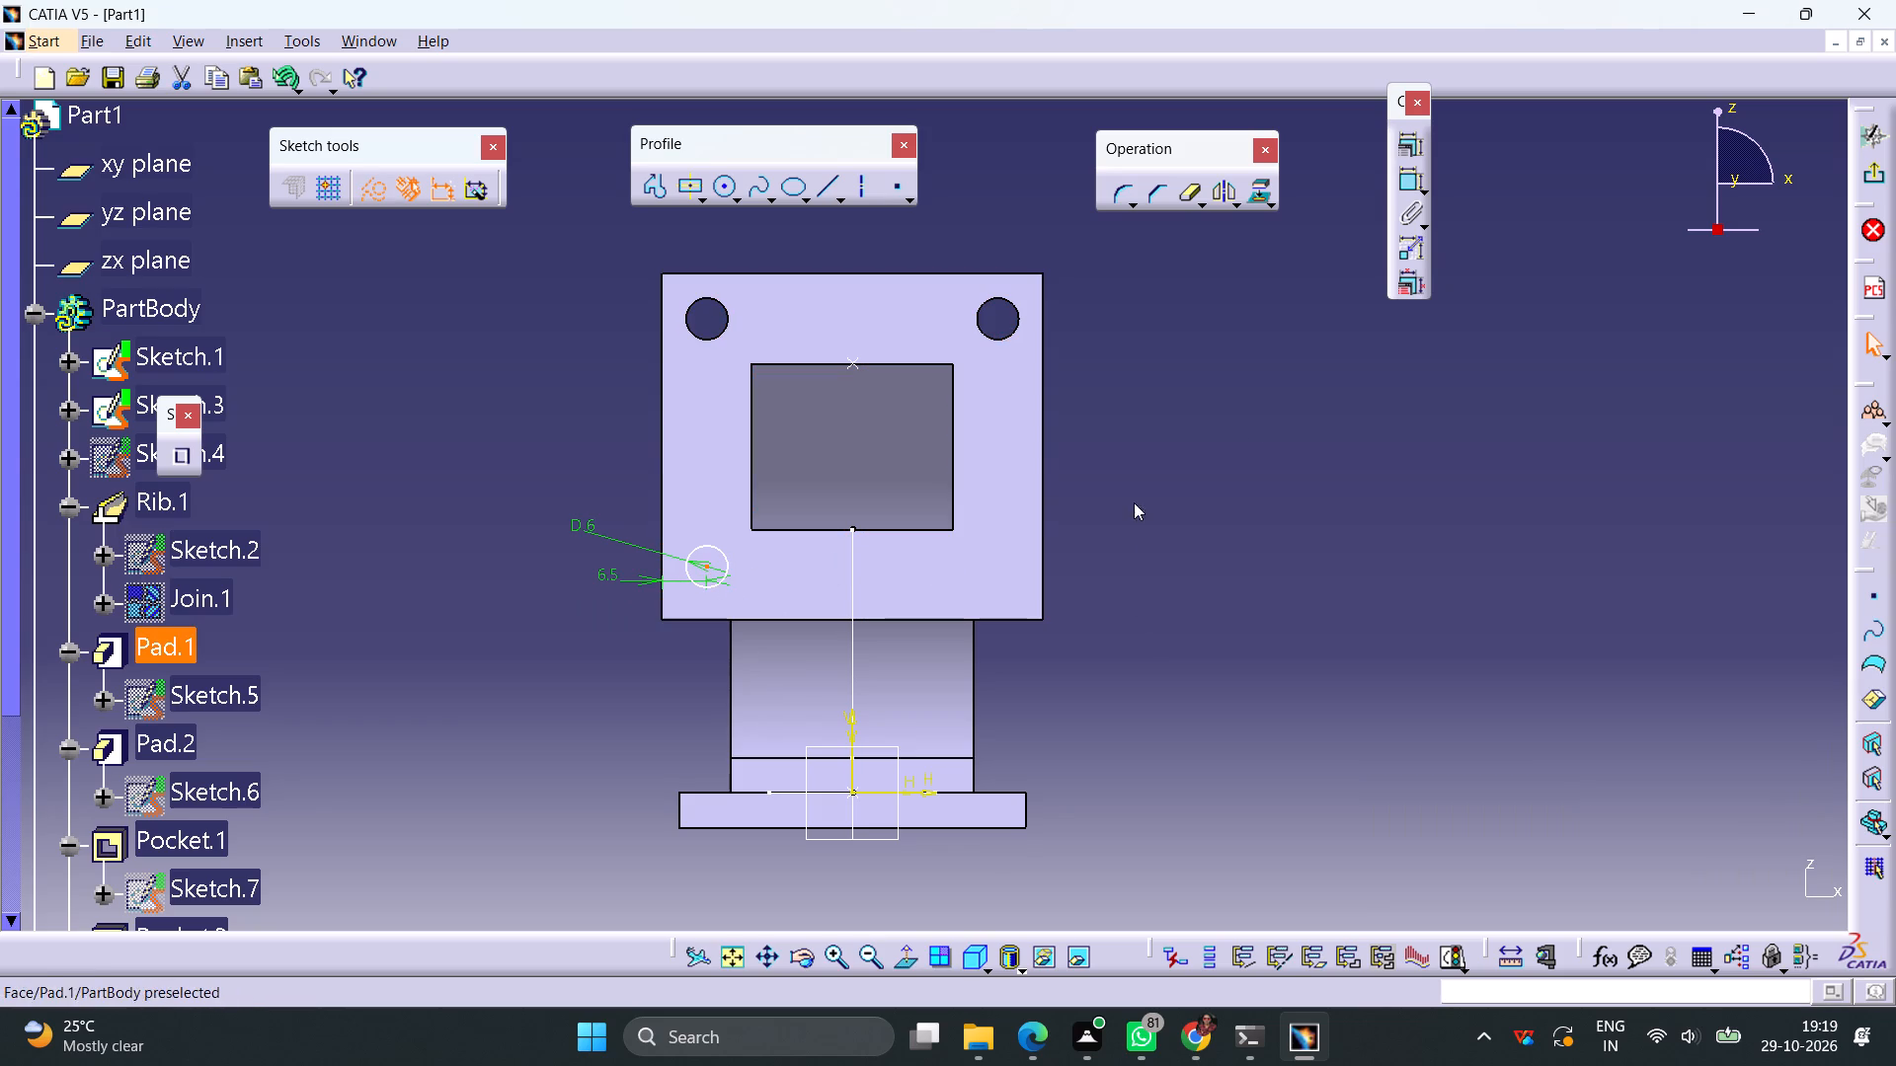
click(1401, 182)
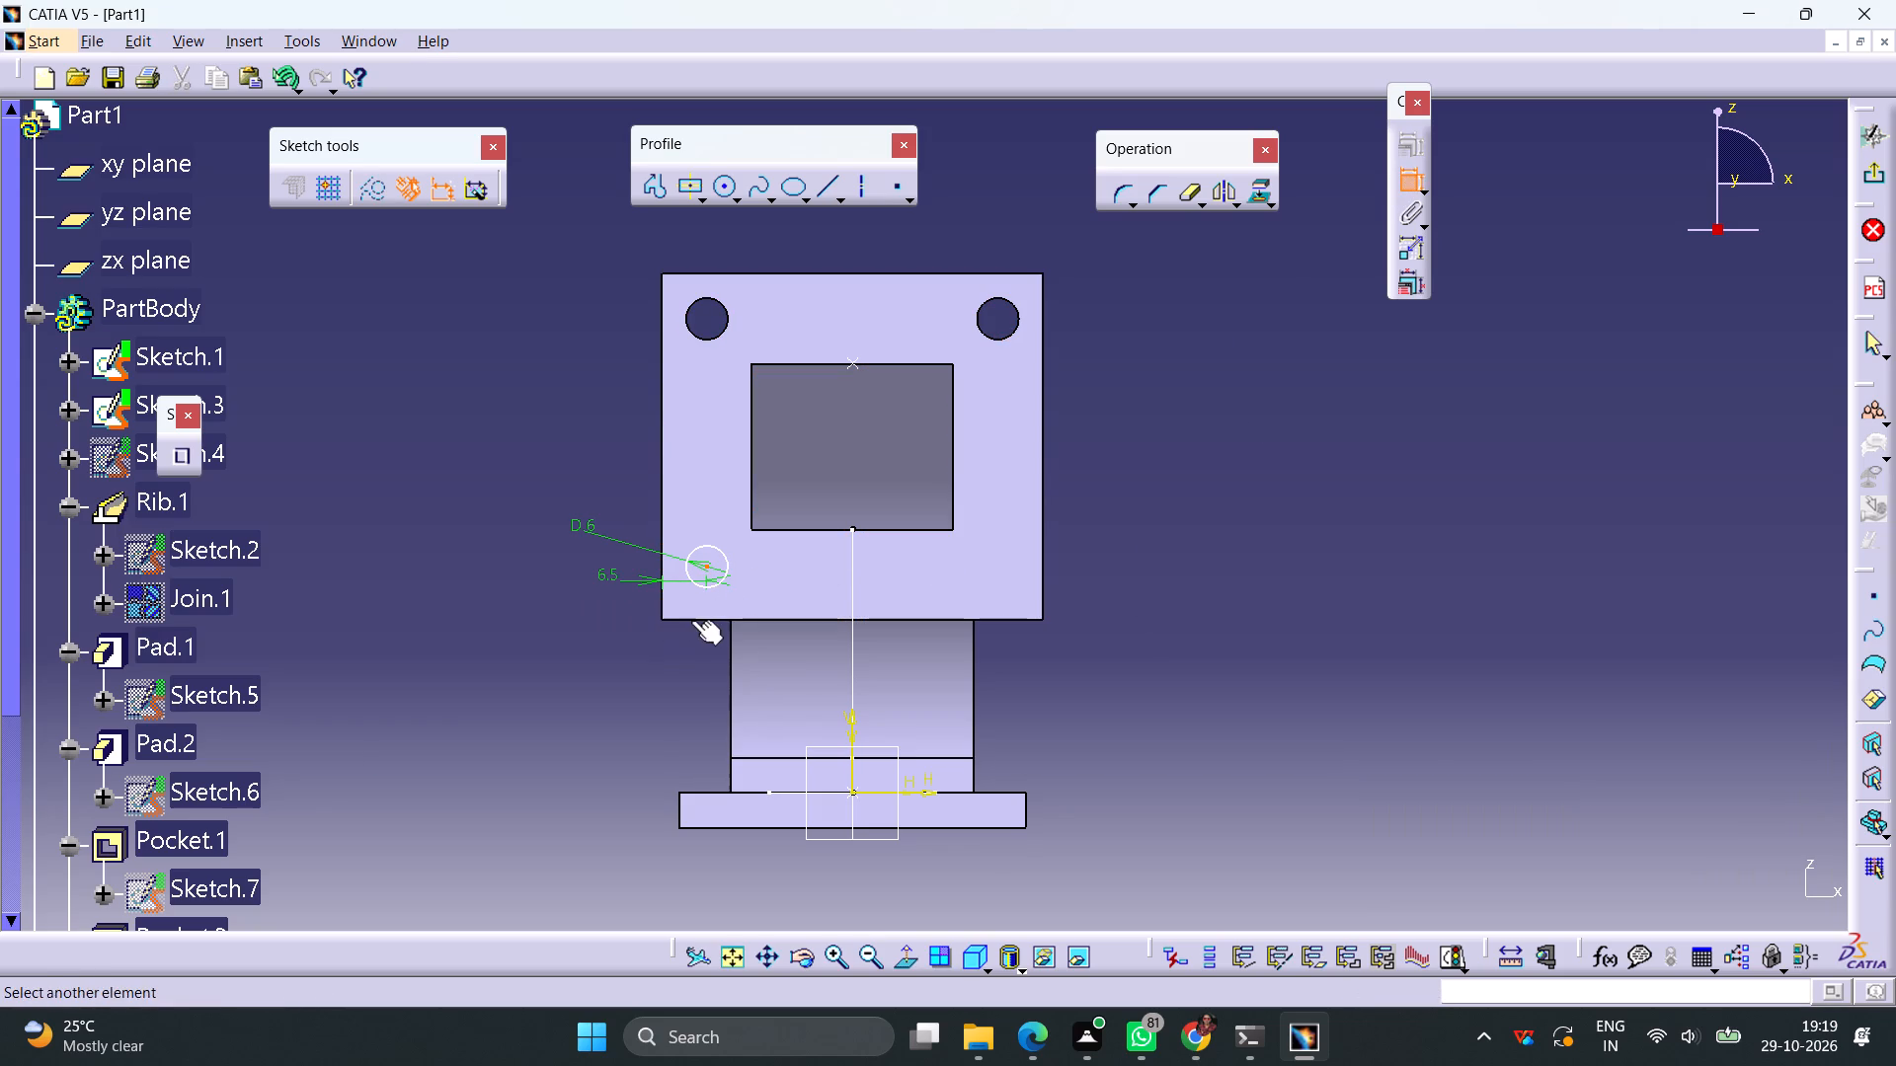
click(691, 620)
click(685, 665)
double_click(697, 652)
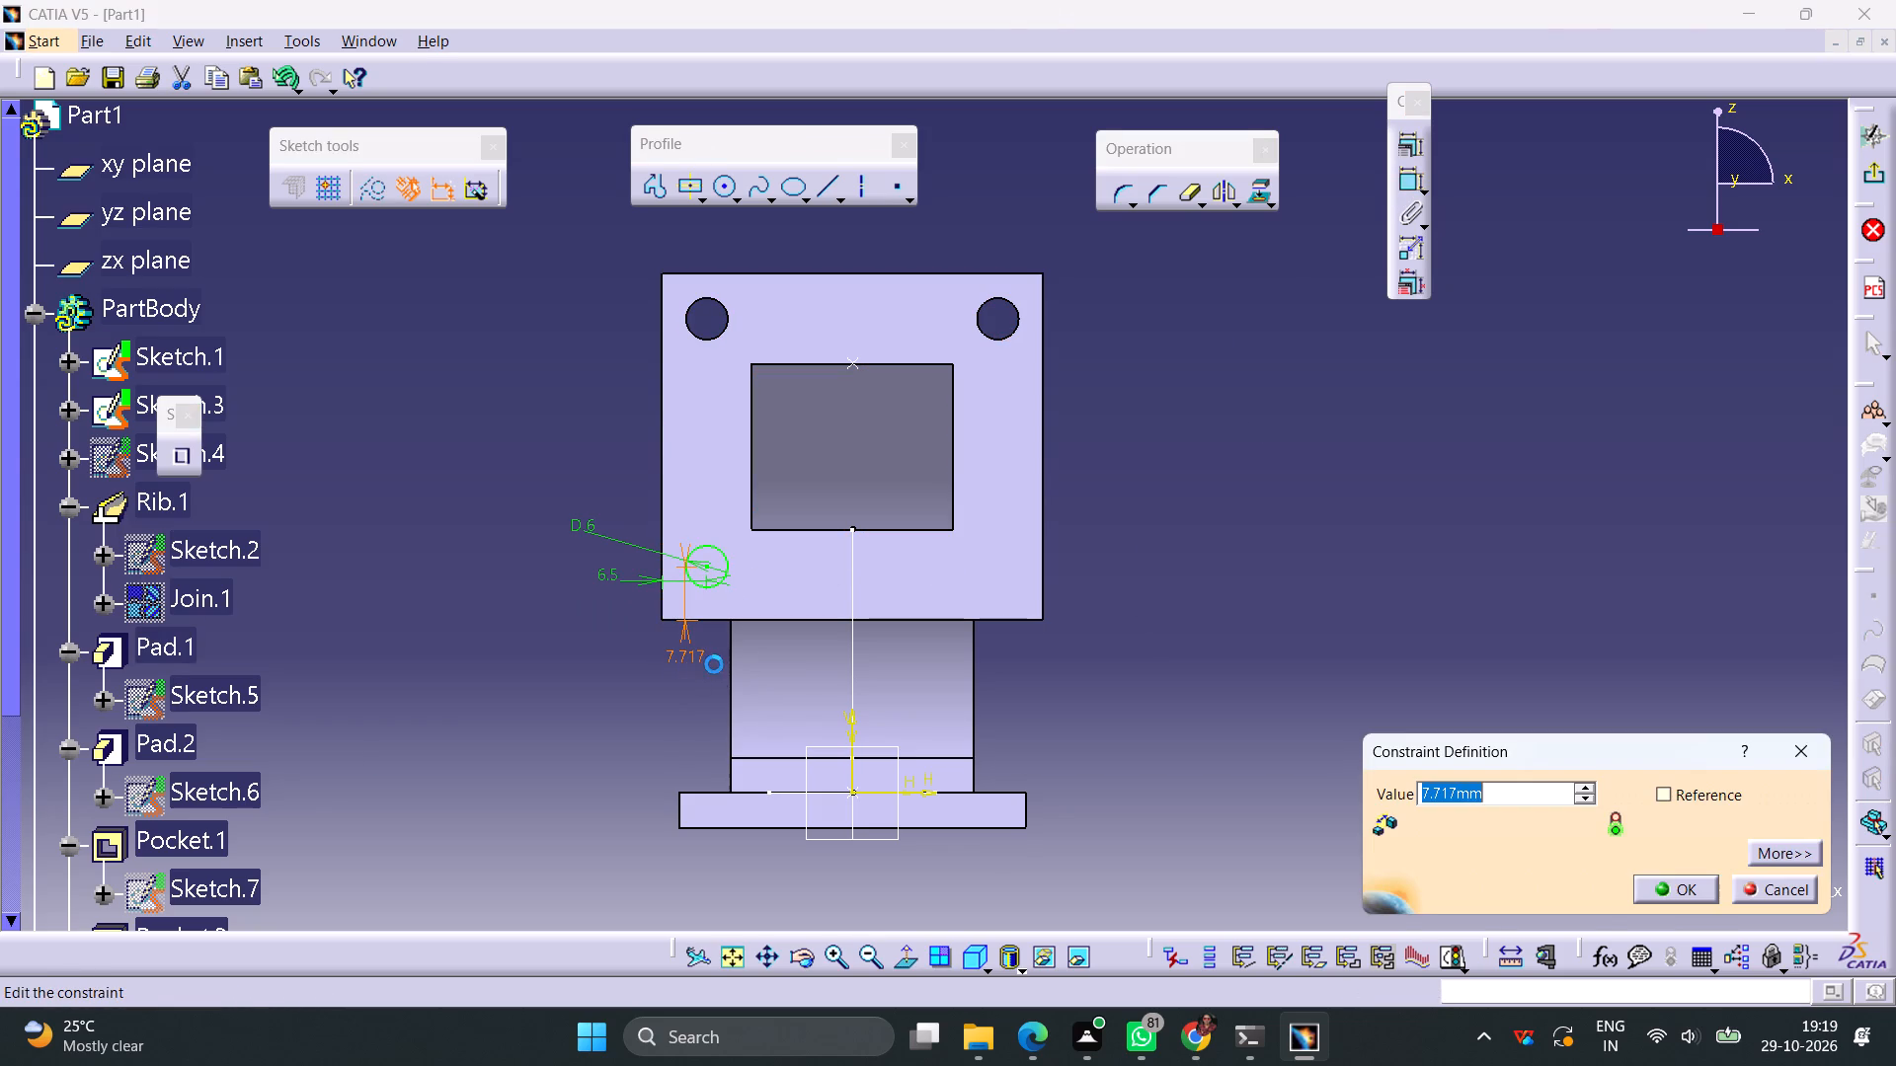
text(6.5)
key(Return)
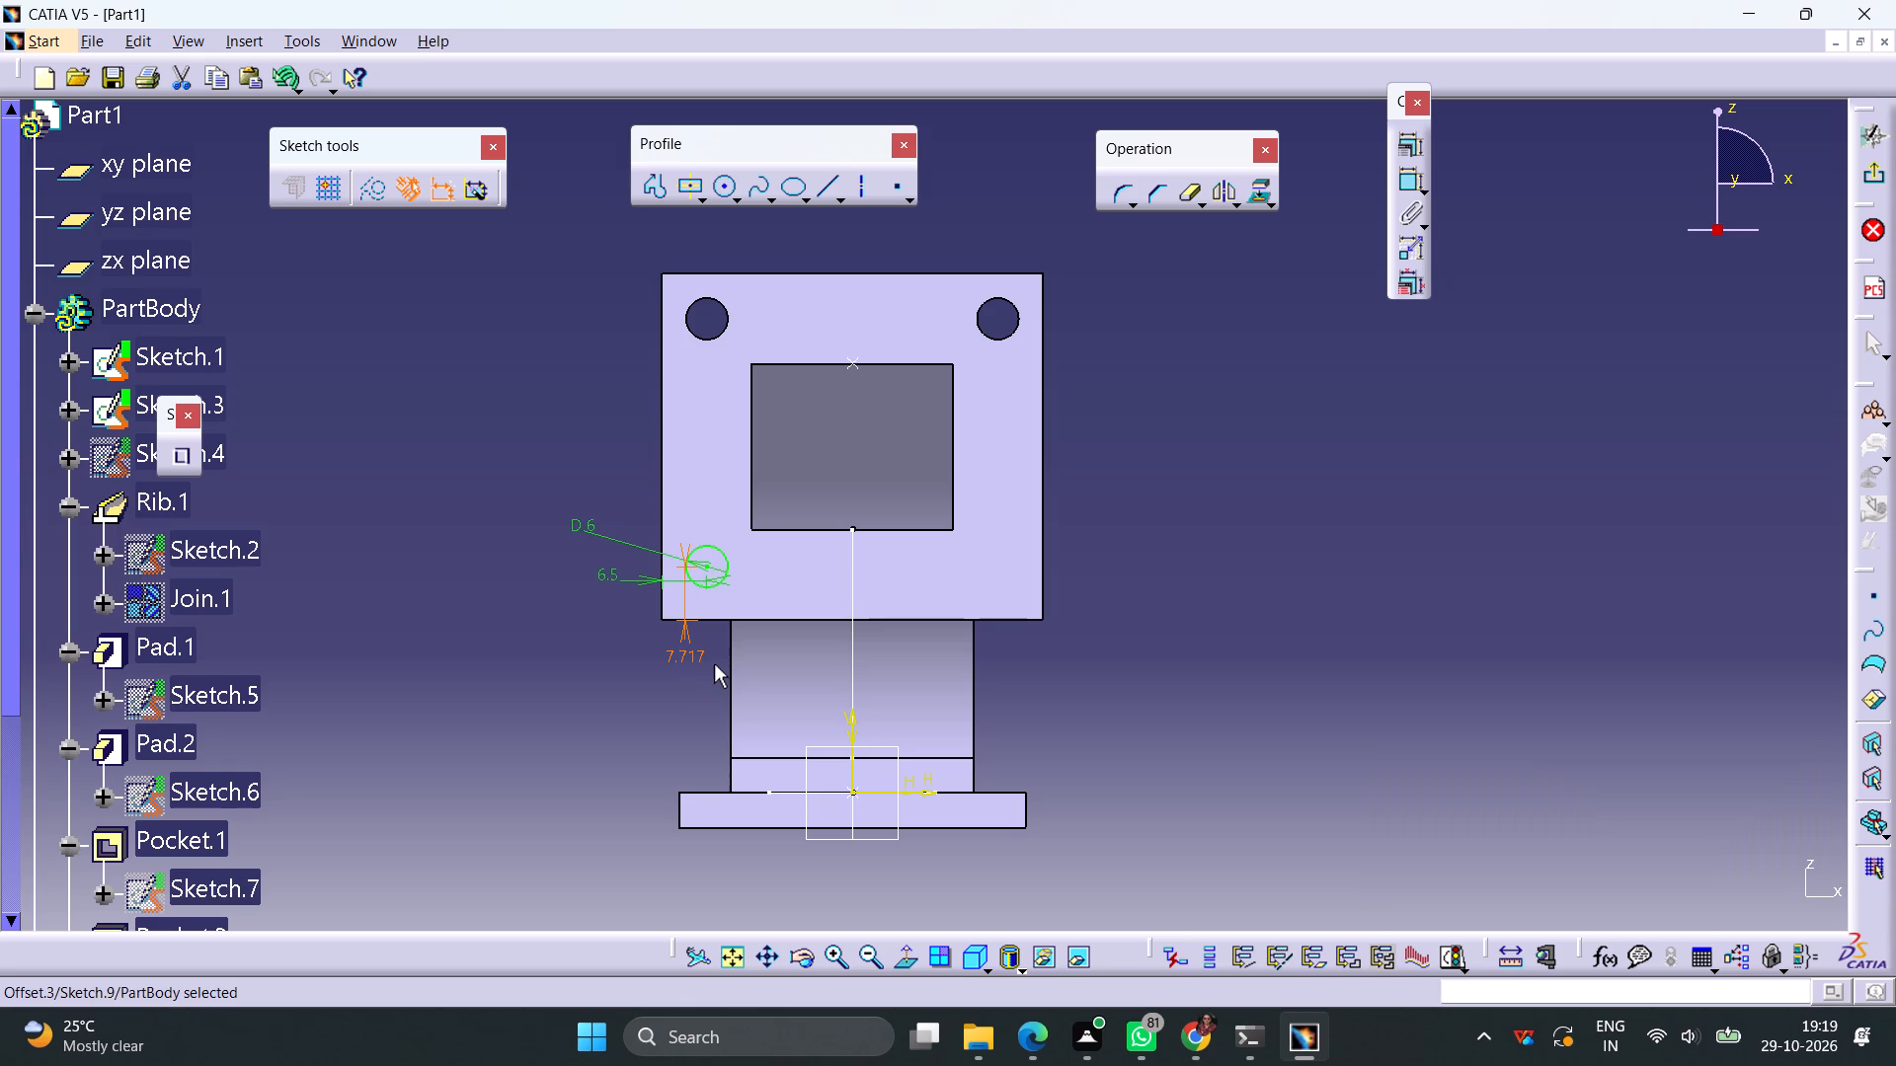
Exit the sketch and cut the lower-left circle into the flange as a 5 mm deep pocket.
click(1874, 176)
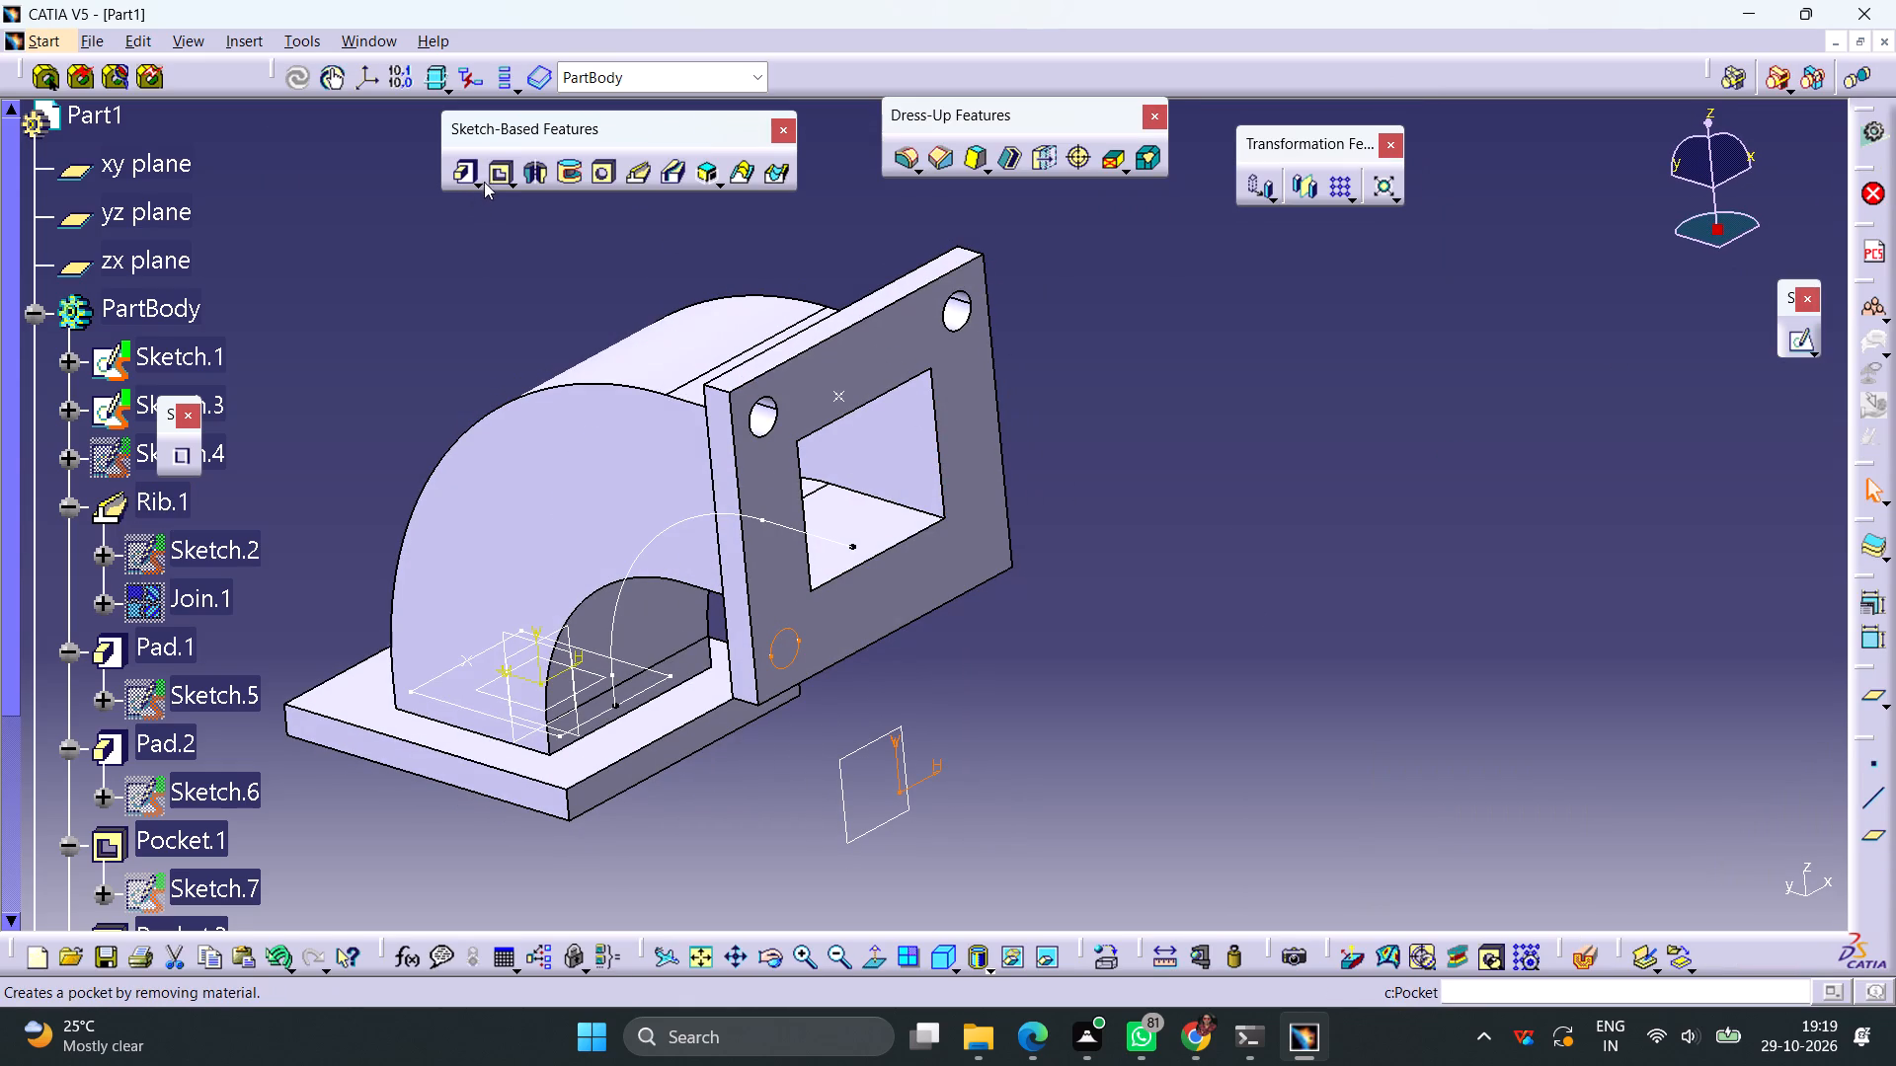
click(494, 174)
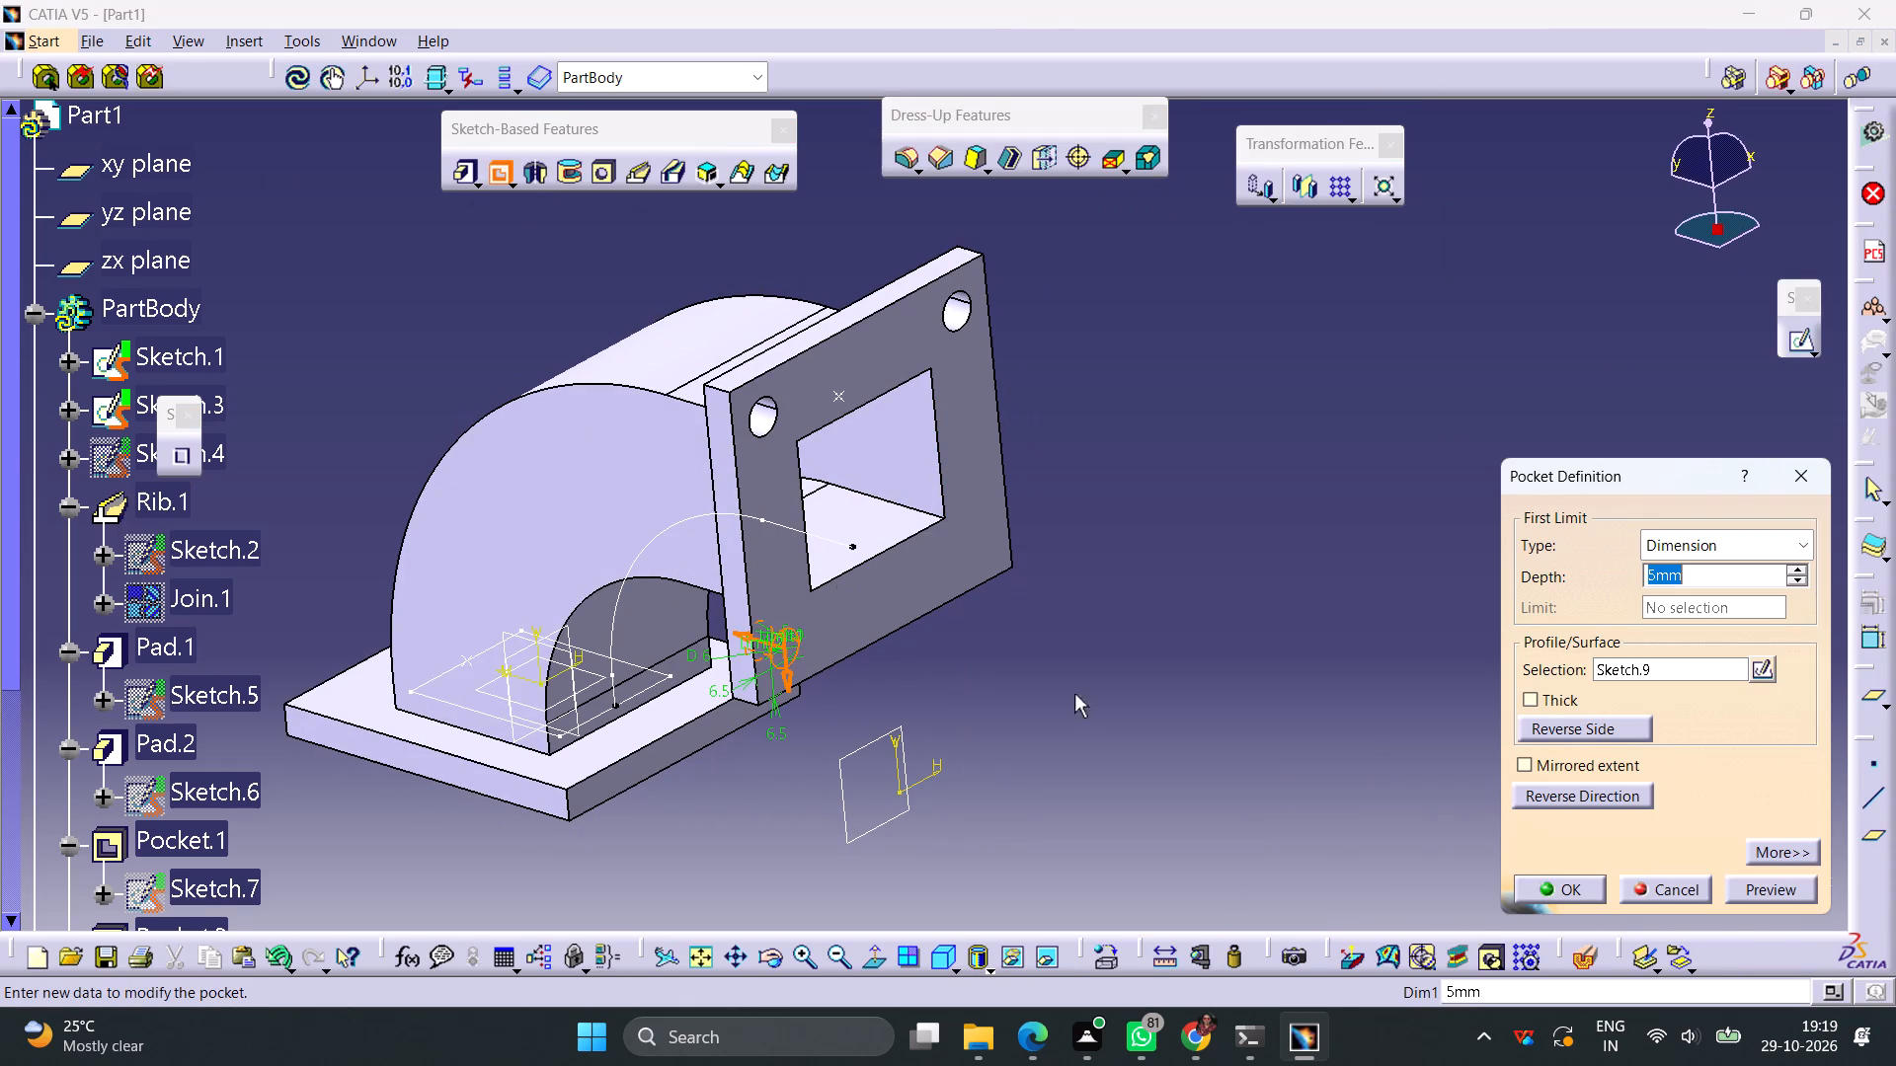
click(1578, 897)
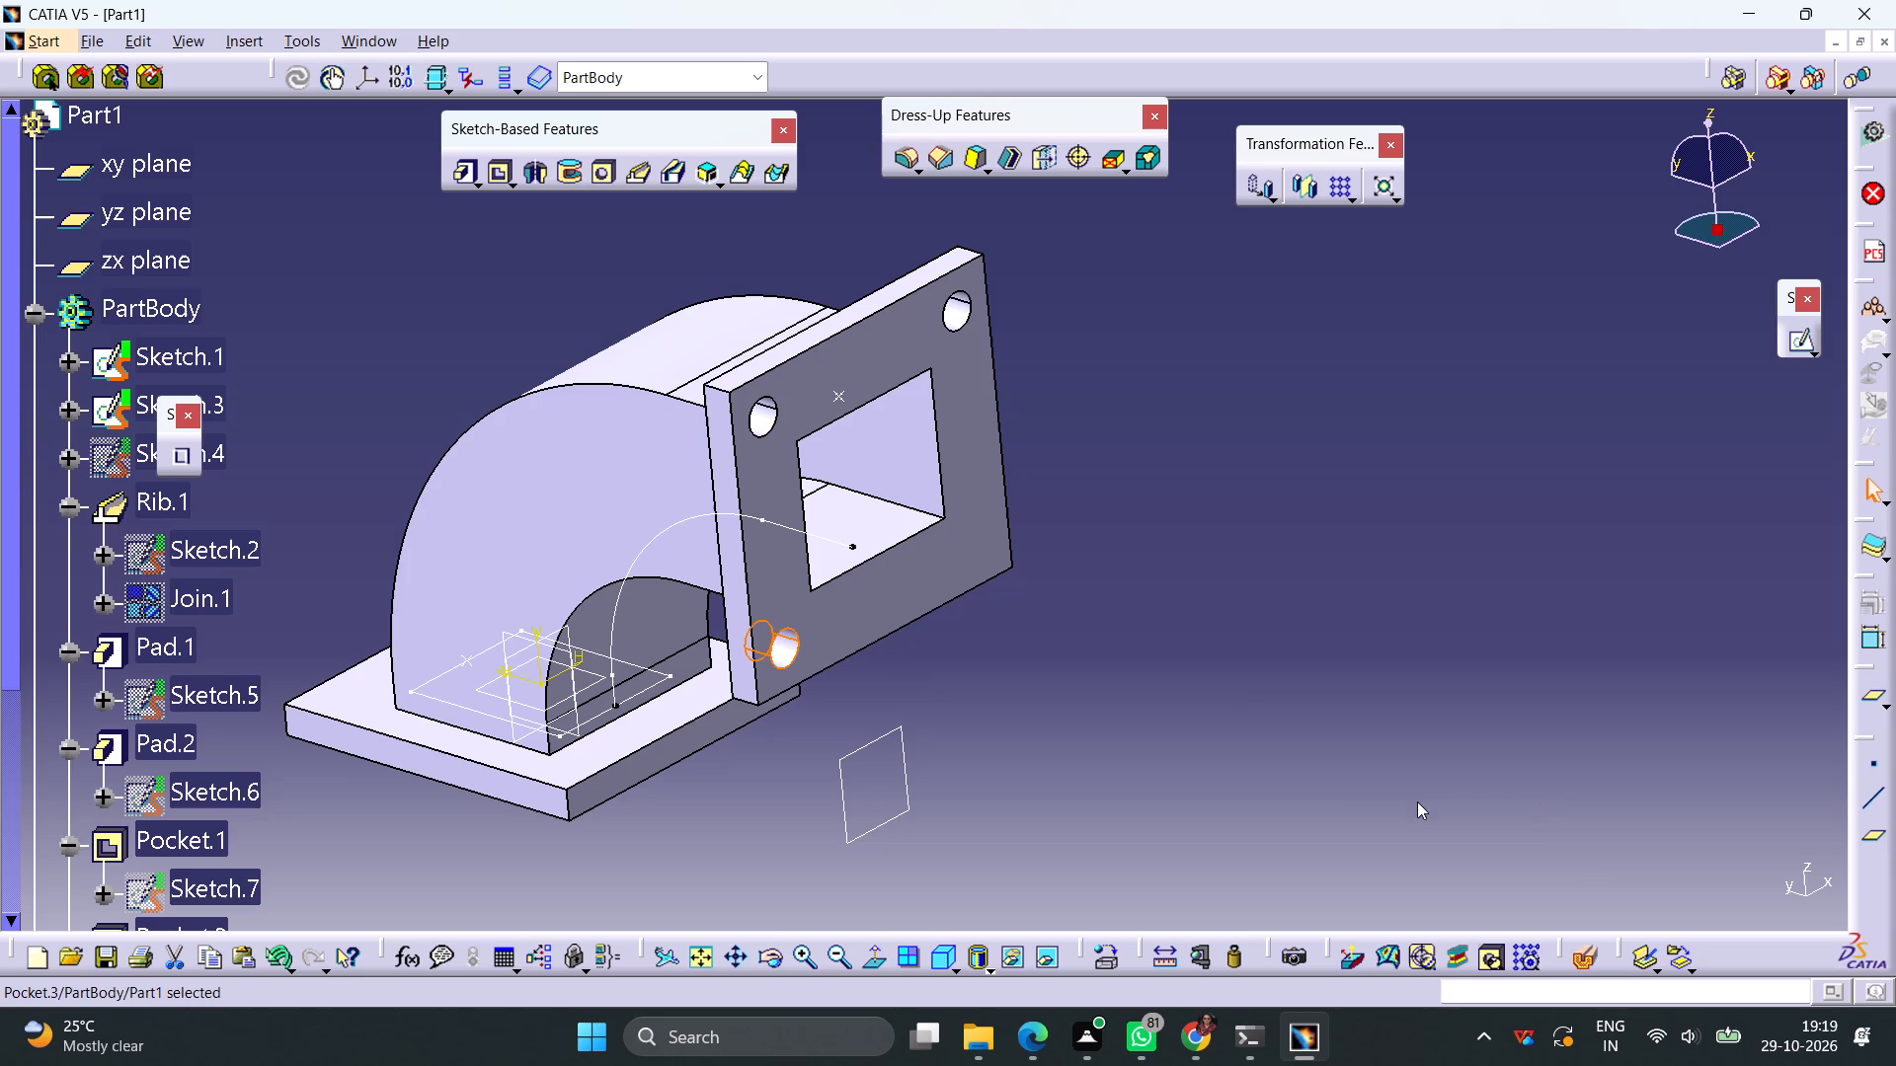
click(1124, 586)
Start a sketch on the same flange face and draw a circle about 8.3 mm in diameter near its lower-right corner.
click(955, 536)
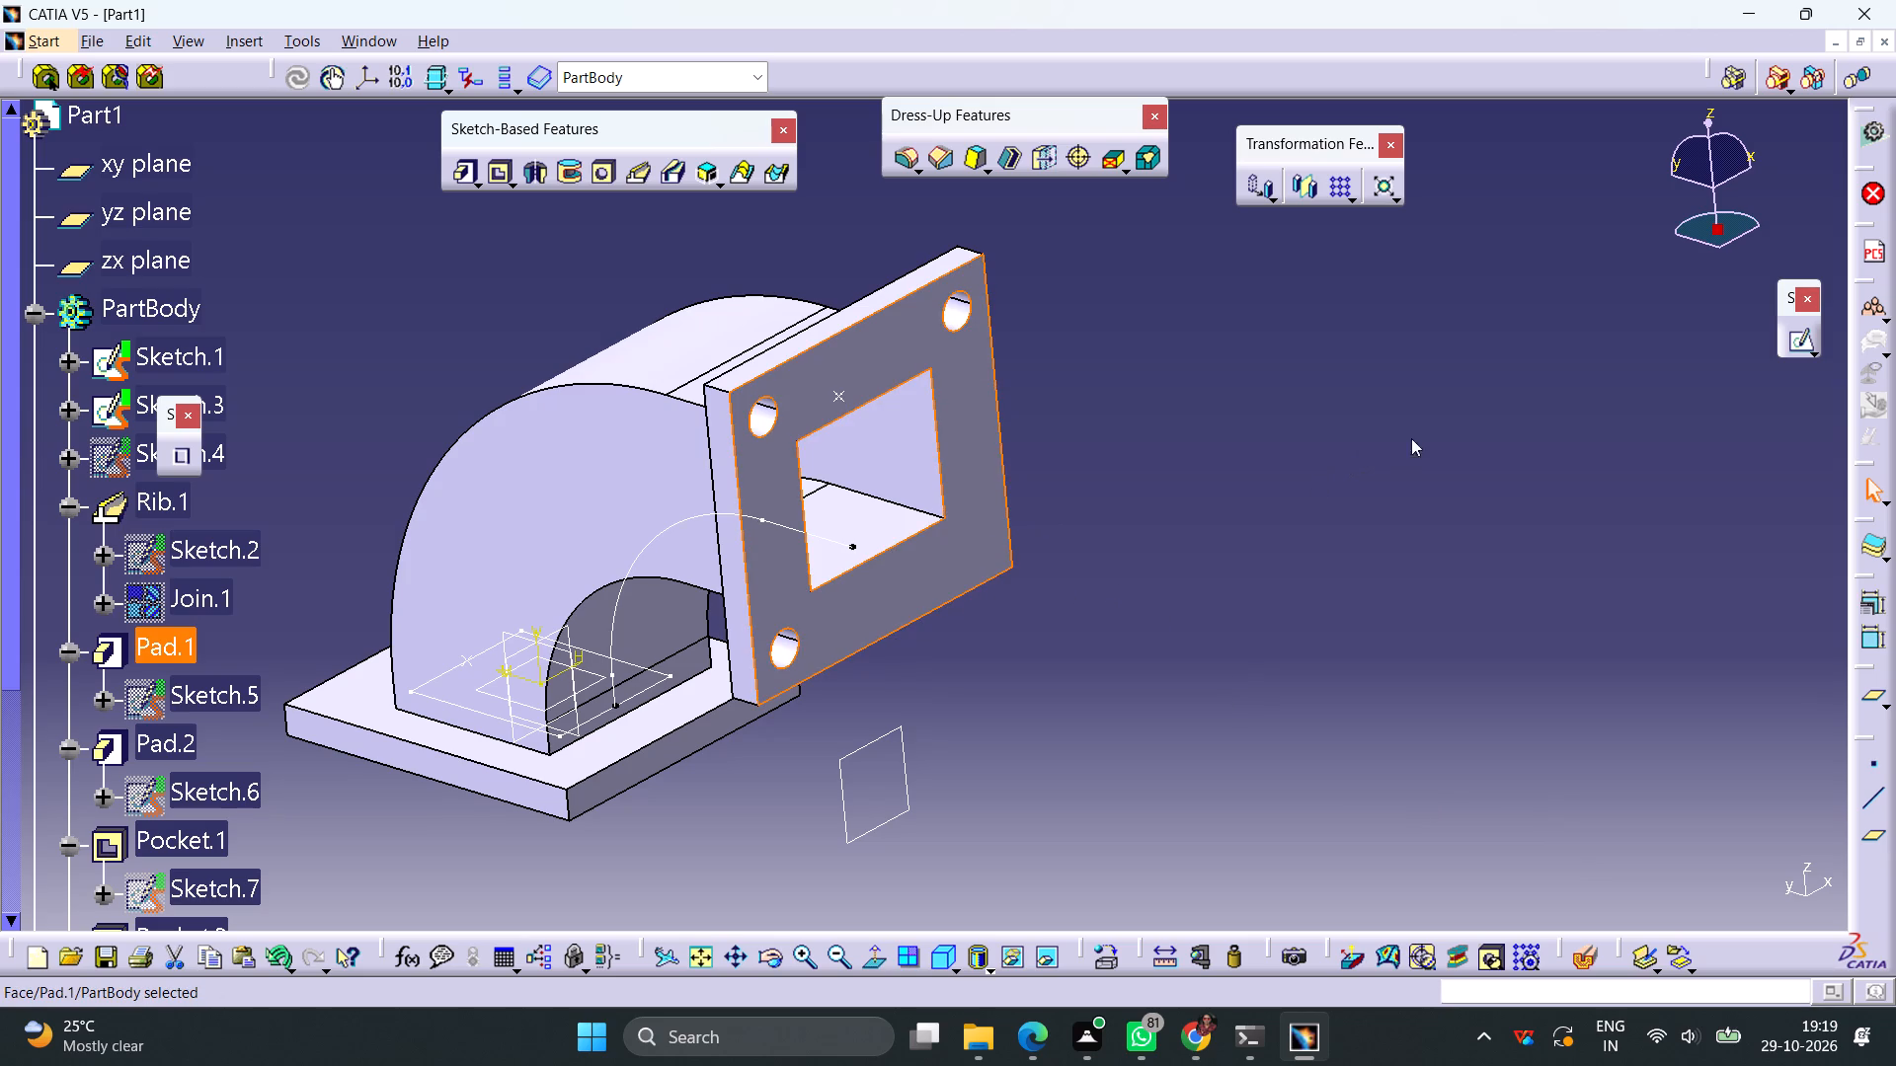
click(1796, 341)
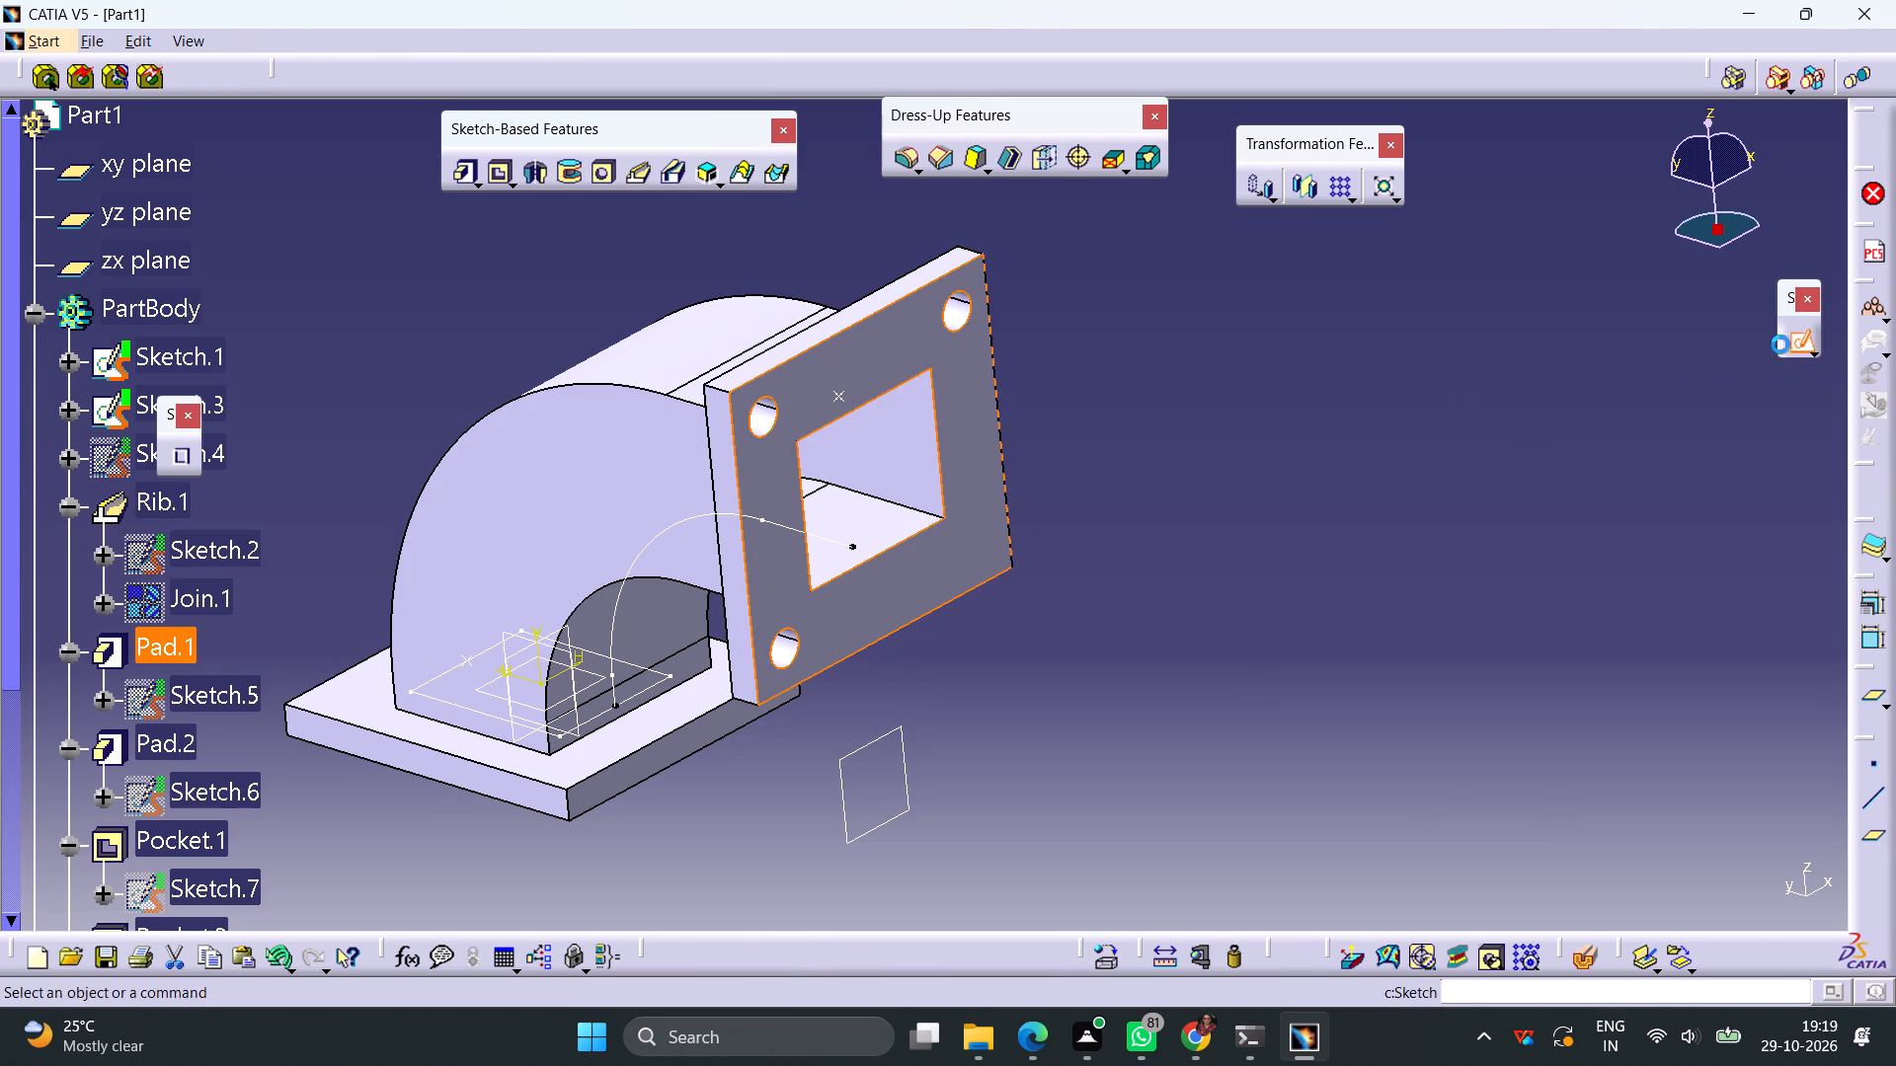
click(714, 186)
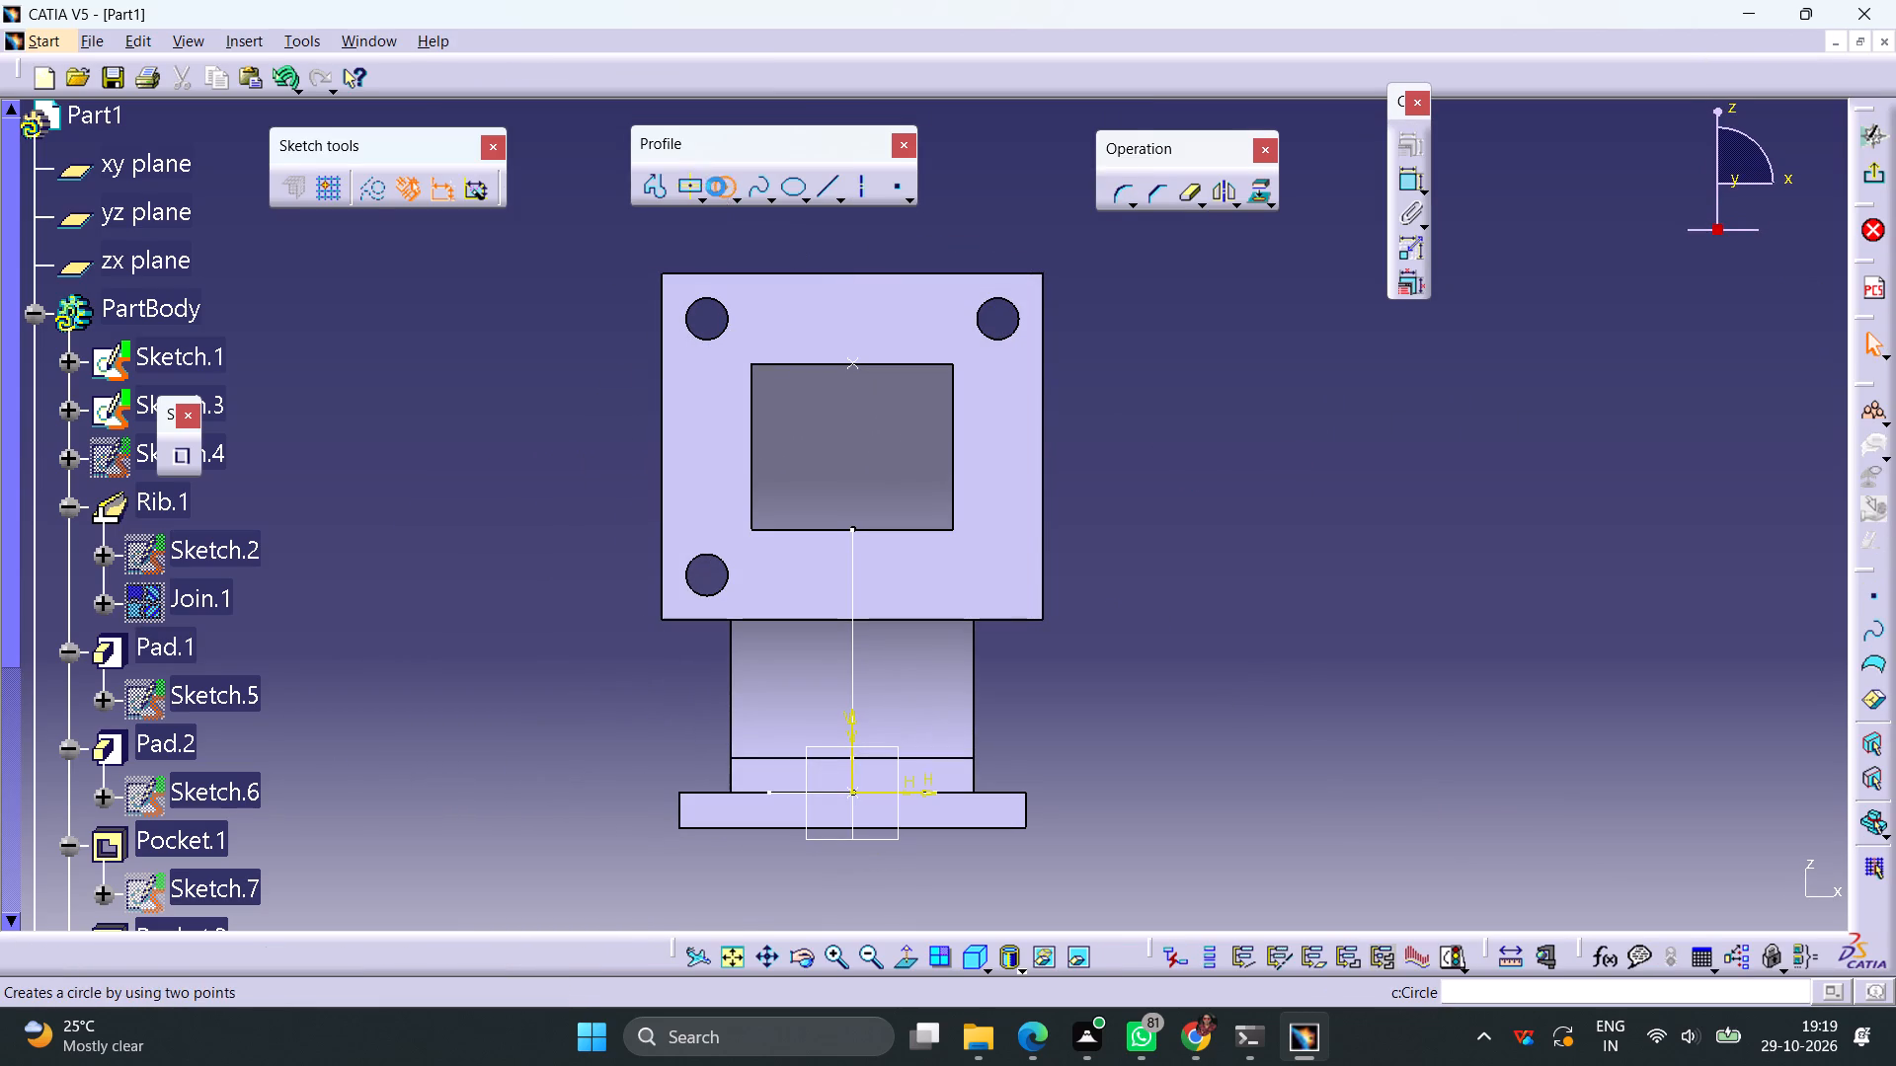
click(1004, 566)
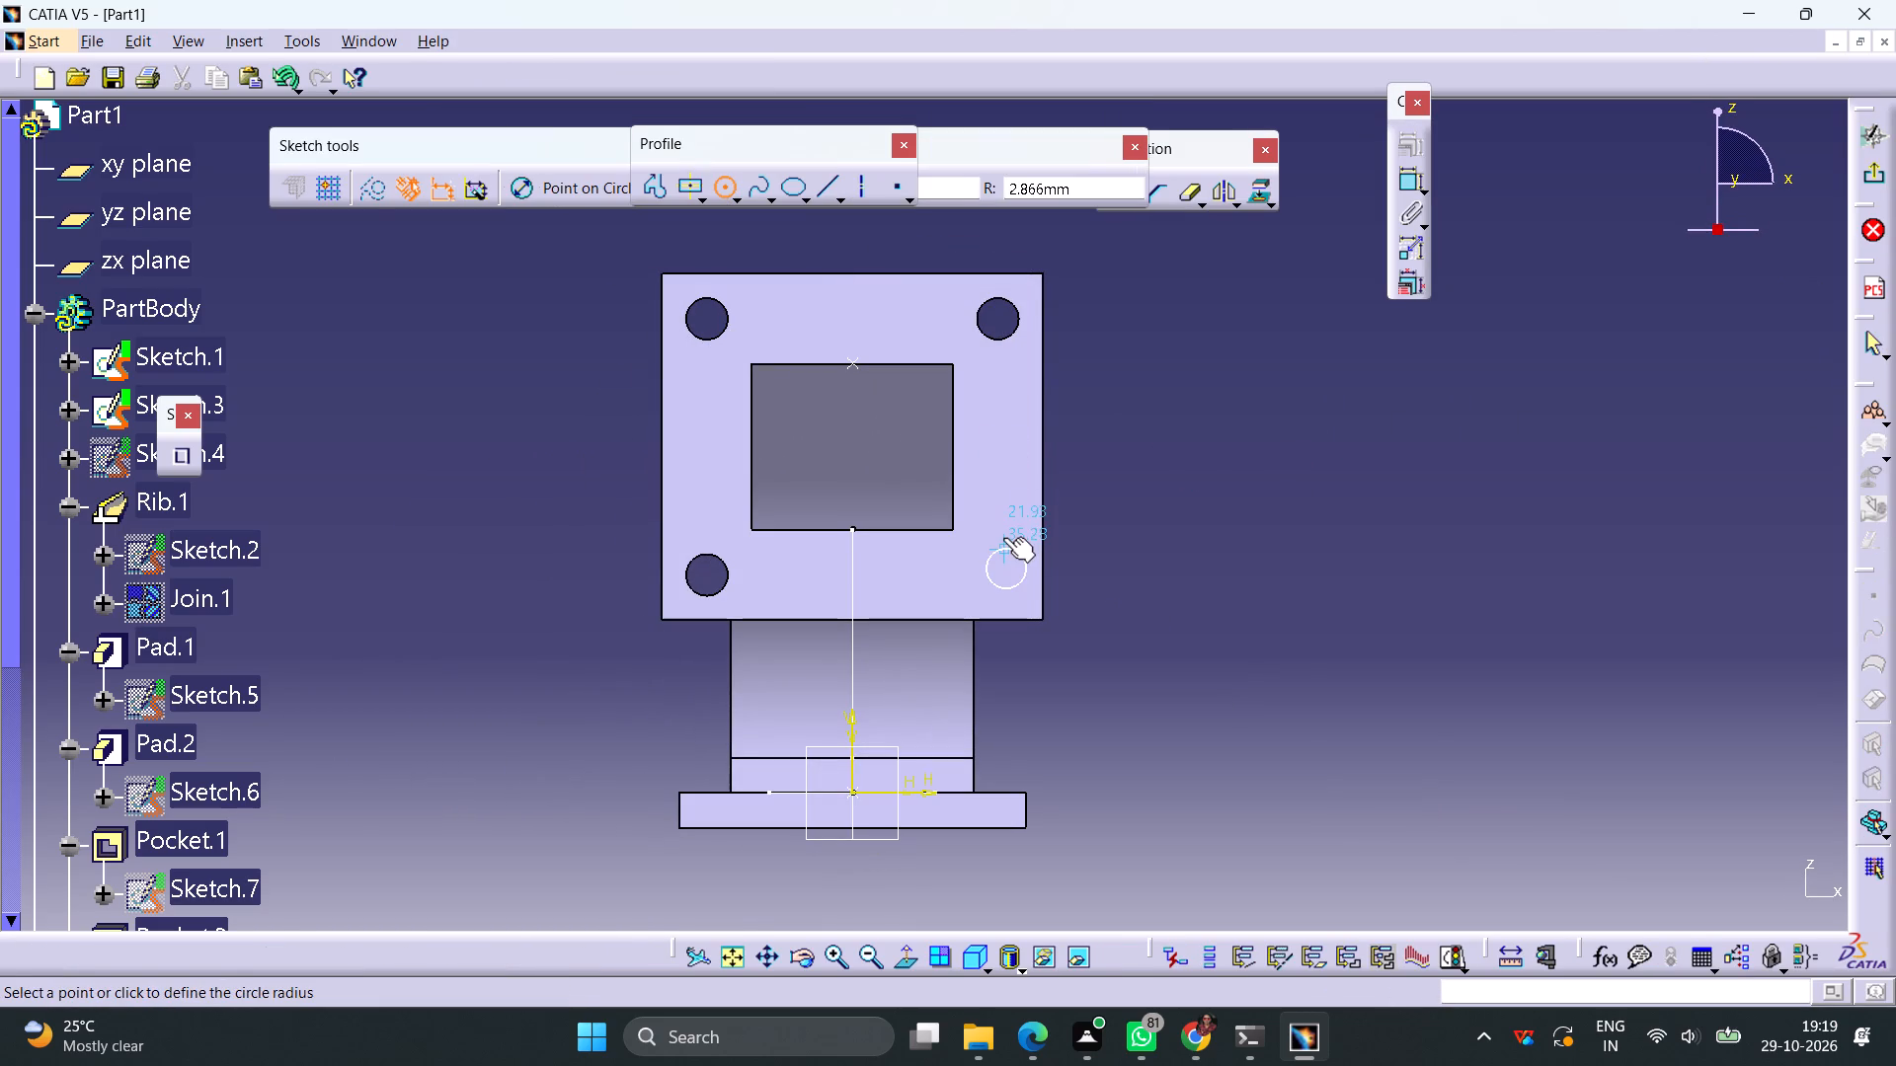
click(1003, 537)
drag(1624, 445, 1626, 454)
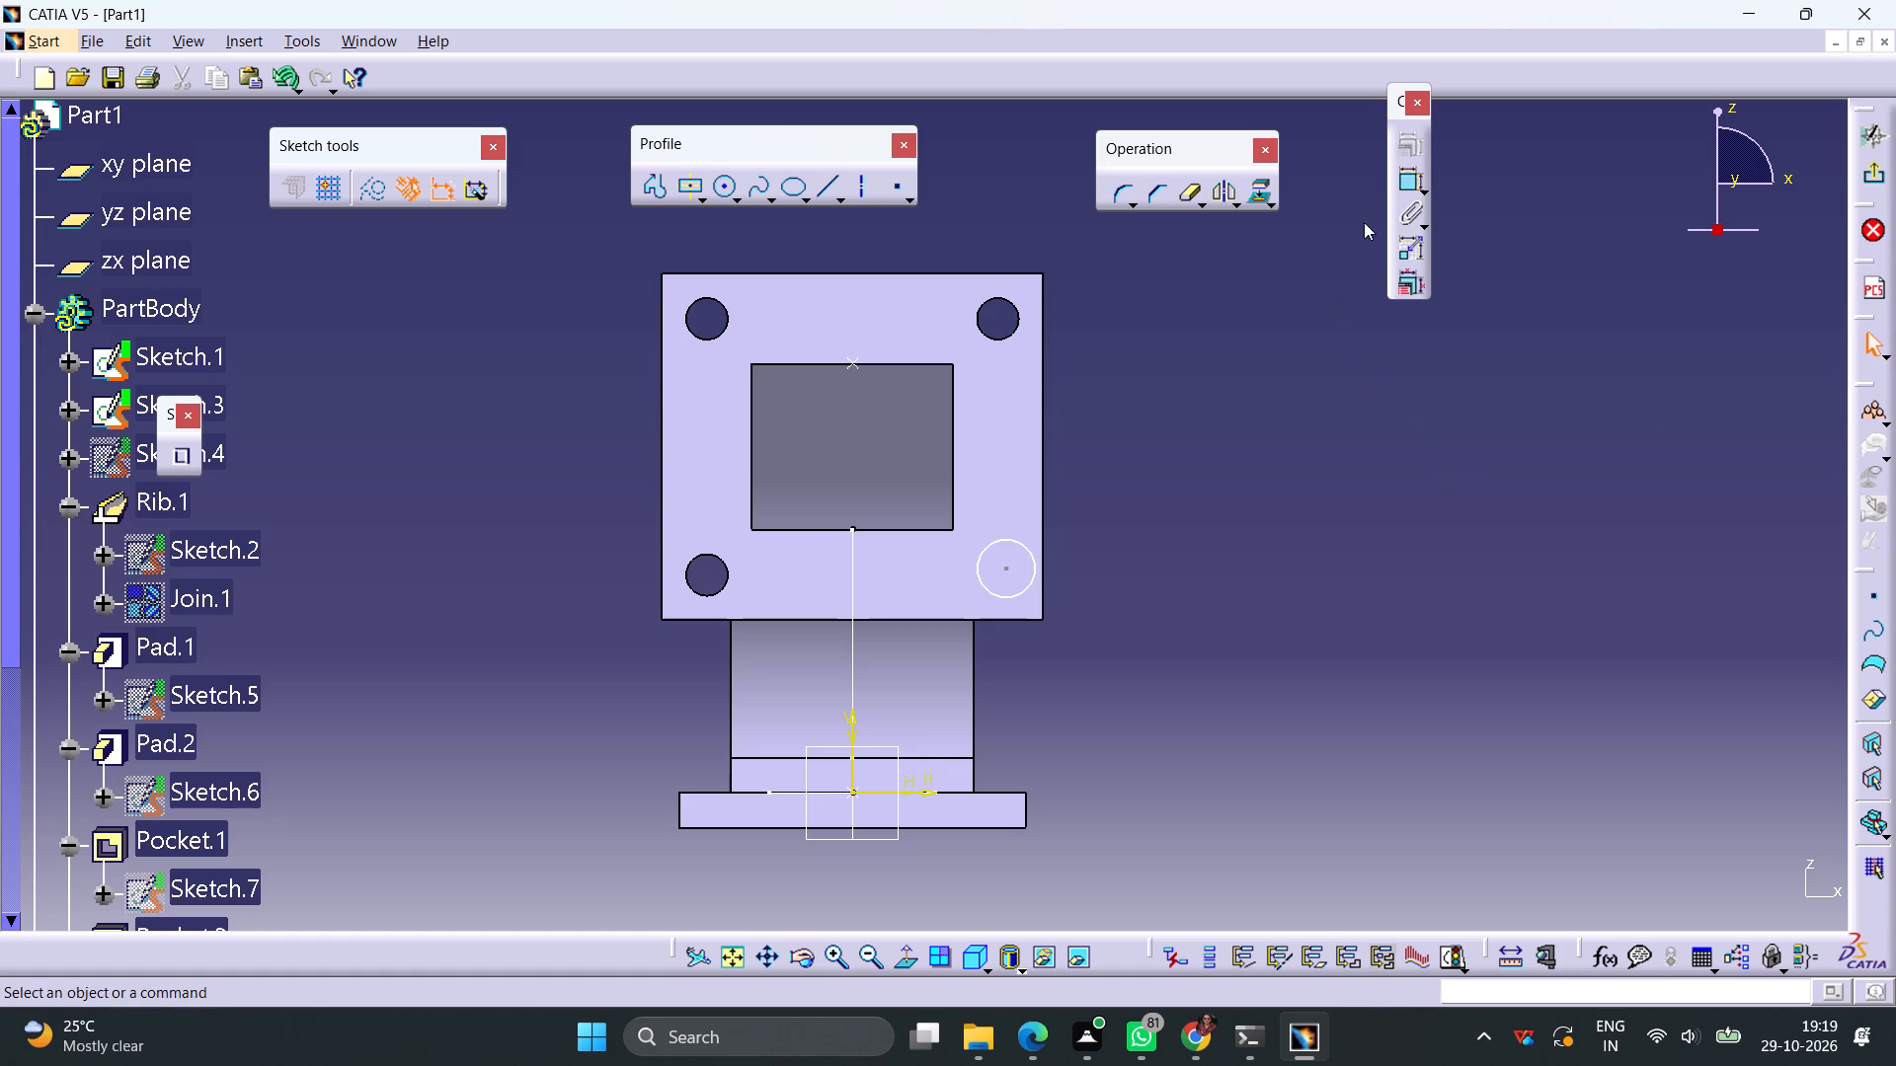
Dimension the lower-right circle's centre from the flange's right edge and set the distance to 6.5 mm.
click(1402, 185)
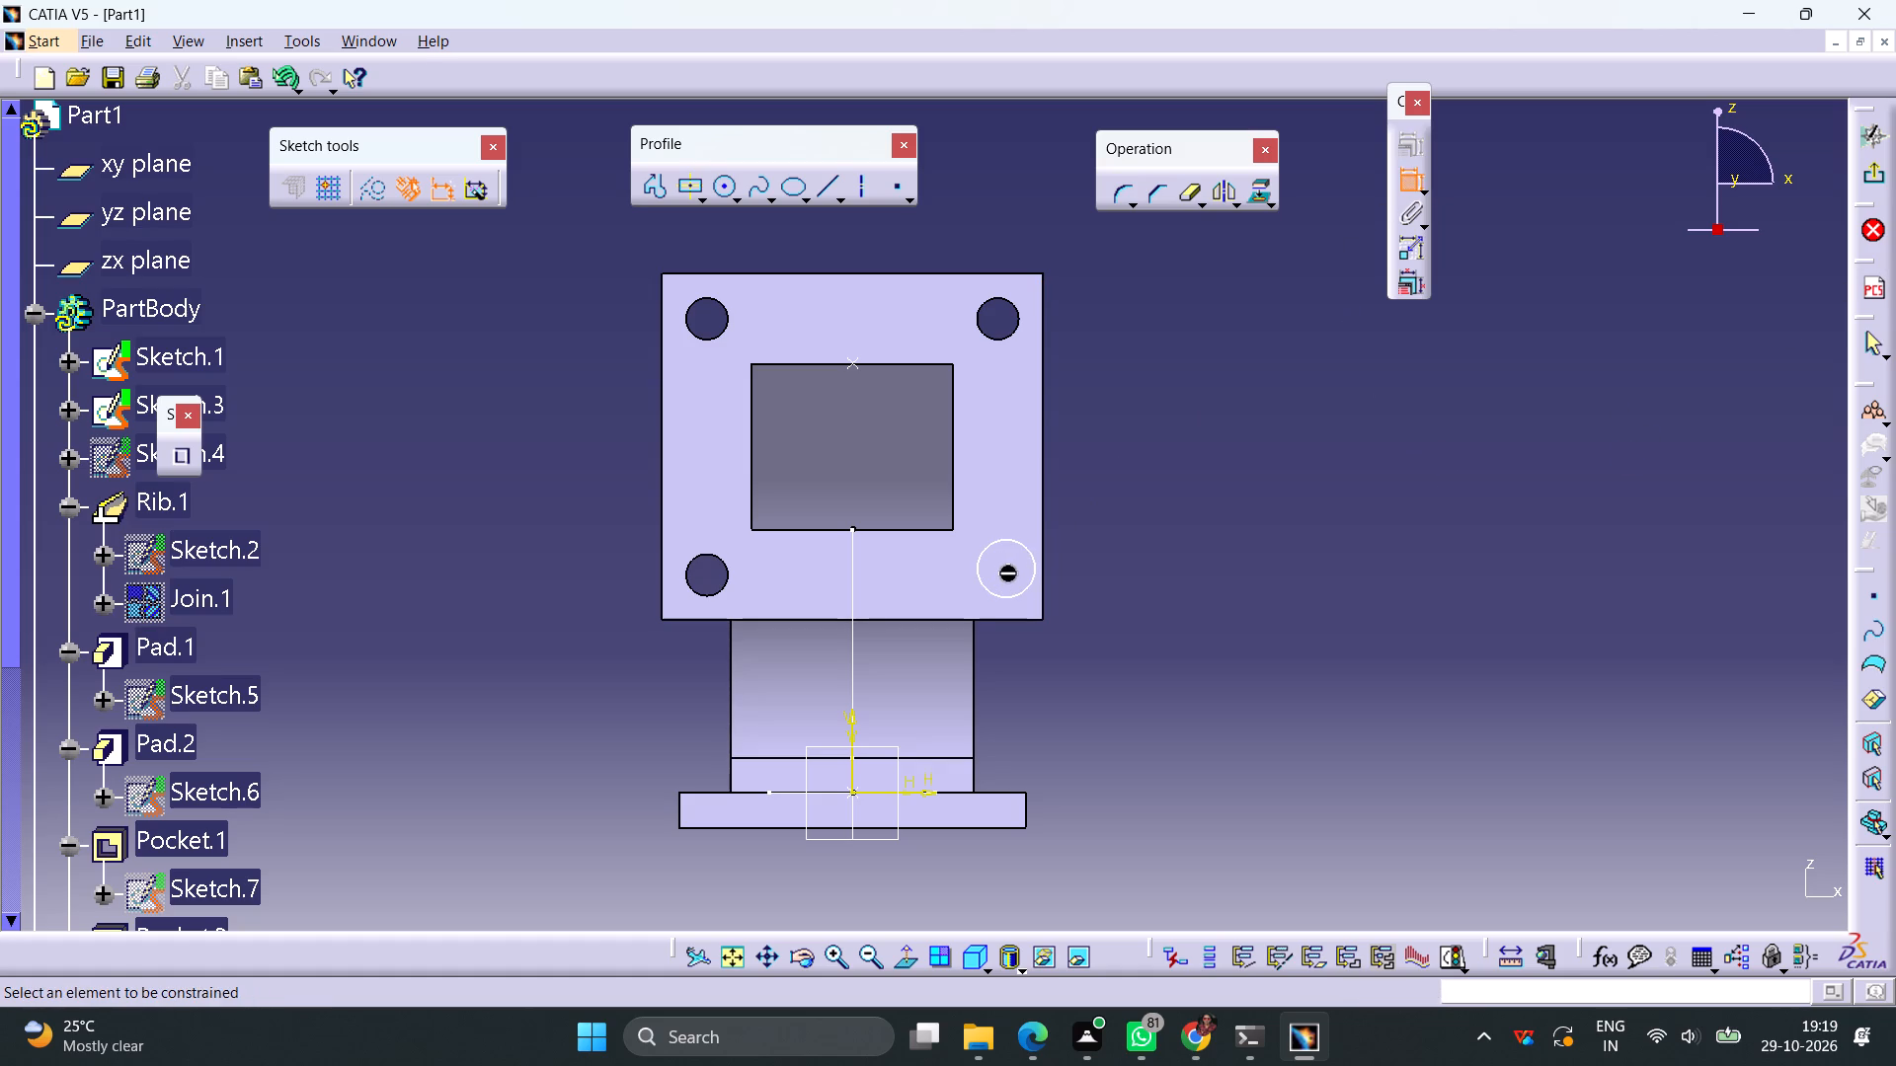
click(1006, 570)
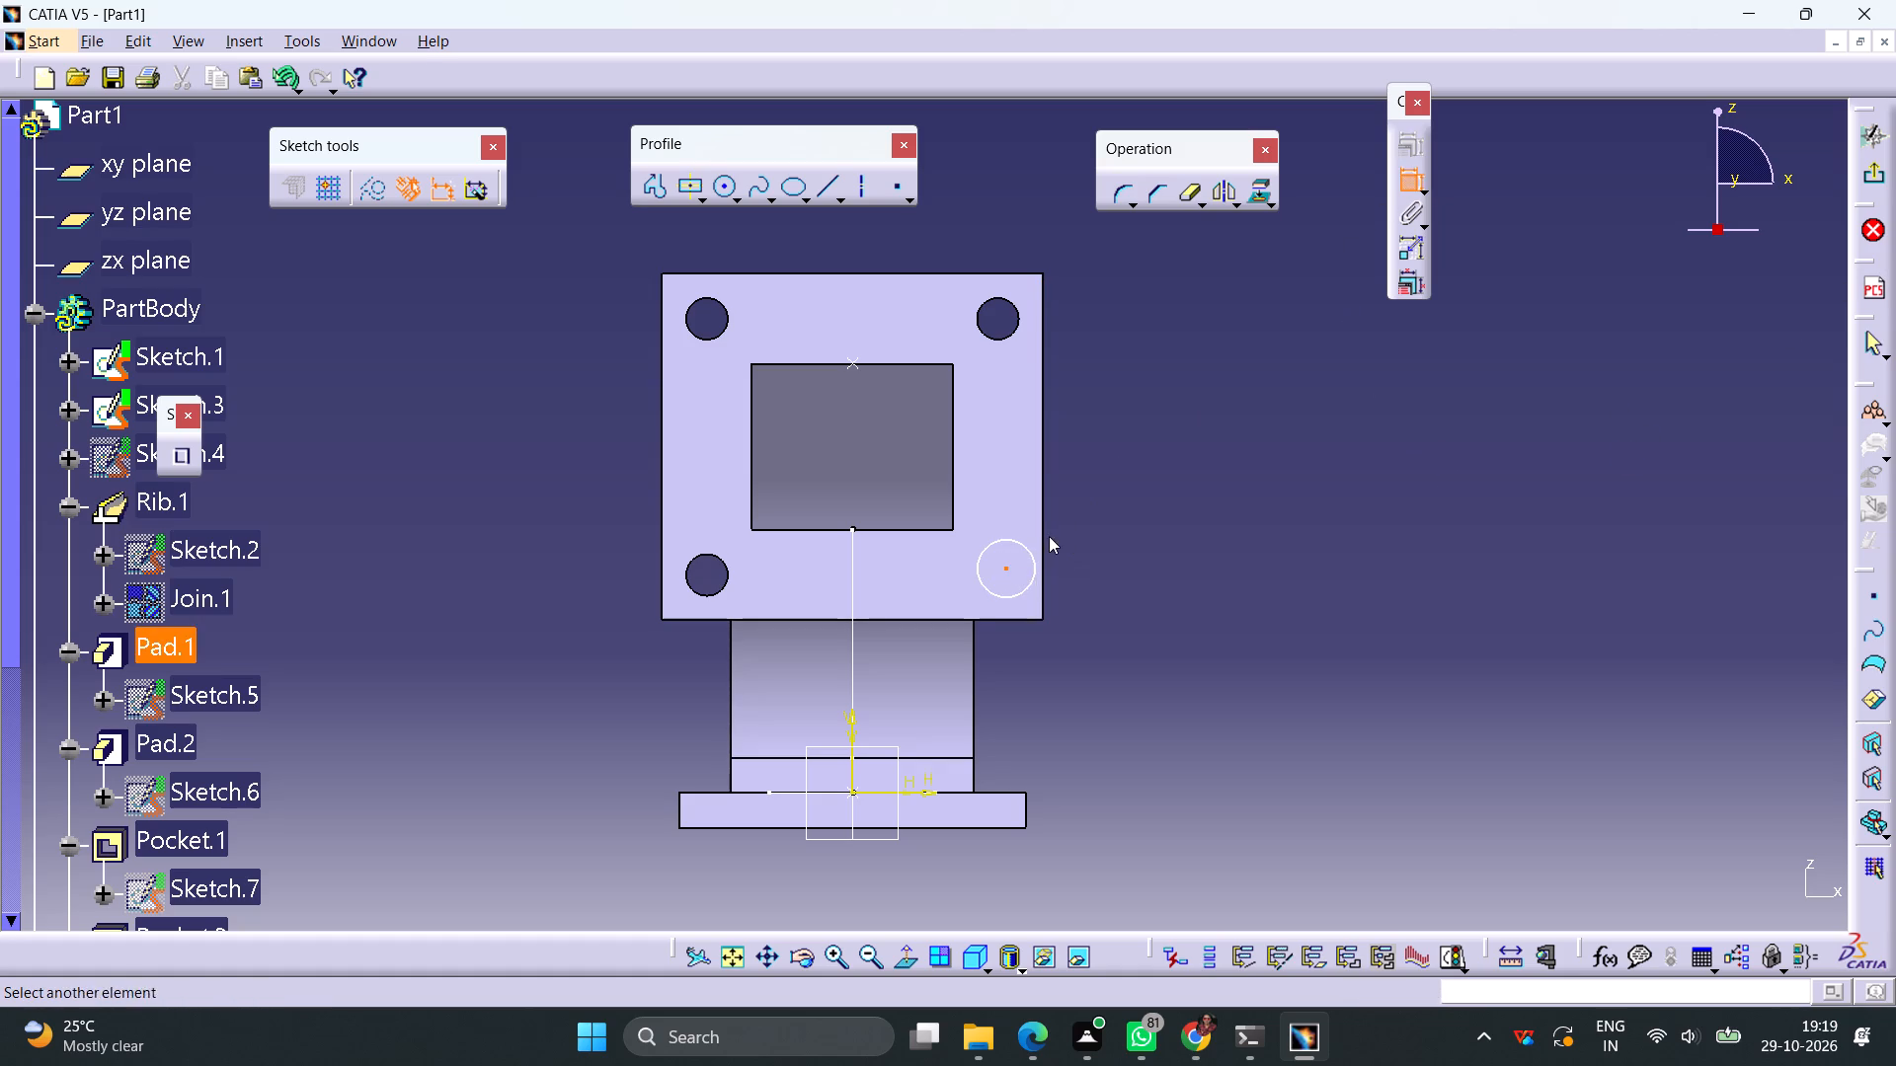
click(1041, 536)
click(1117, 537)
double_click(1118, 530)
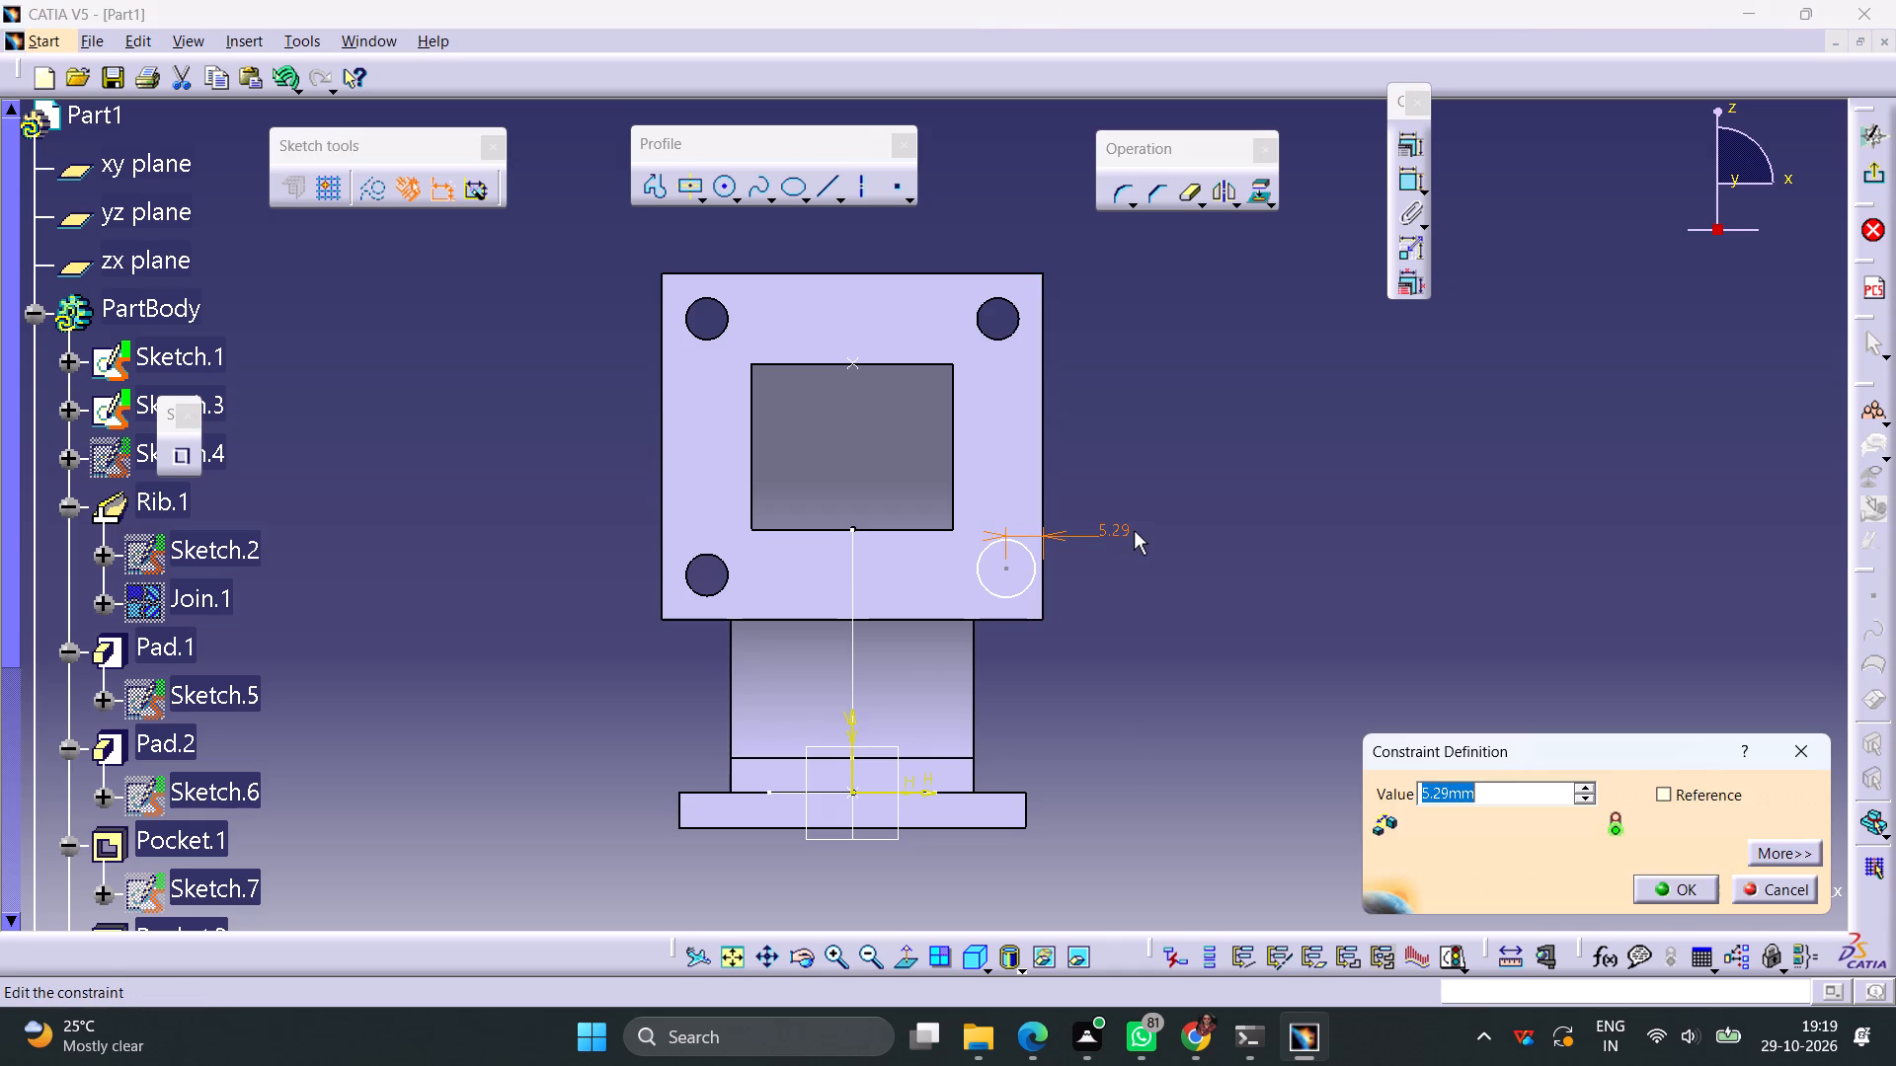
text(6.5)
key(Return)
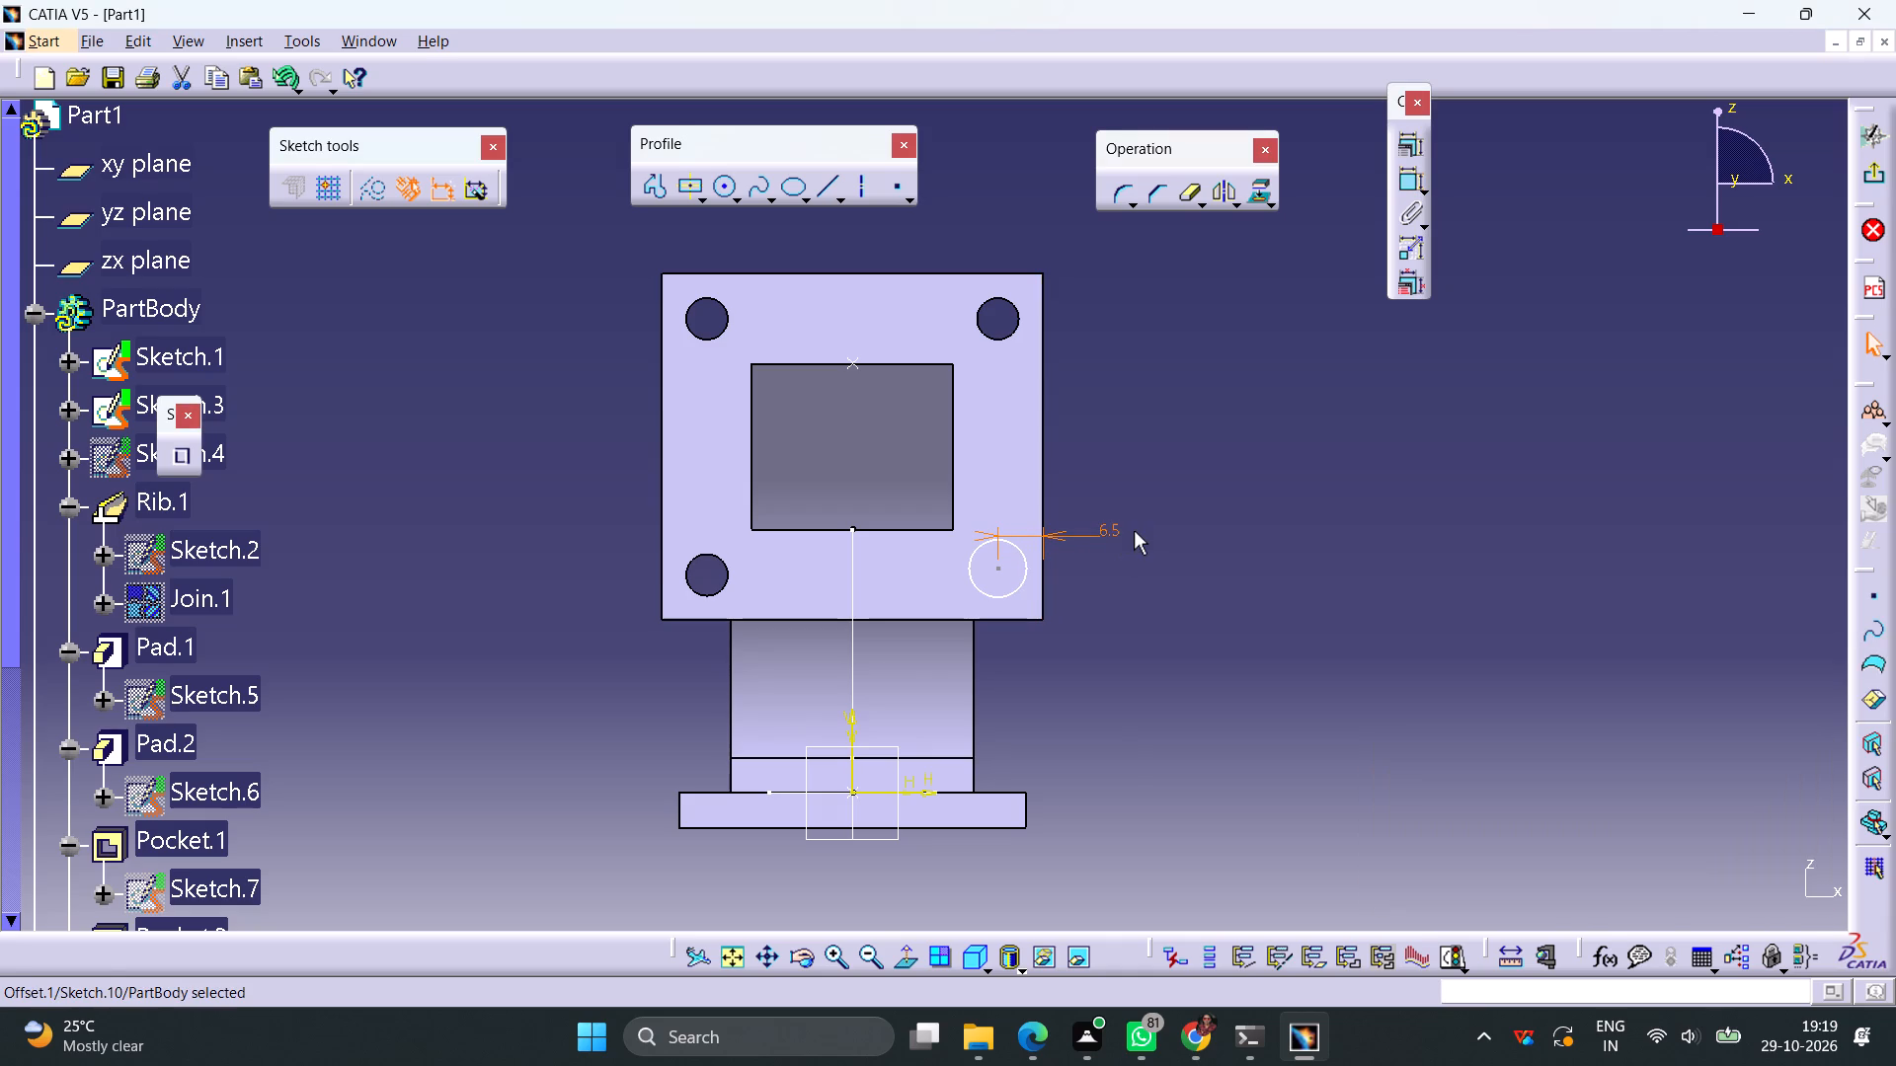
click(1316, 608)
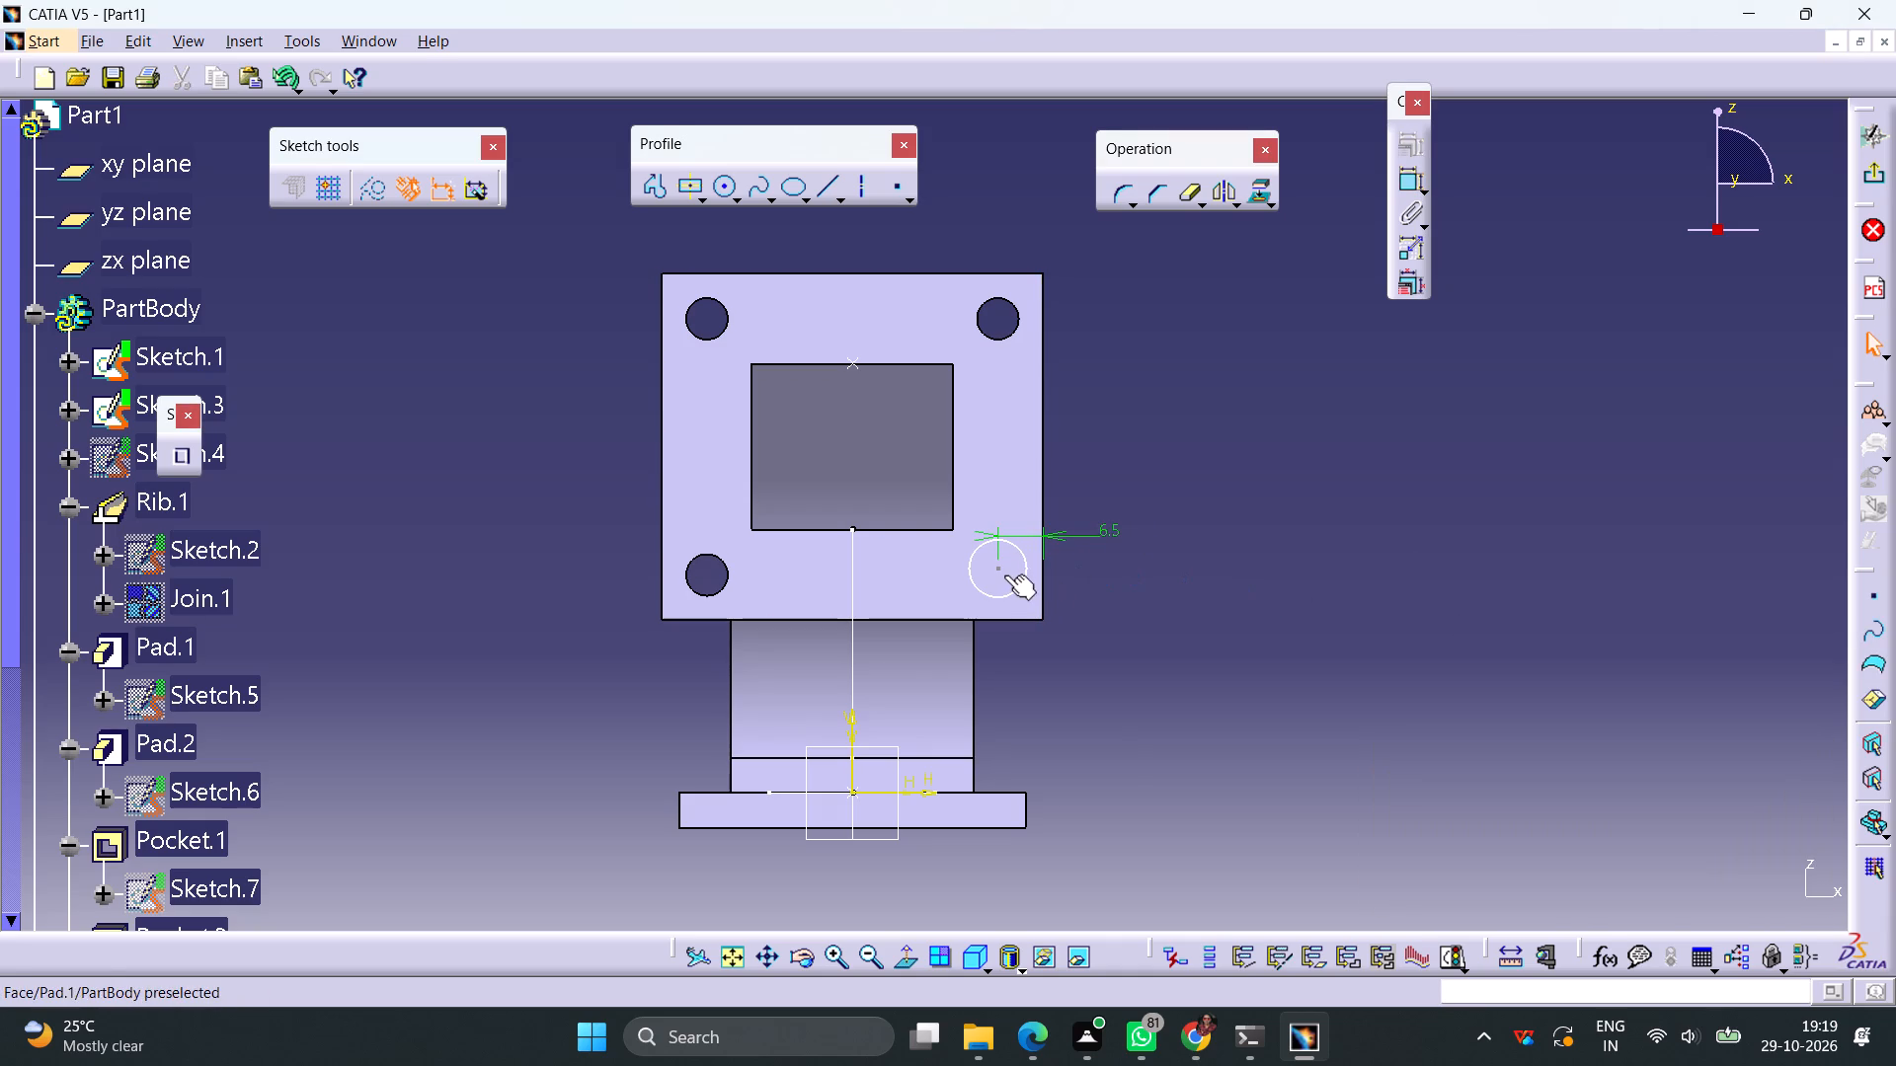
Dimension the lower-right circle's centre from the flange's bottom edge and set the distance to 6.5 mm.
click(998, 571)
click(1412, 179)
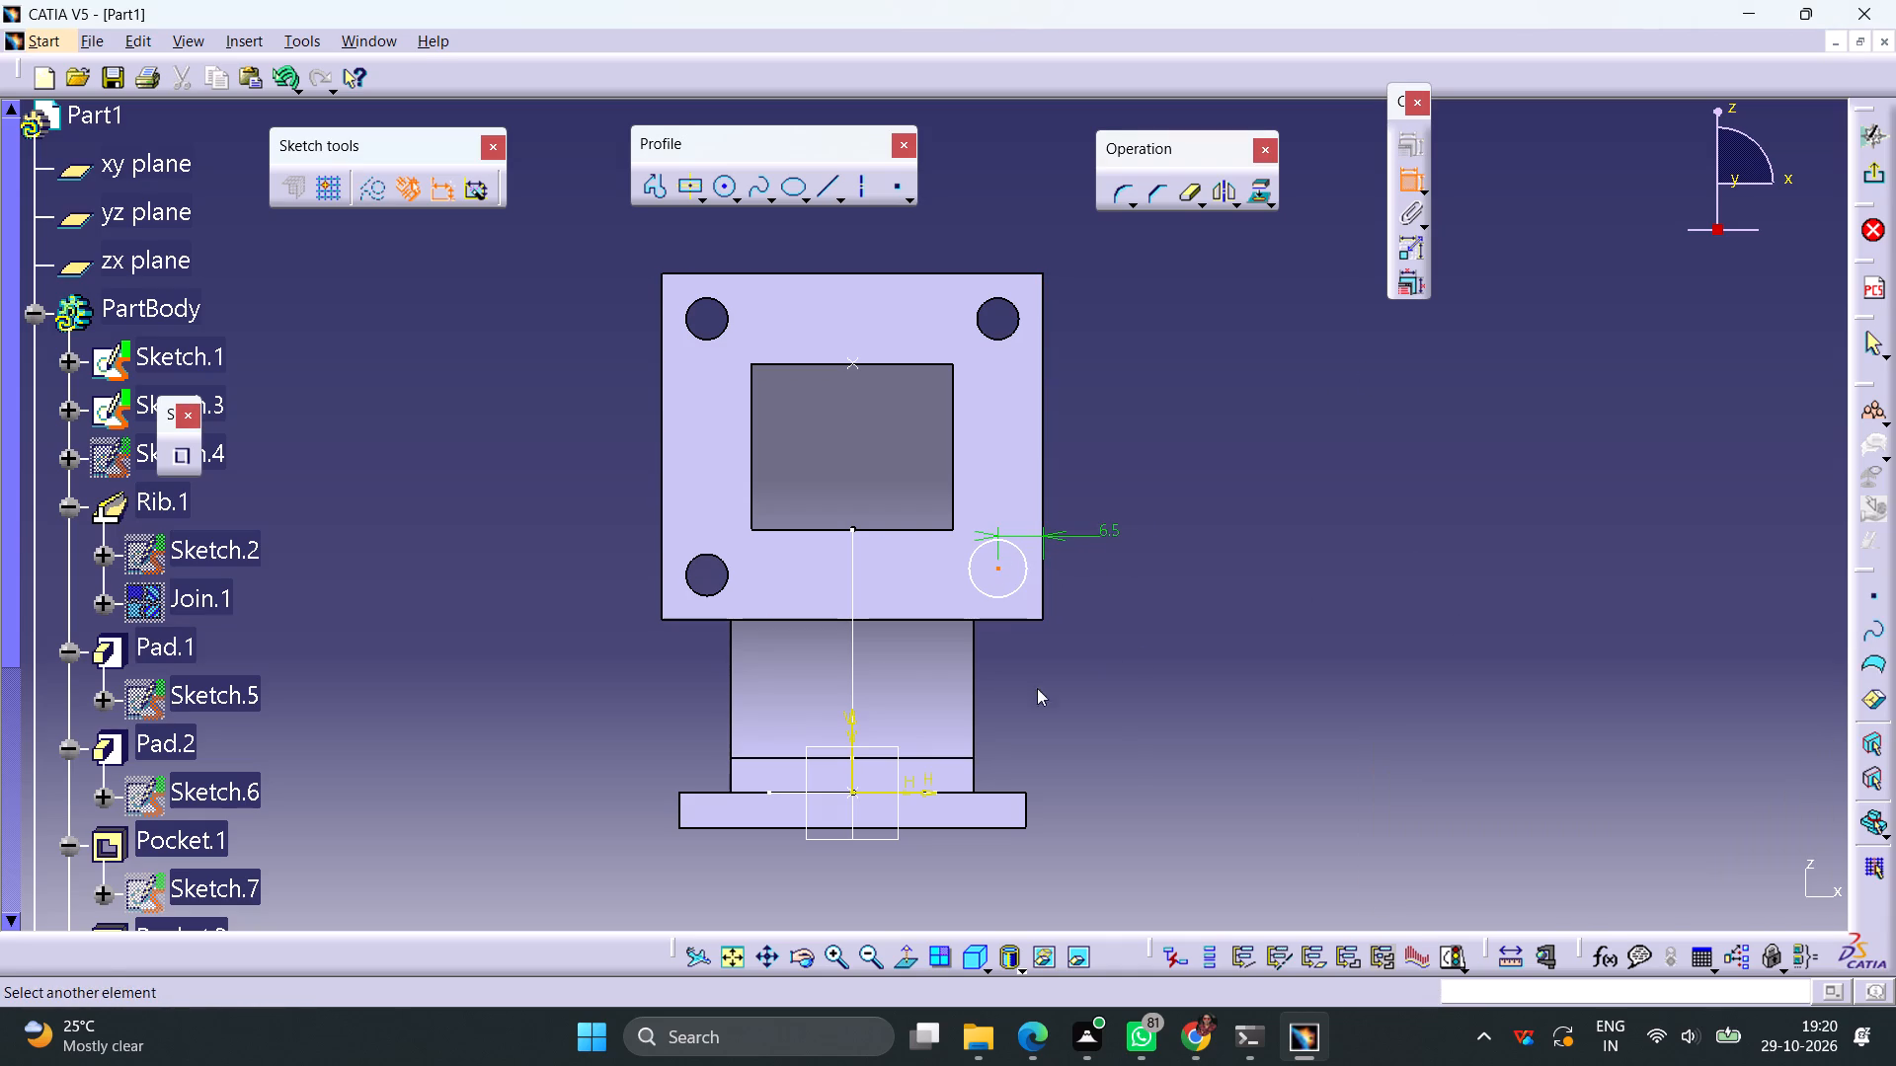
click(1007, 618)
click(1073, 677)
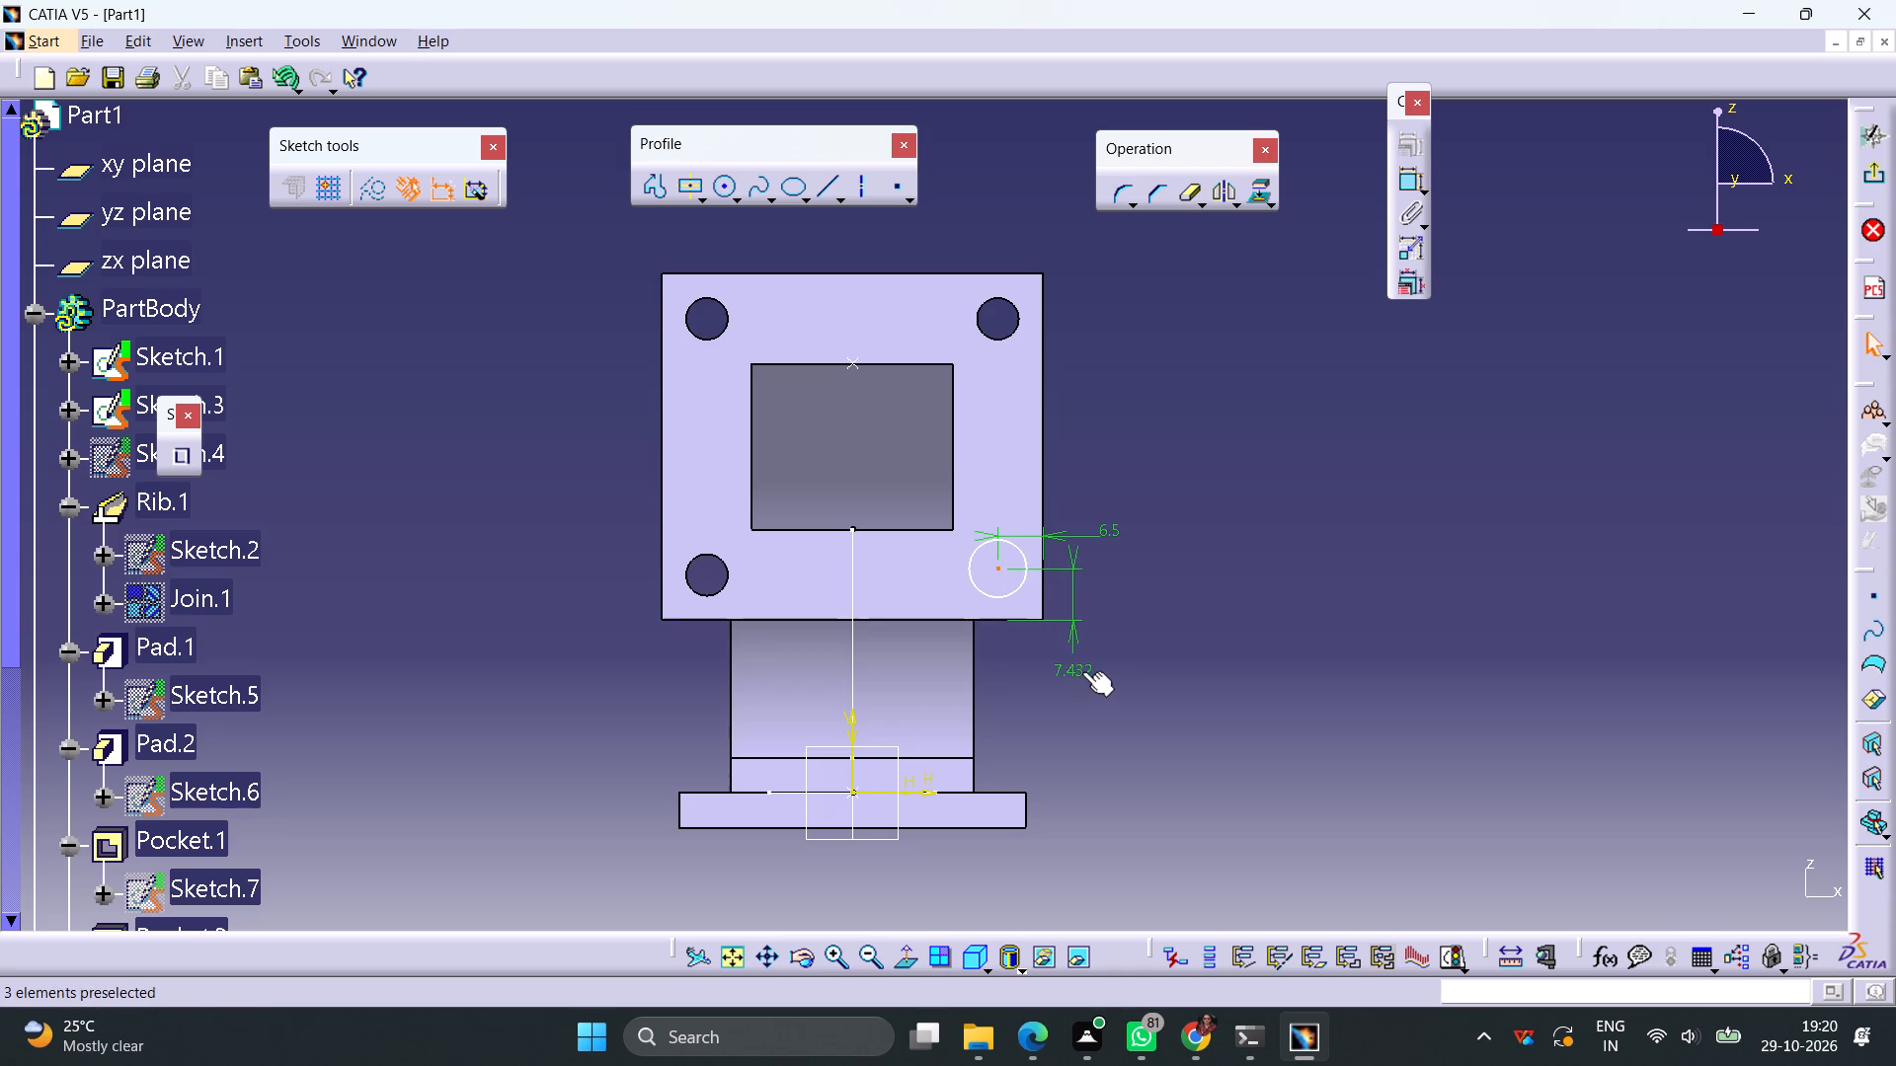
double_click(1082, 671)
text(6.5)
key(Return)
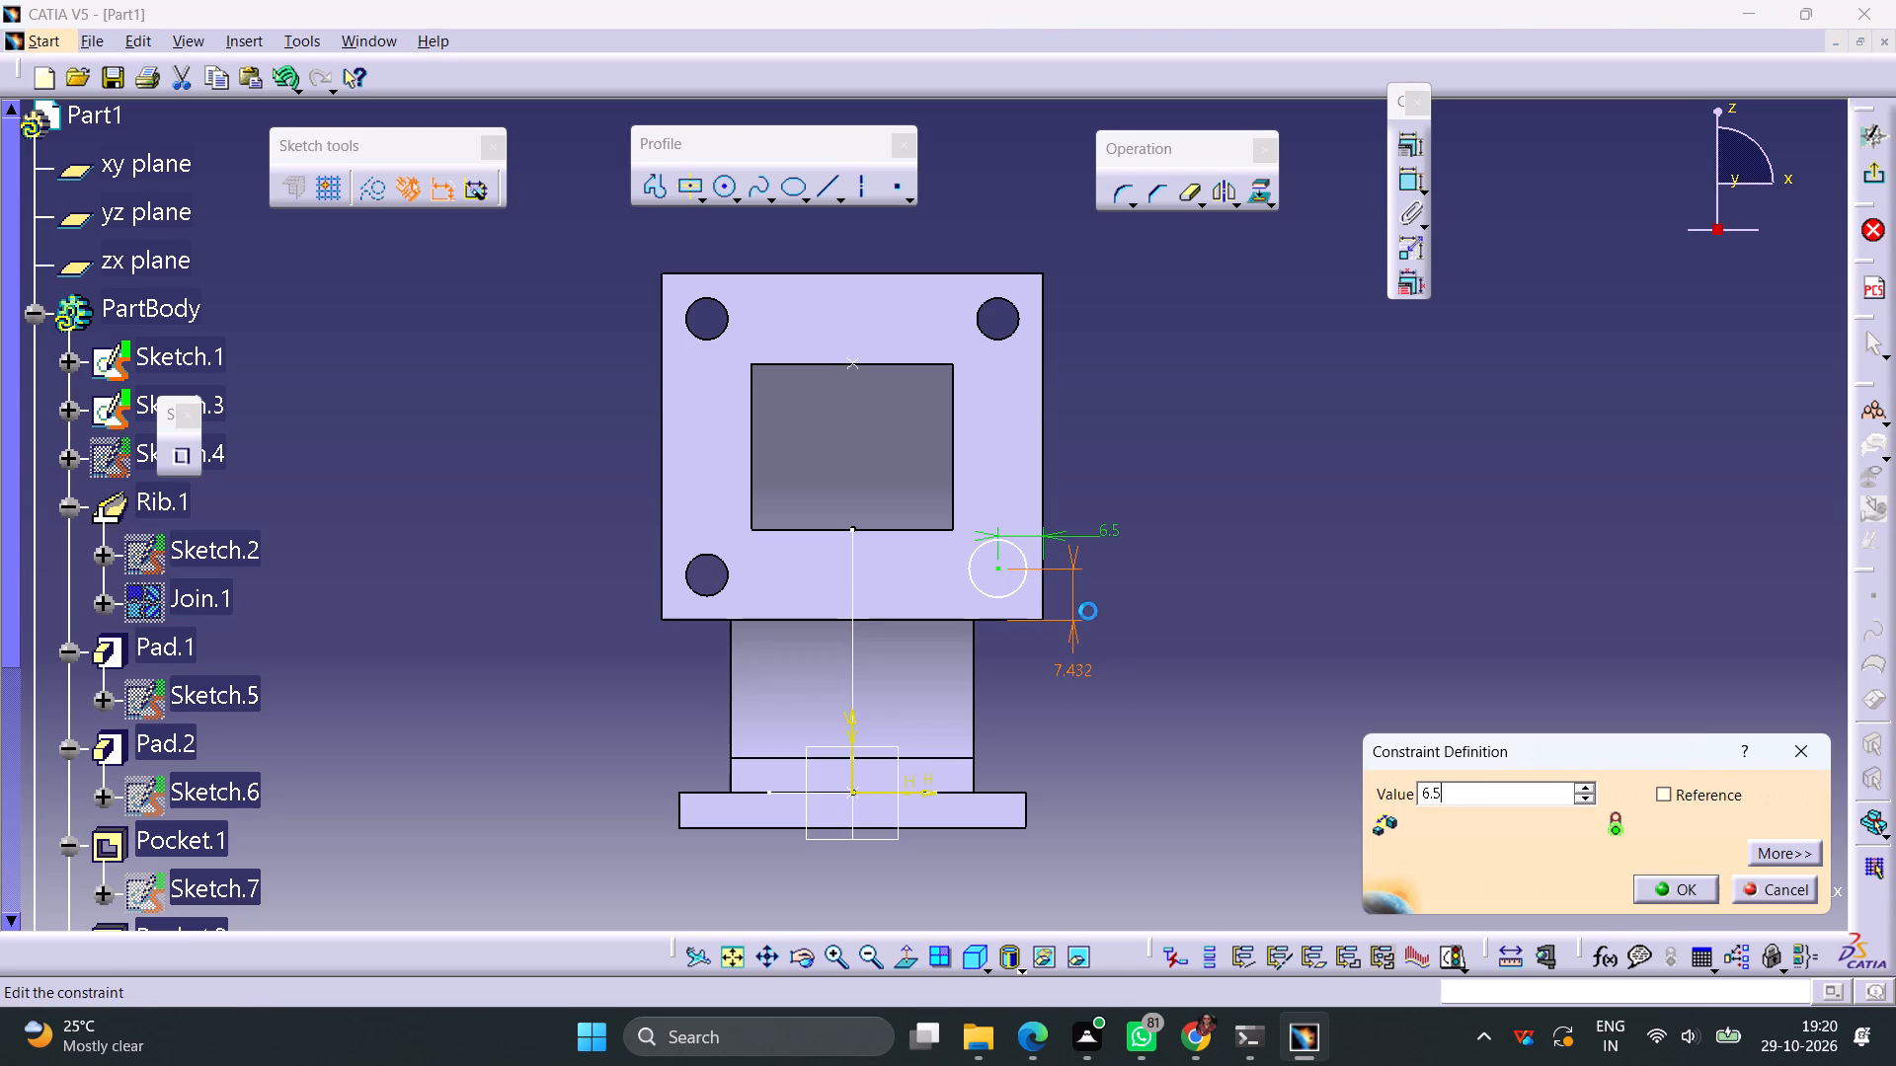
click(1329, 589)
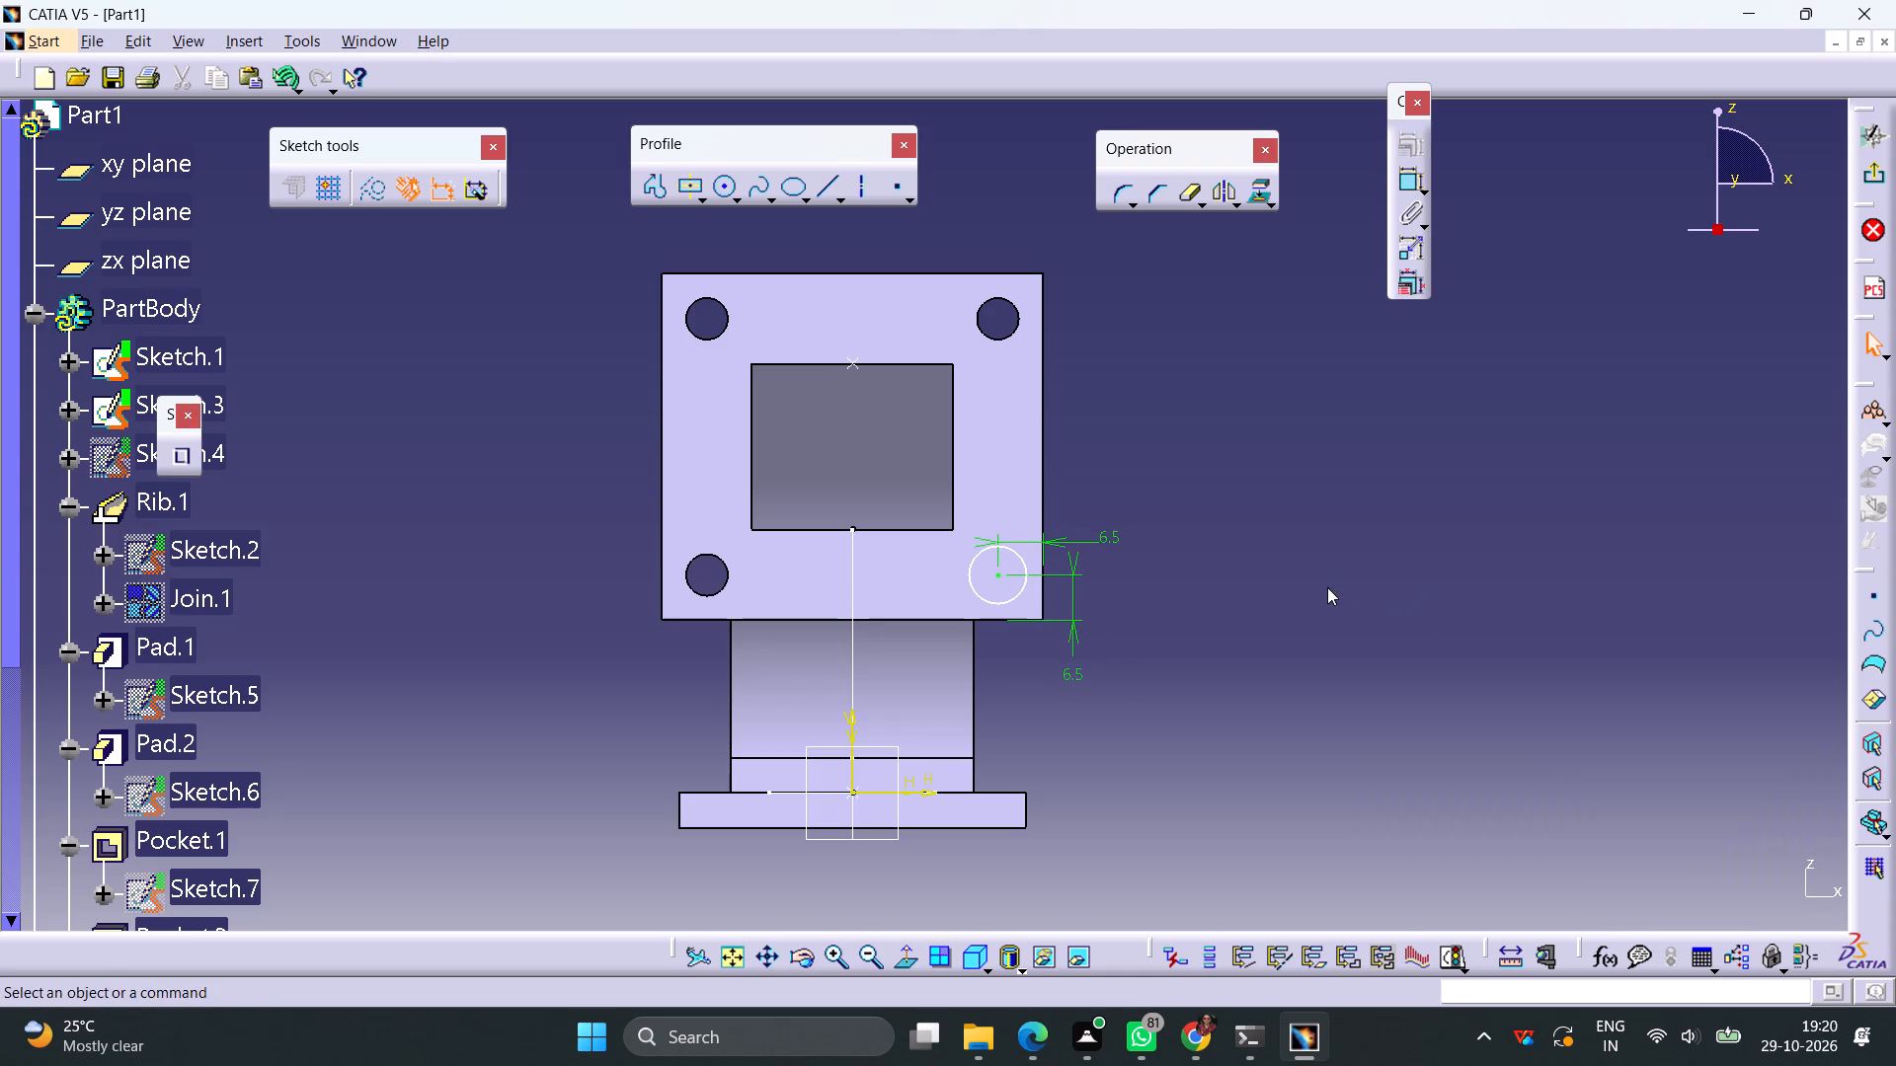
Dimension the lower-right circle's diameter and set it to 6 mm.
click(1014, 597)
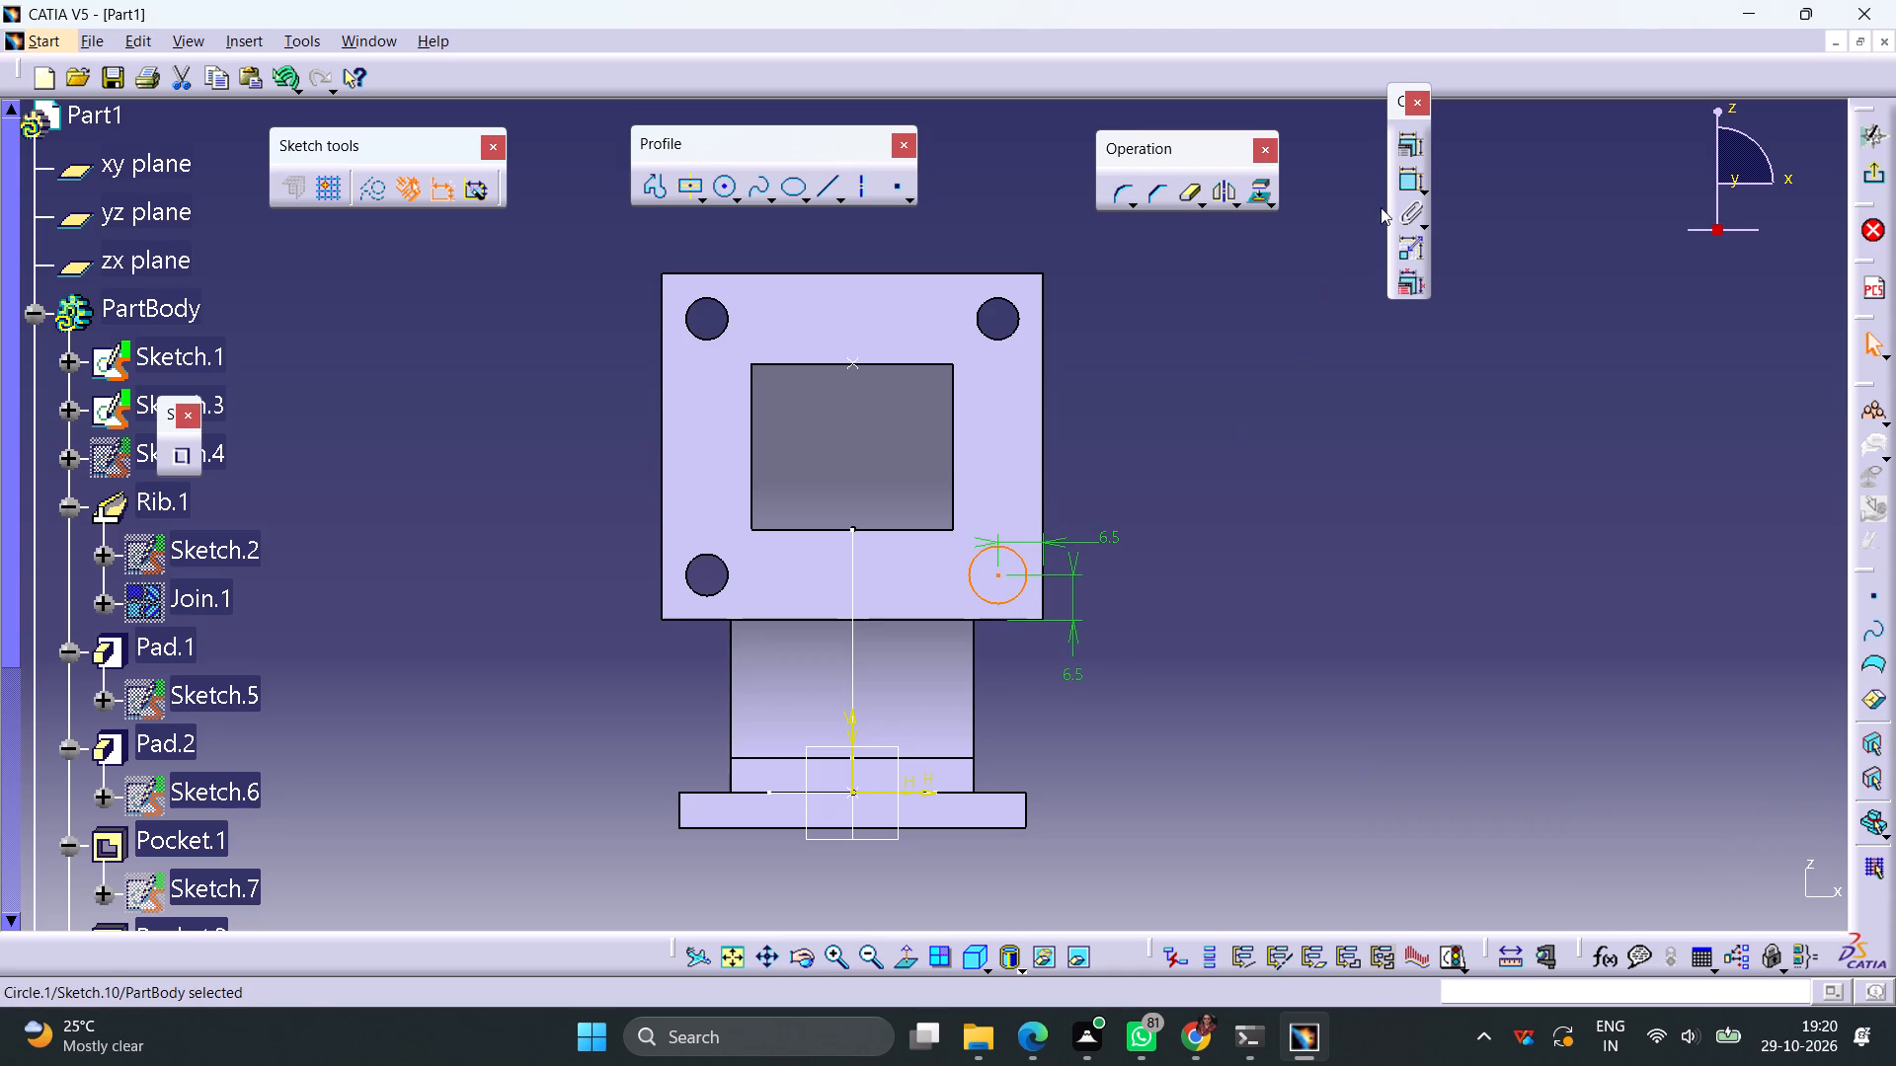
click(1405, 190)
click(1167, 582)
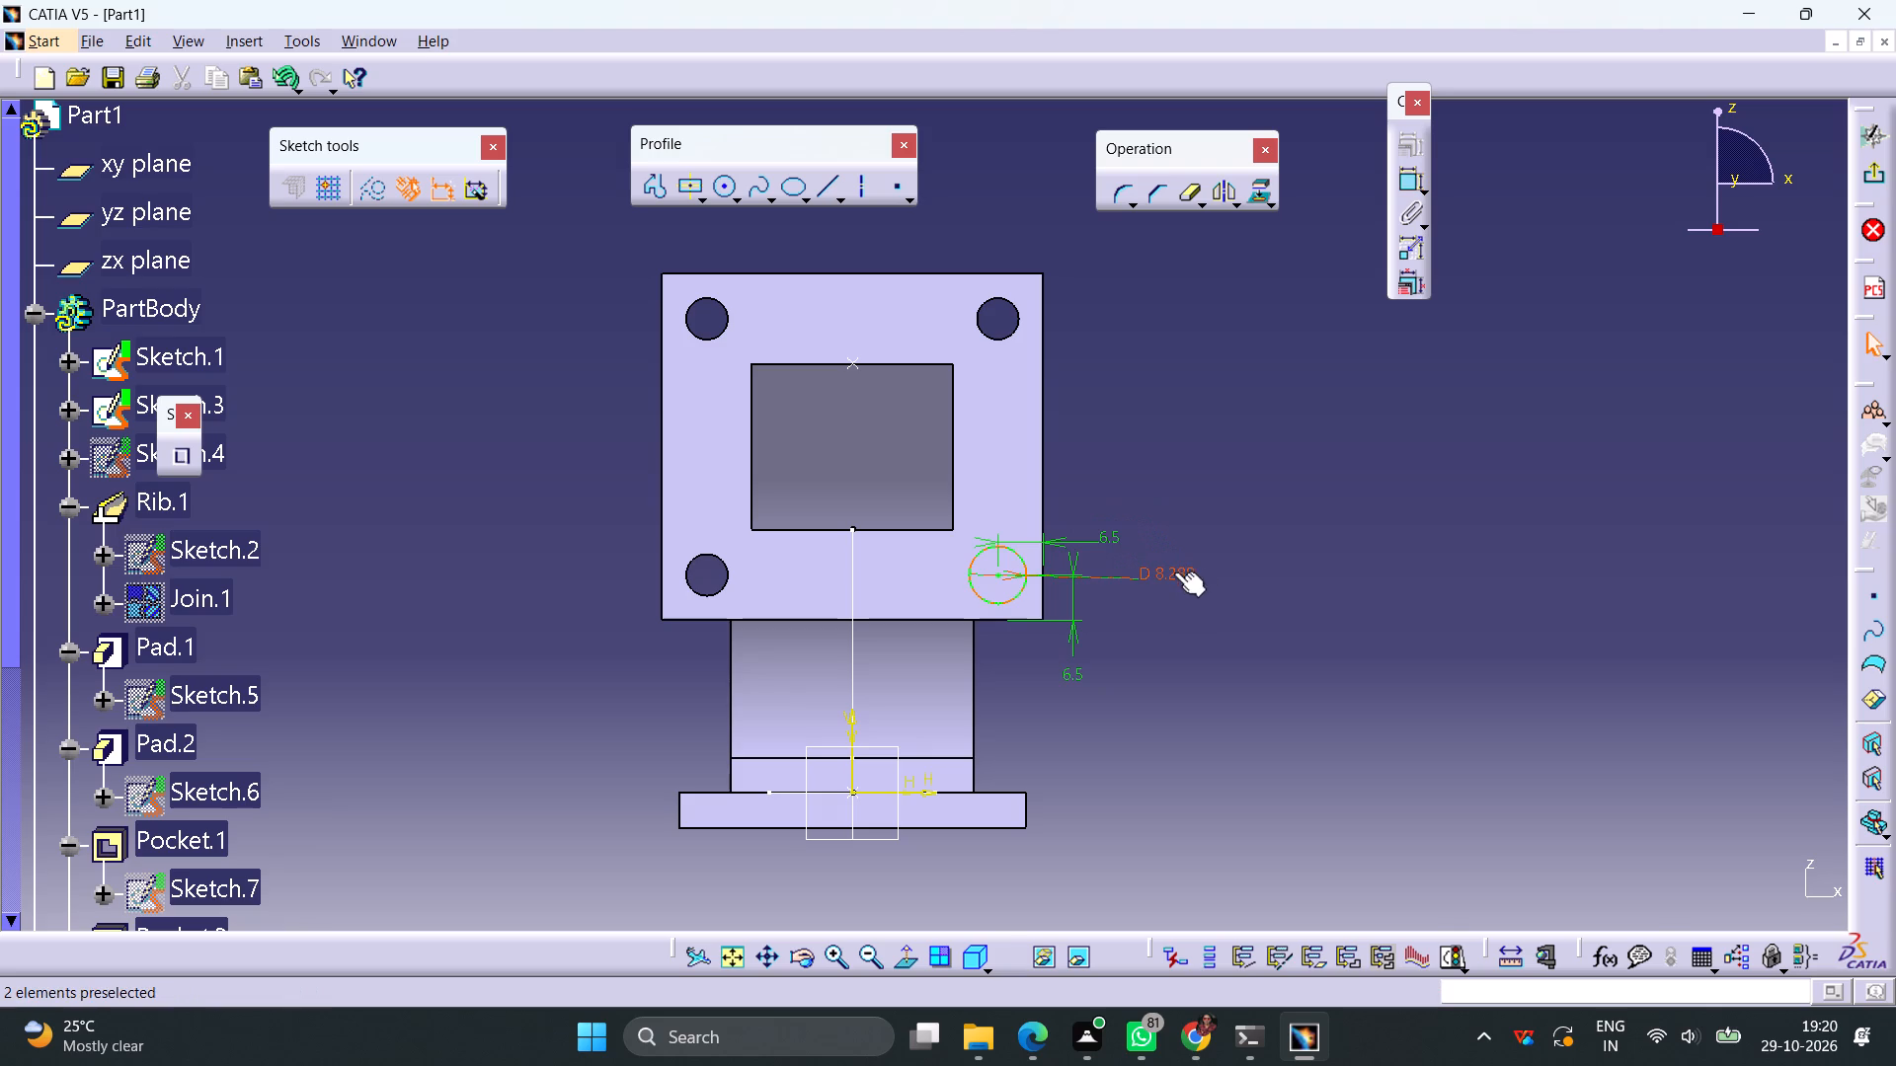
double_click(1174, 571)
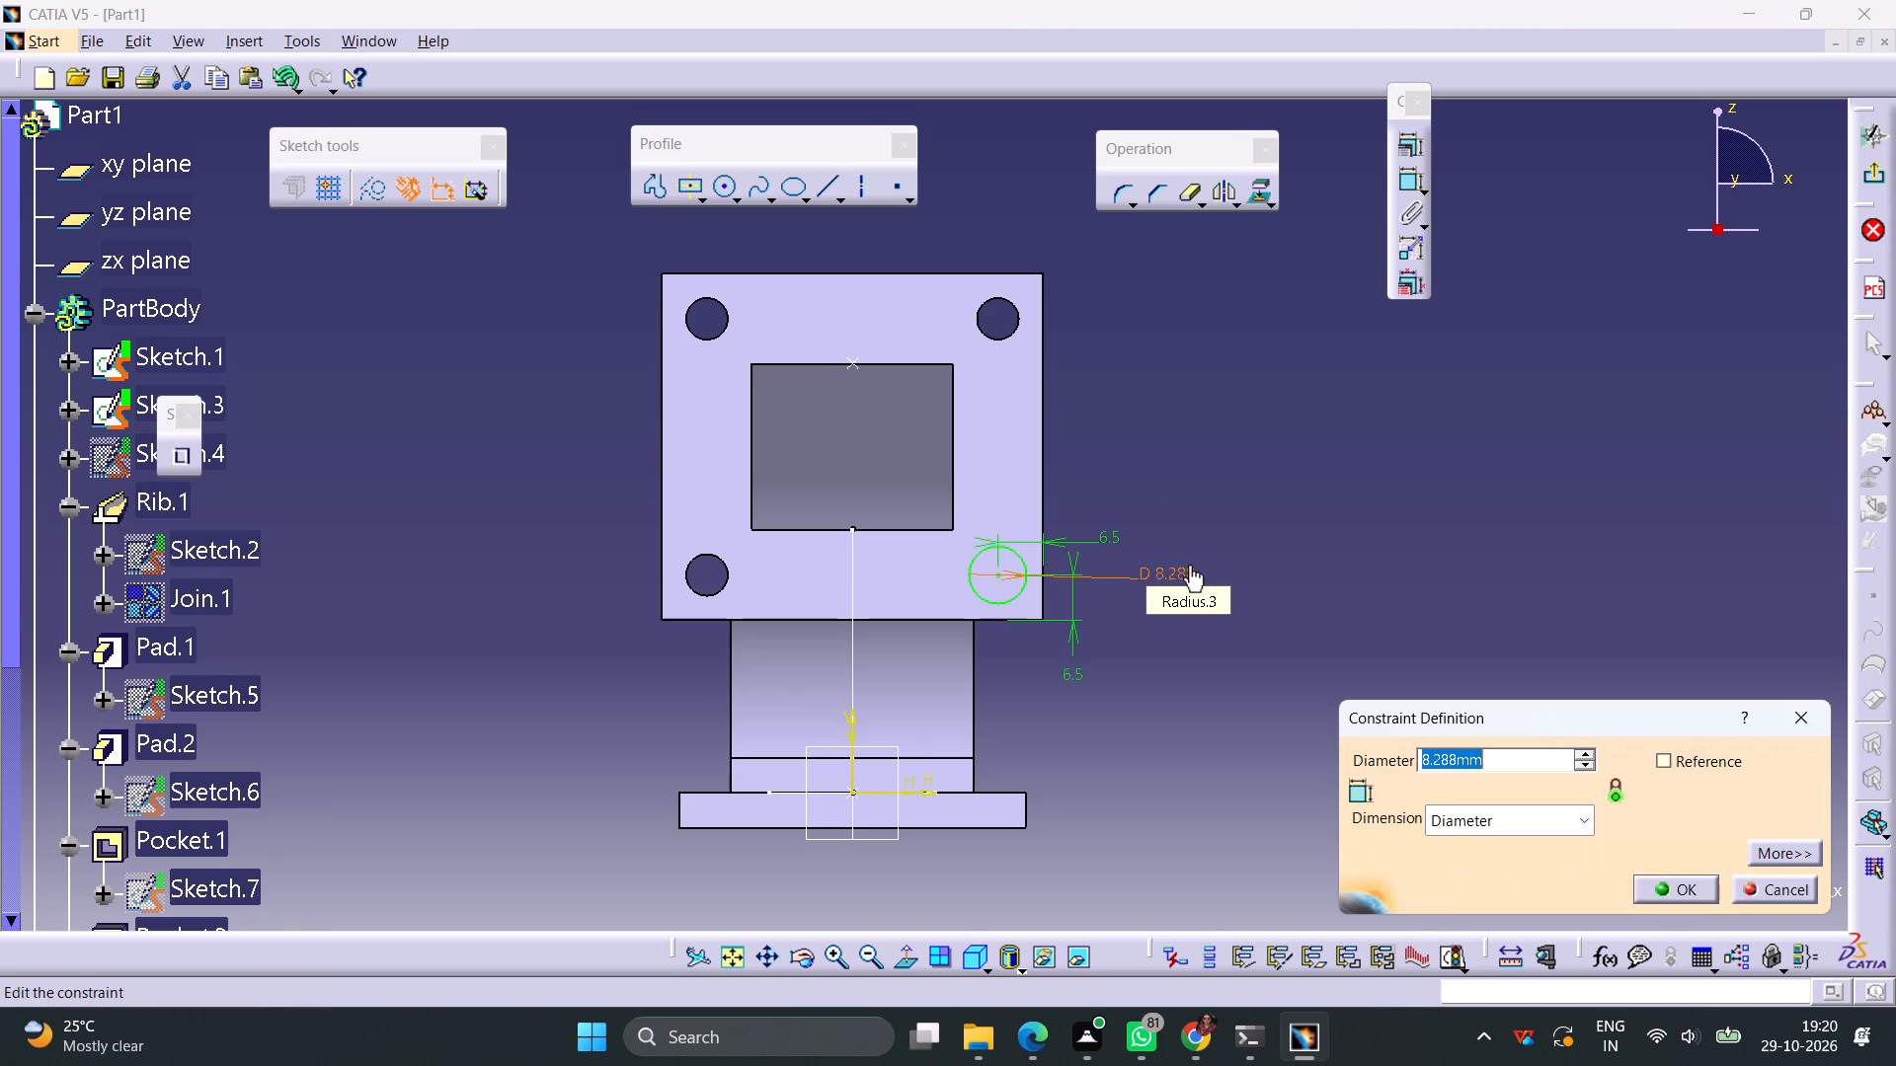
key(6)
key(Return)
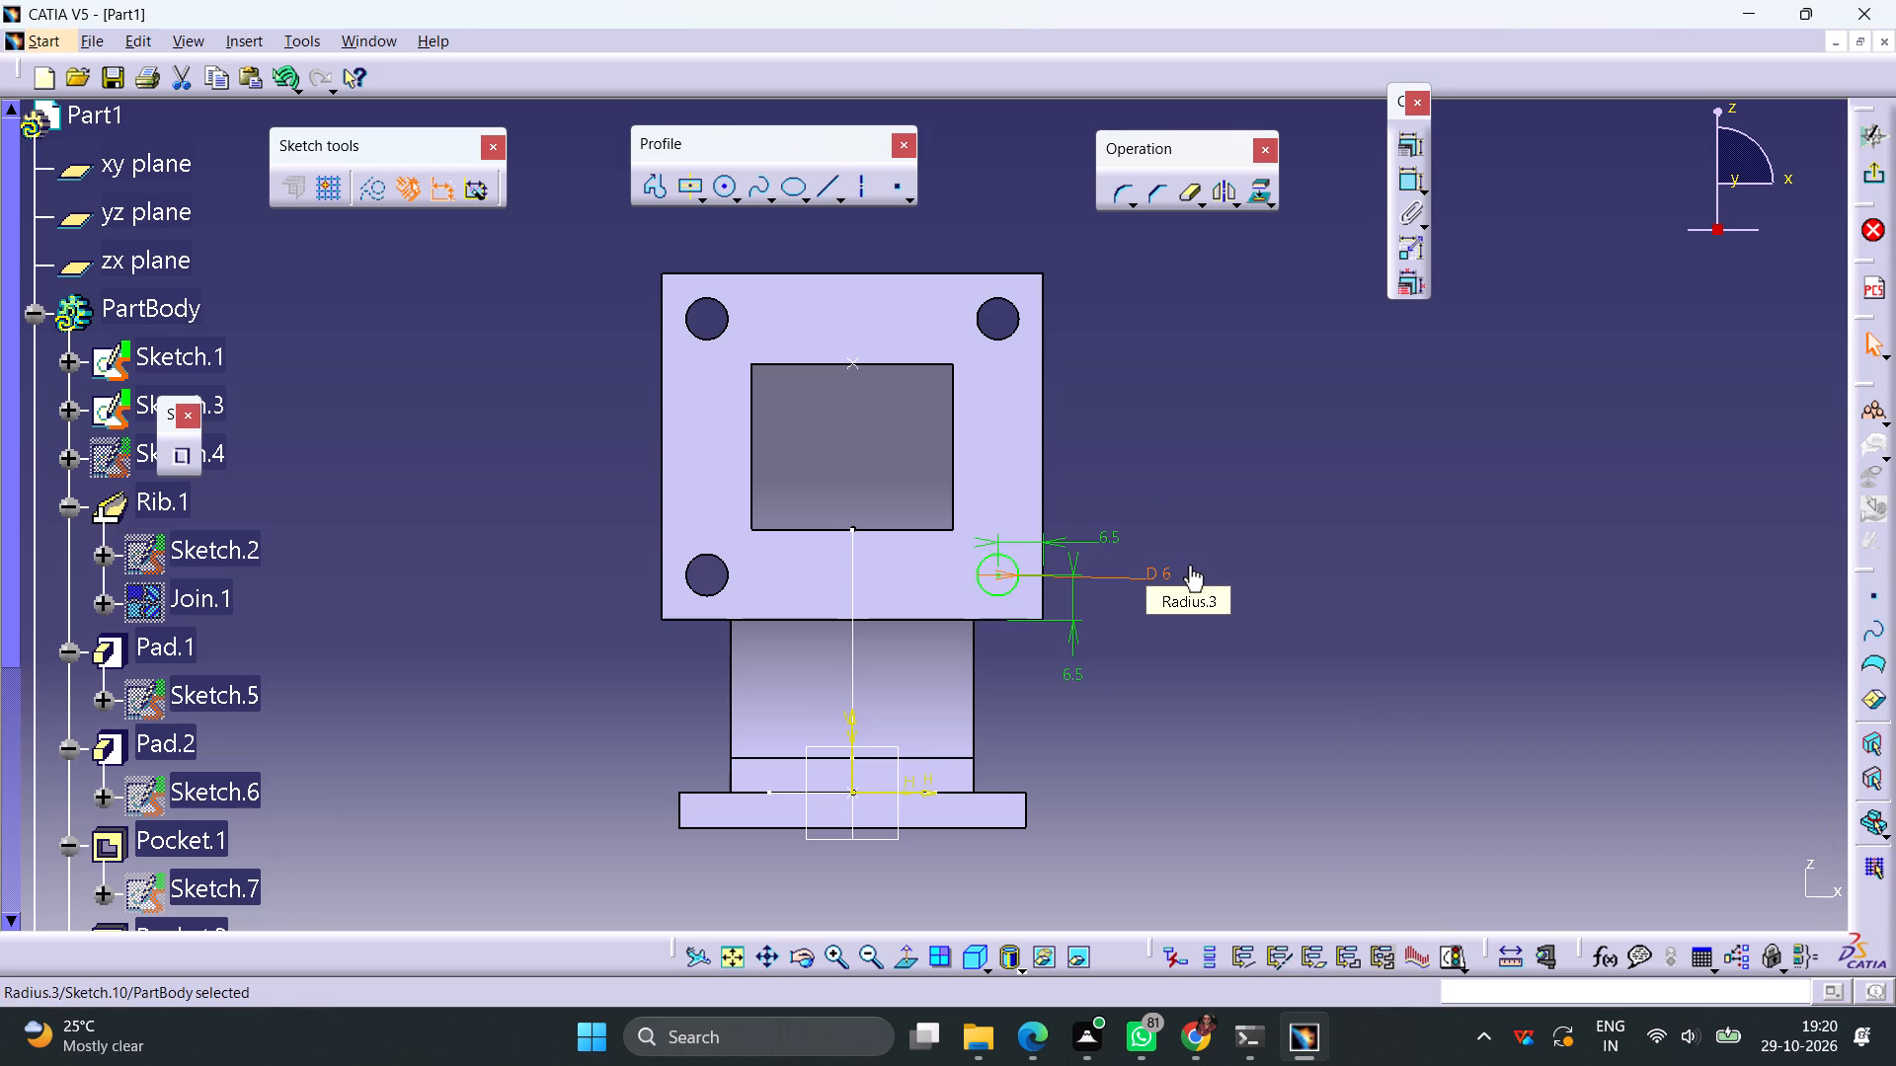
Exit the sketch and cut the lower-right circle through the flange as a pocket 5 mm deep.
click(1879, 175)
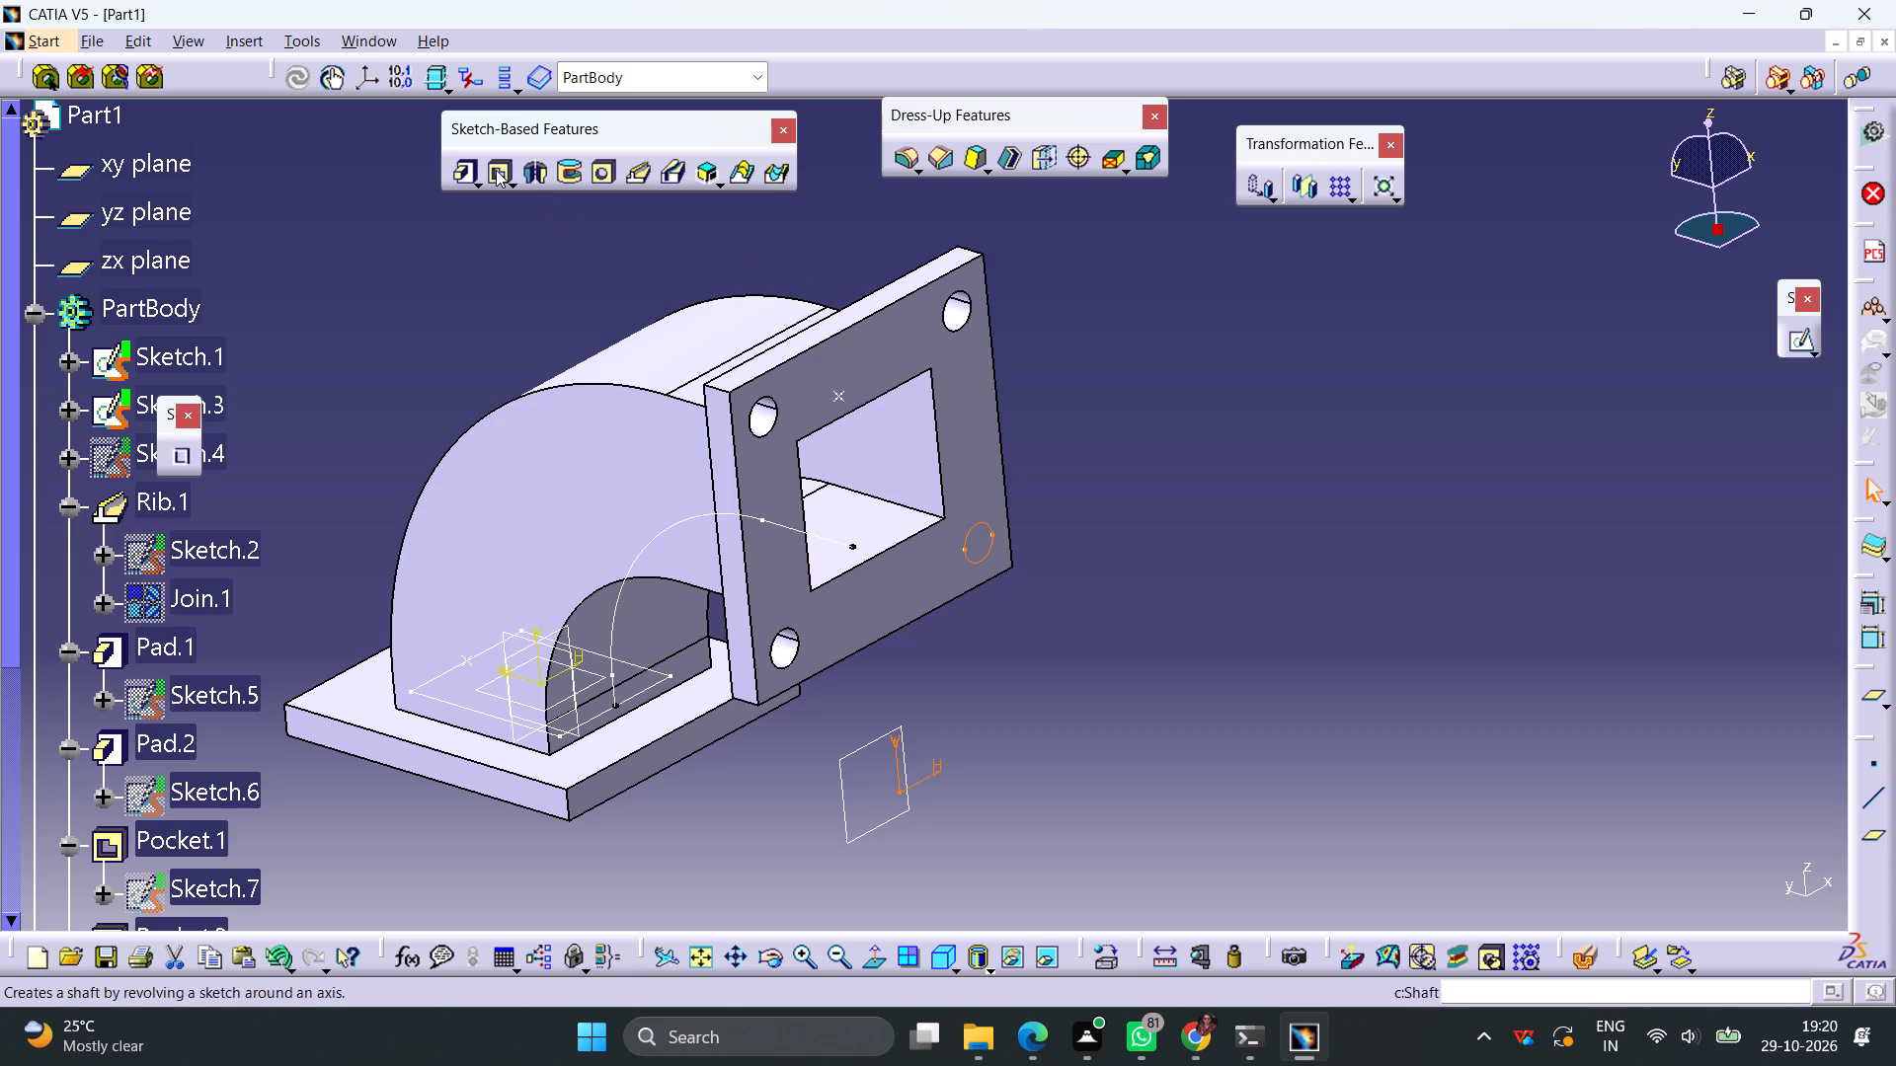
click(496, 170)
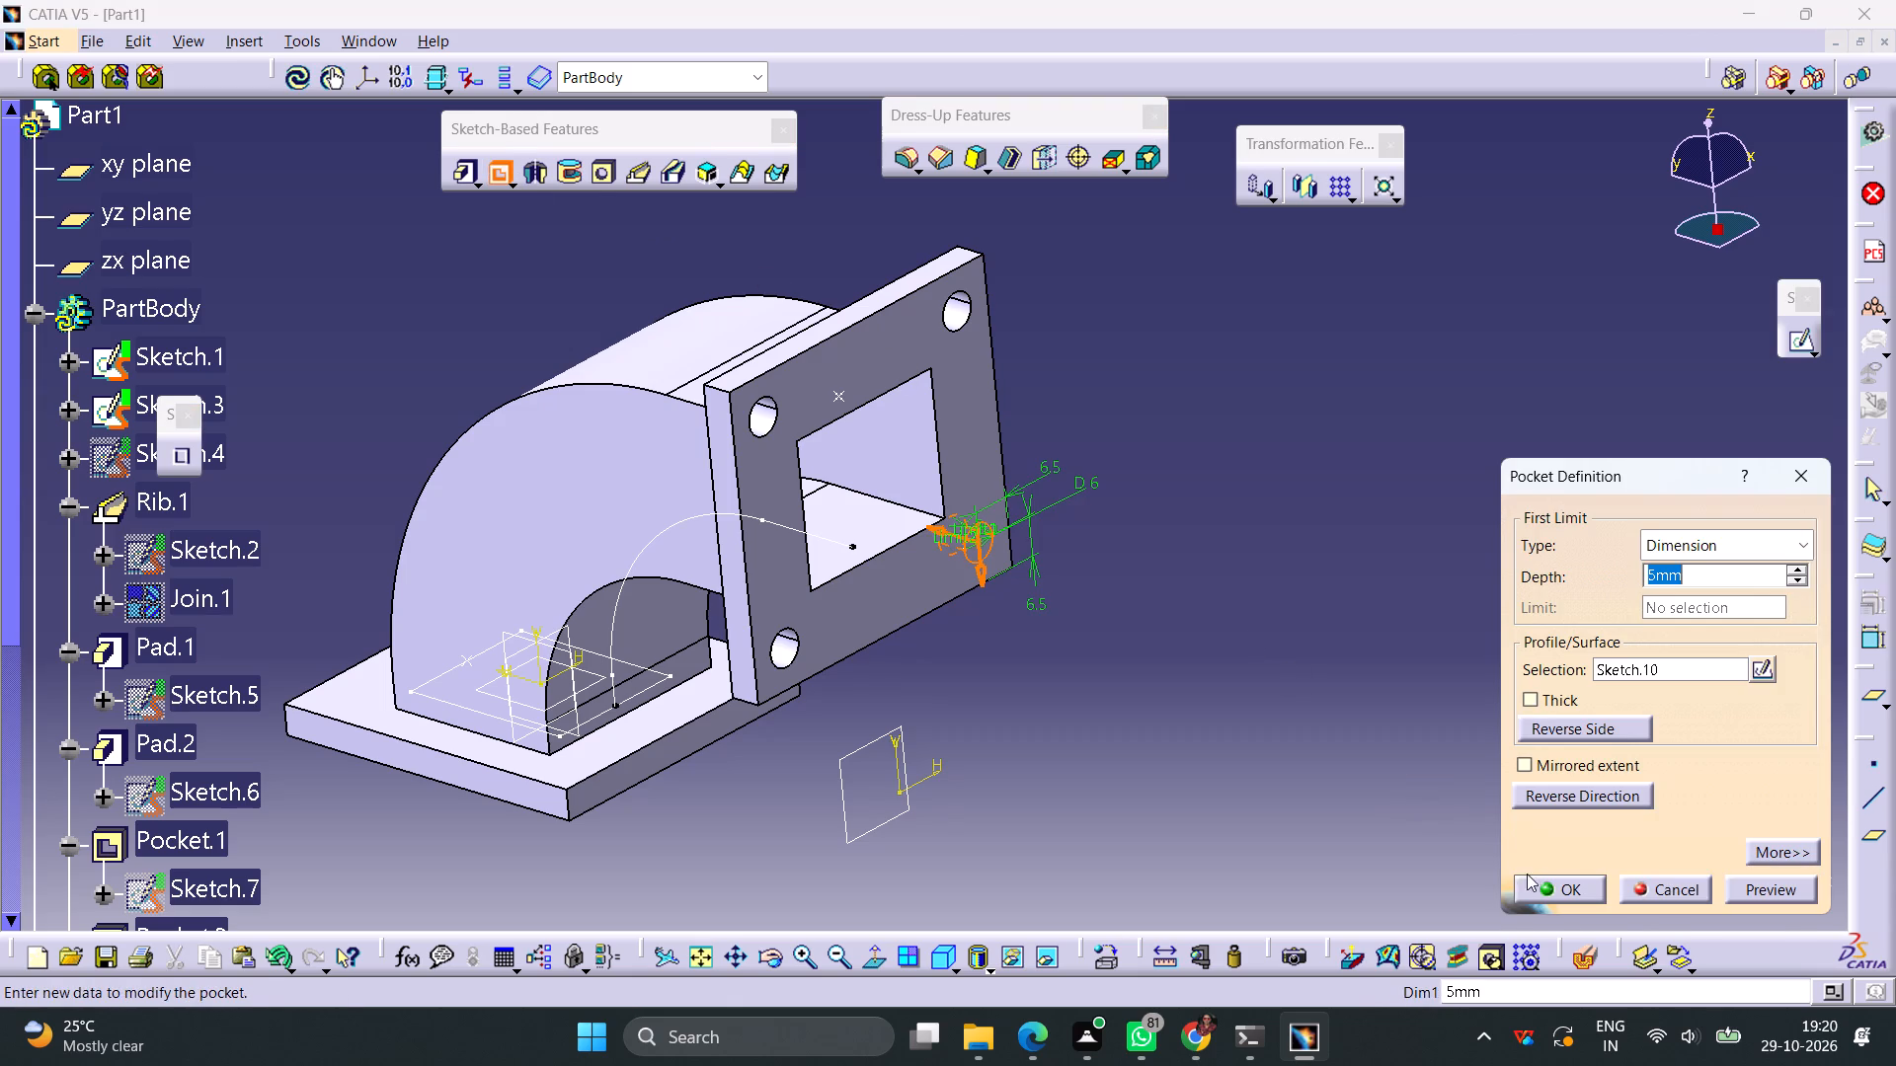
click(1537, 884)
click(1250, 677)
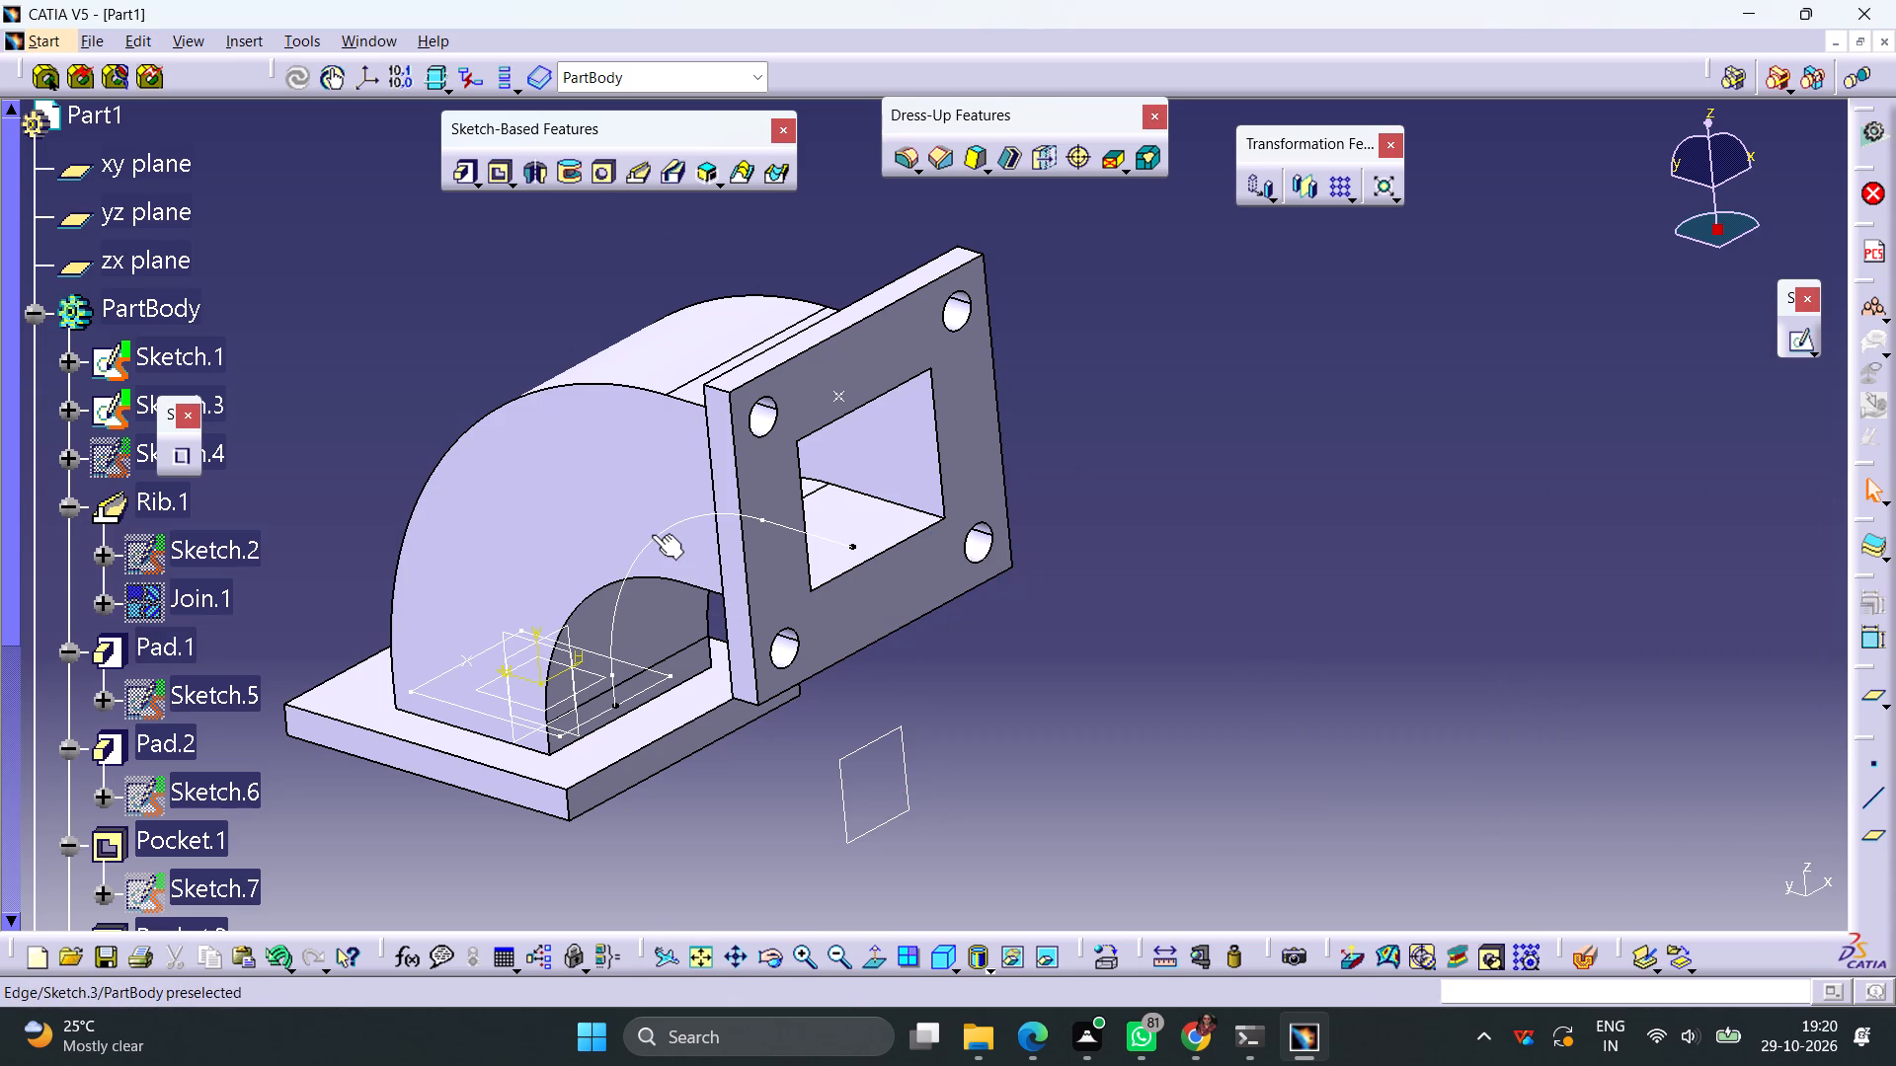
Hide the curved path sketch (Sketch.3), the reference plane (Plane.1) and the base profile sketch (Sketch.1).
right_click(652, 534)
click(728, 530)
middle_drag(984, 685, 985, 685)
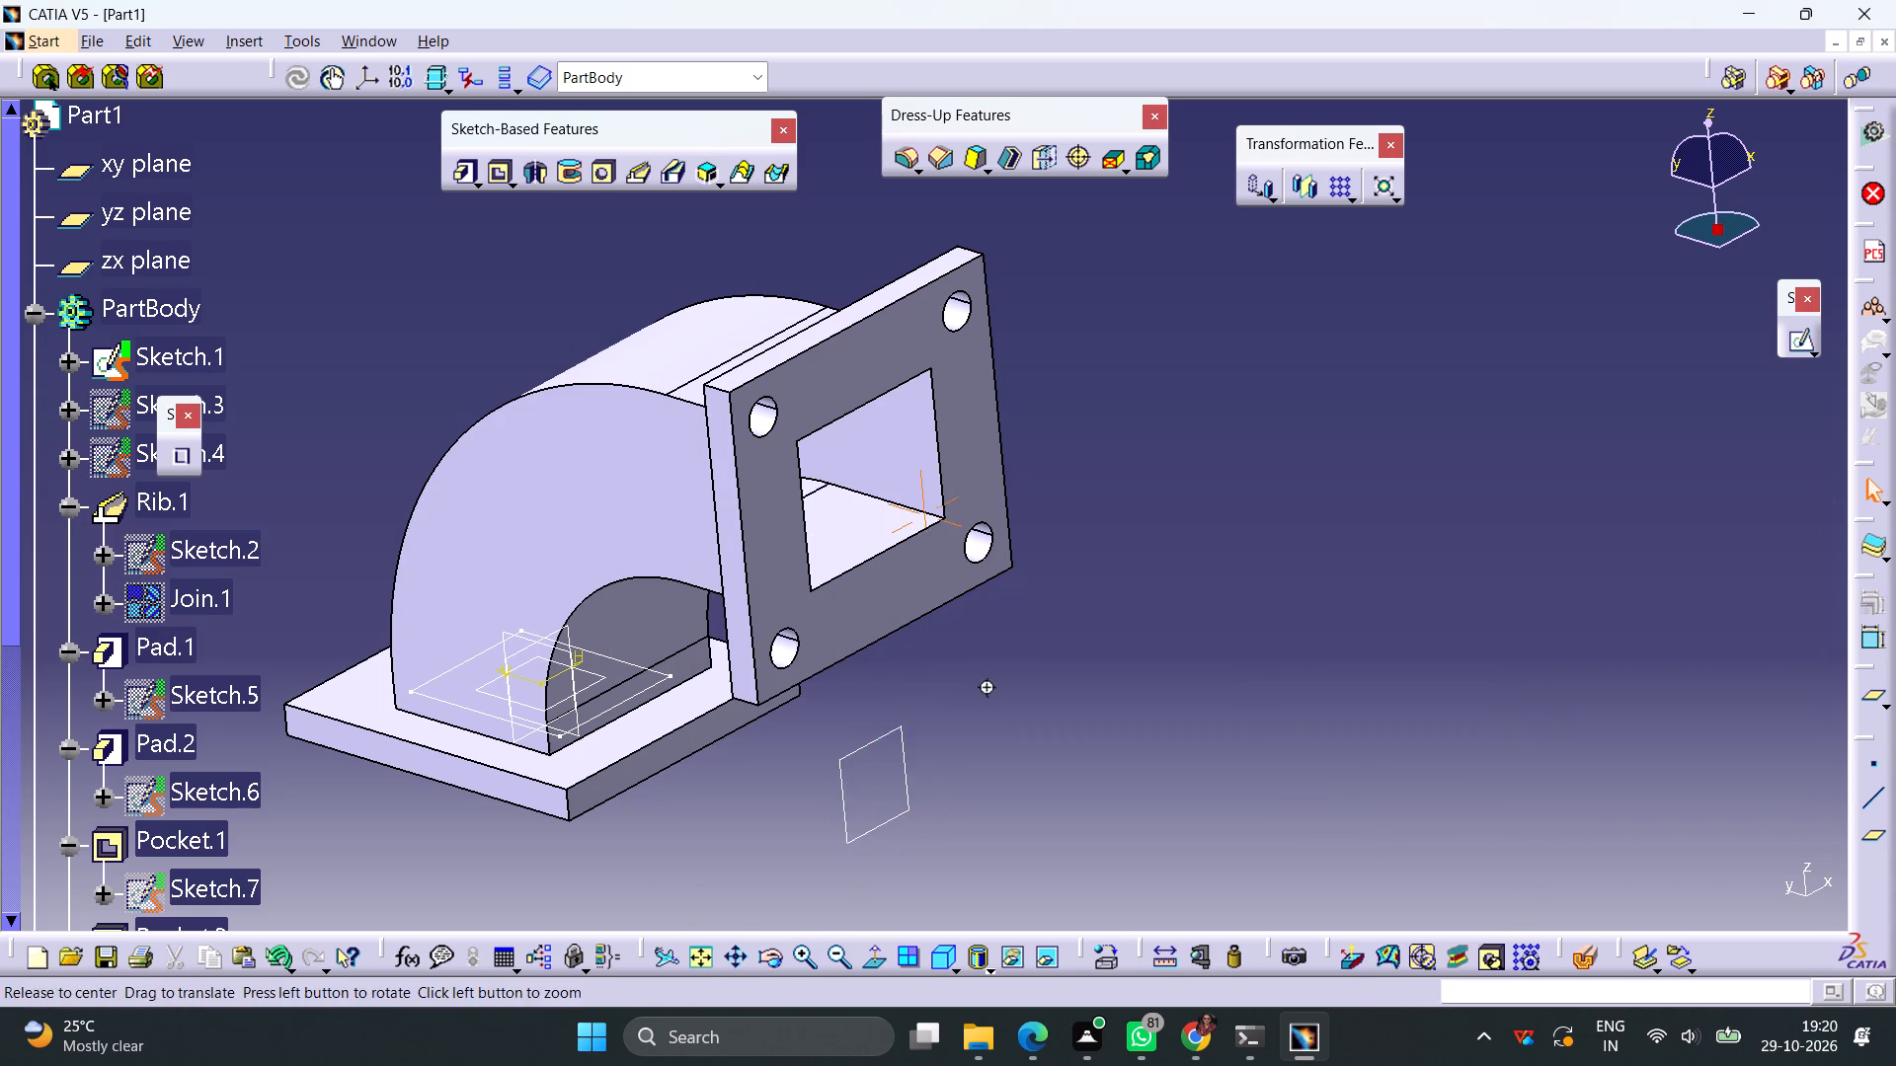
middle_drag(985, 685, 1086, 545)
right_click(972, 596)
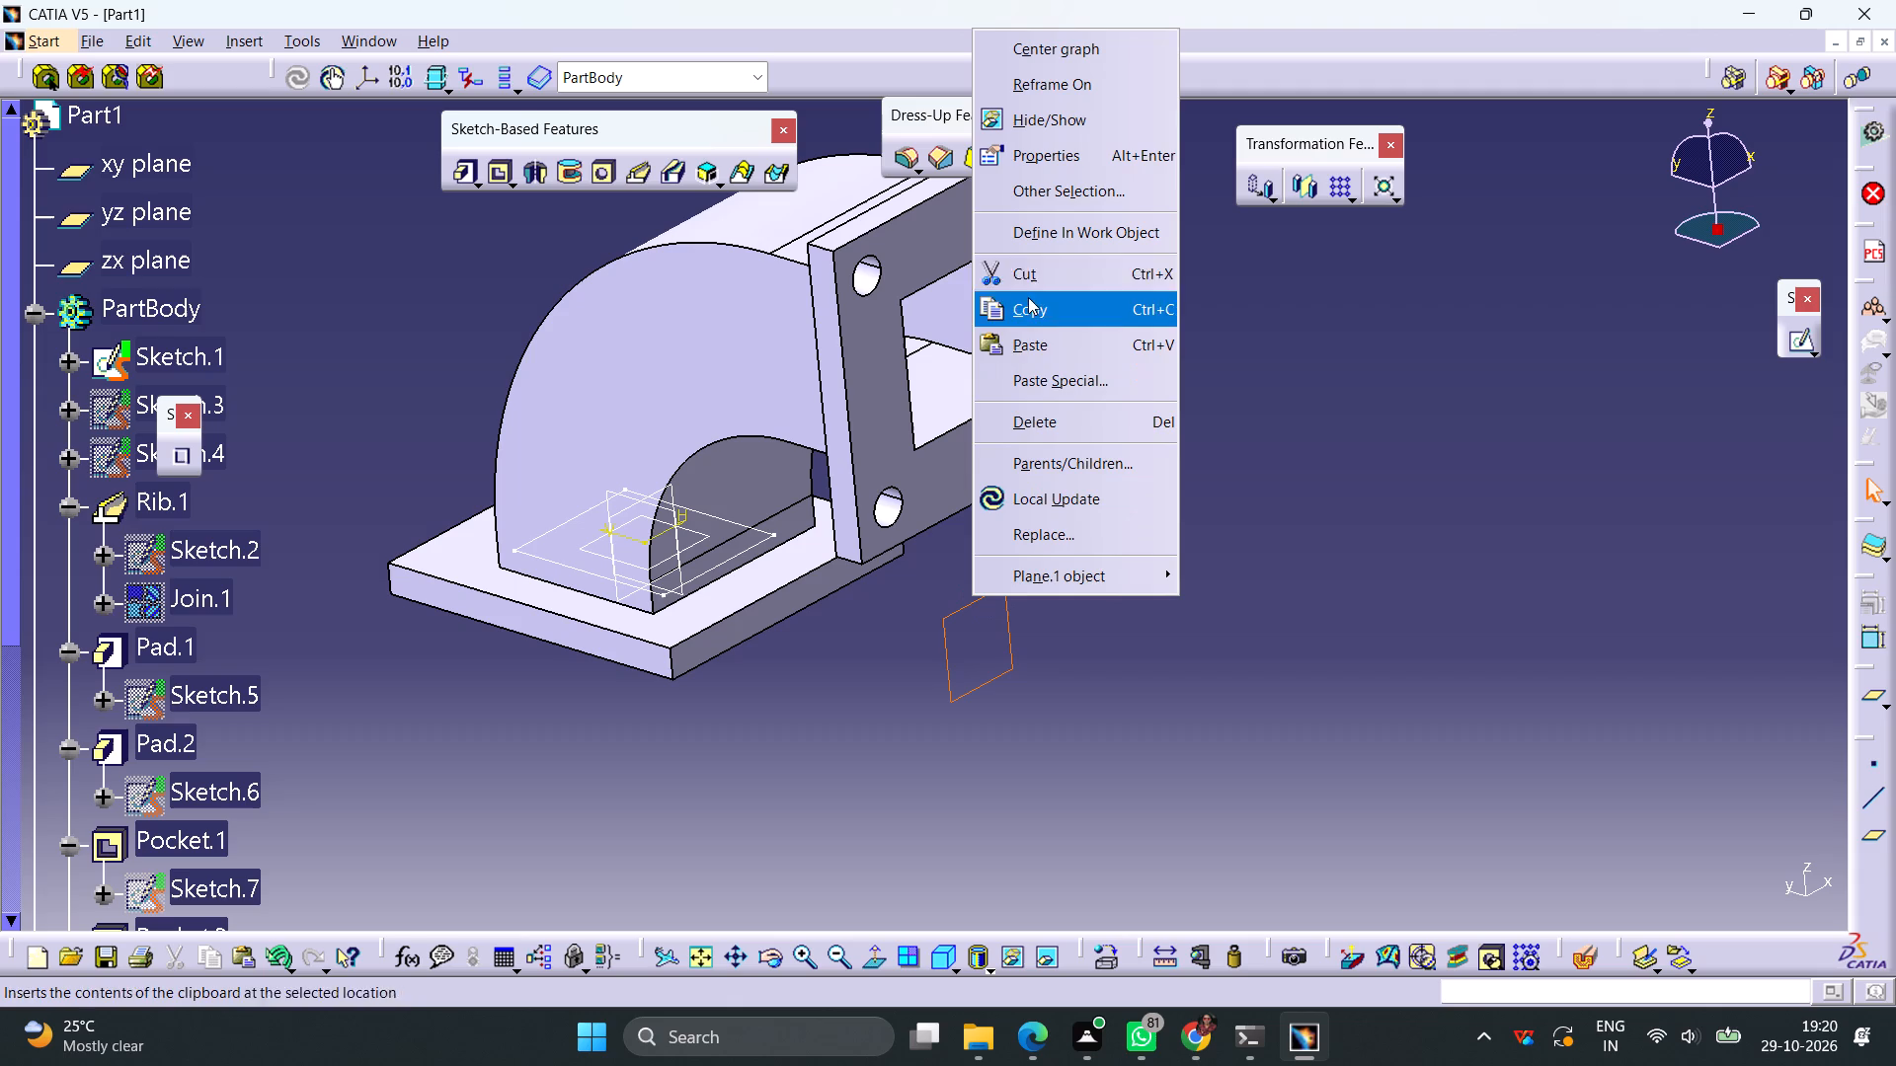
click(1018, 133)
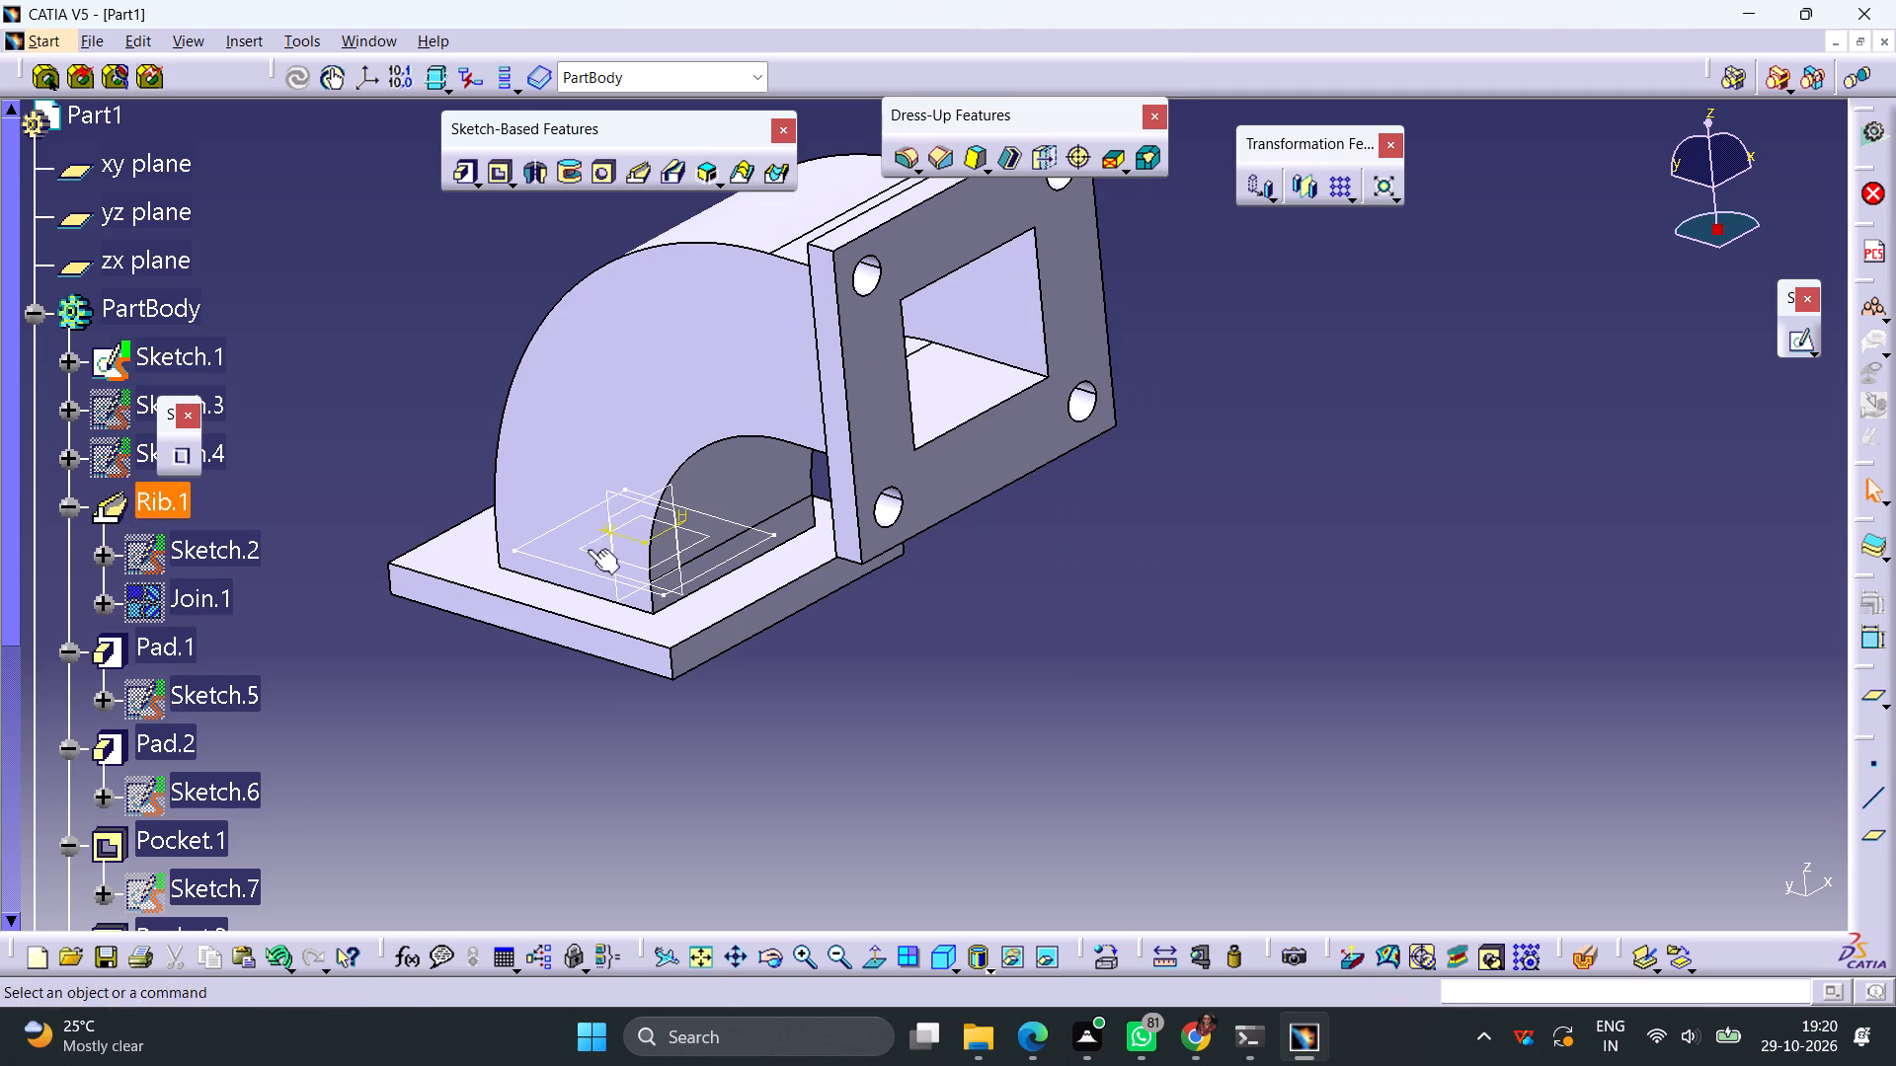
right_click(573, 521)
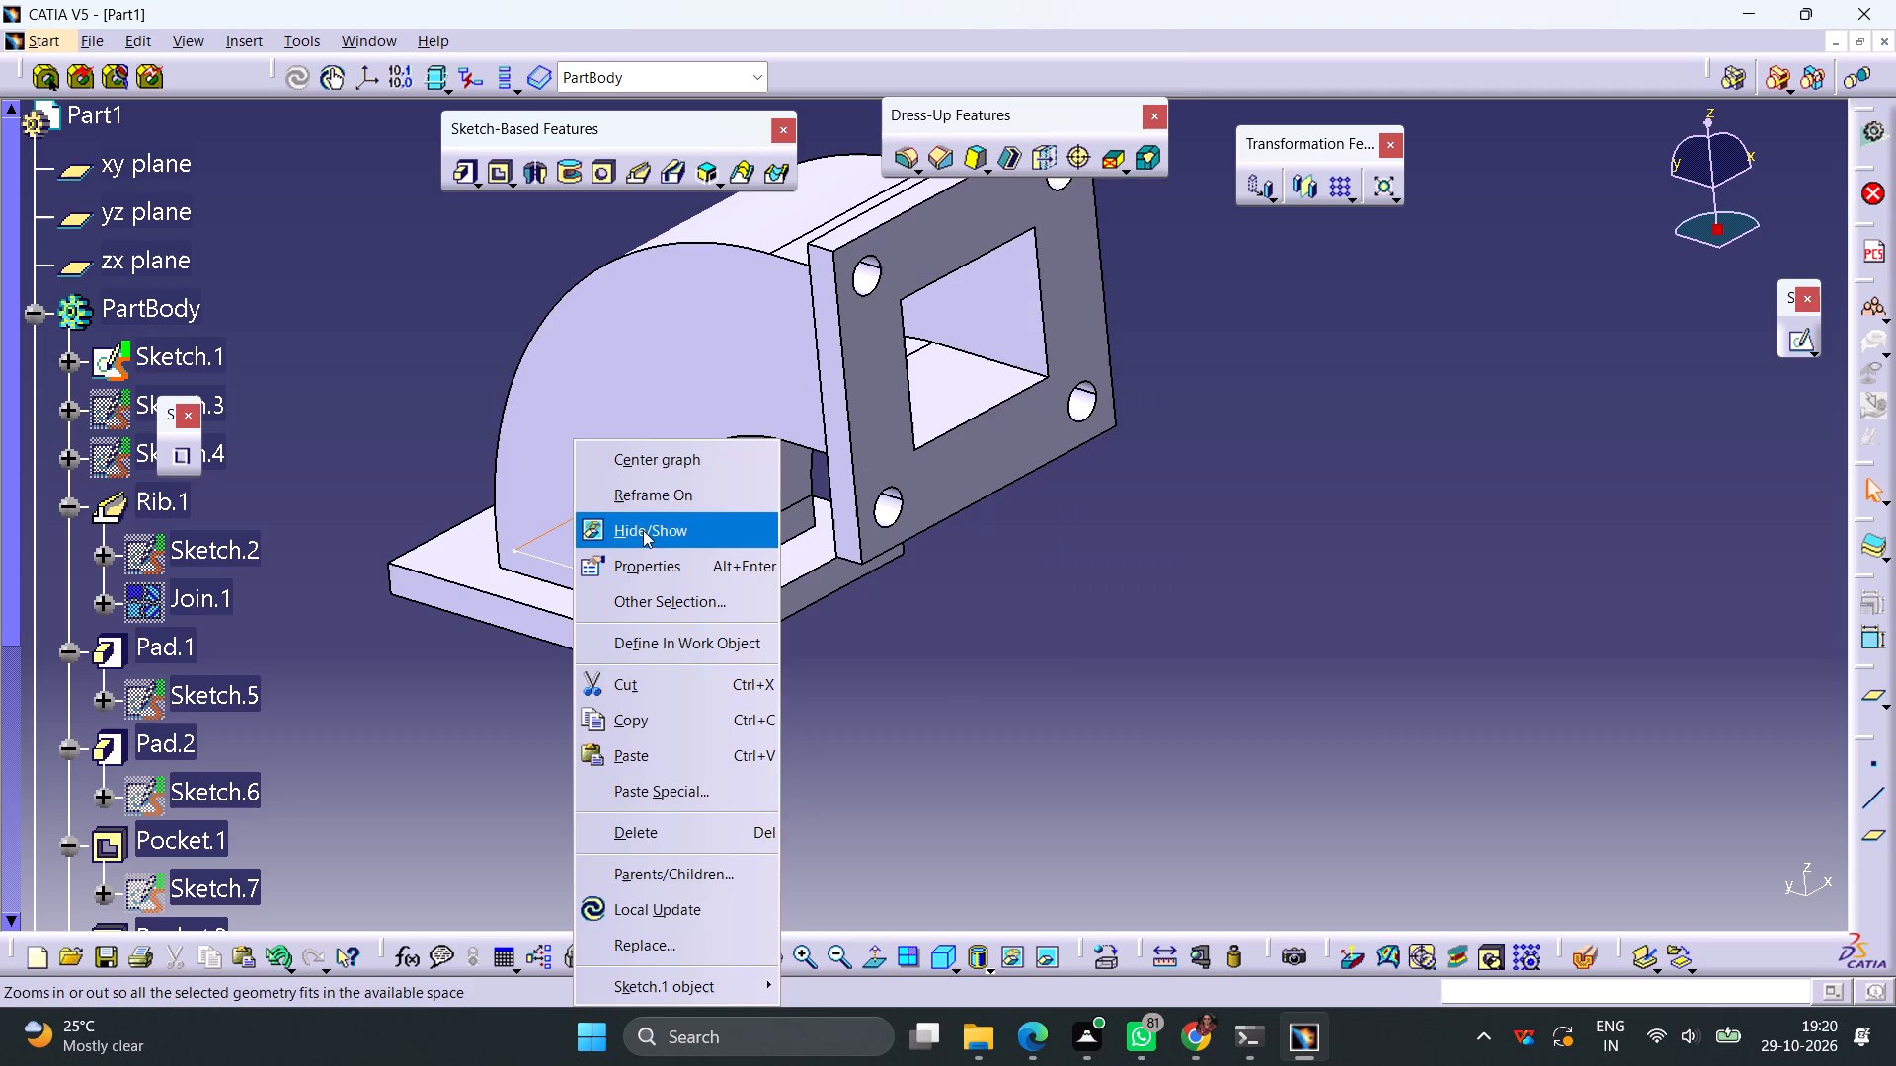
click(643, 530)
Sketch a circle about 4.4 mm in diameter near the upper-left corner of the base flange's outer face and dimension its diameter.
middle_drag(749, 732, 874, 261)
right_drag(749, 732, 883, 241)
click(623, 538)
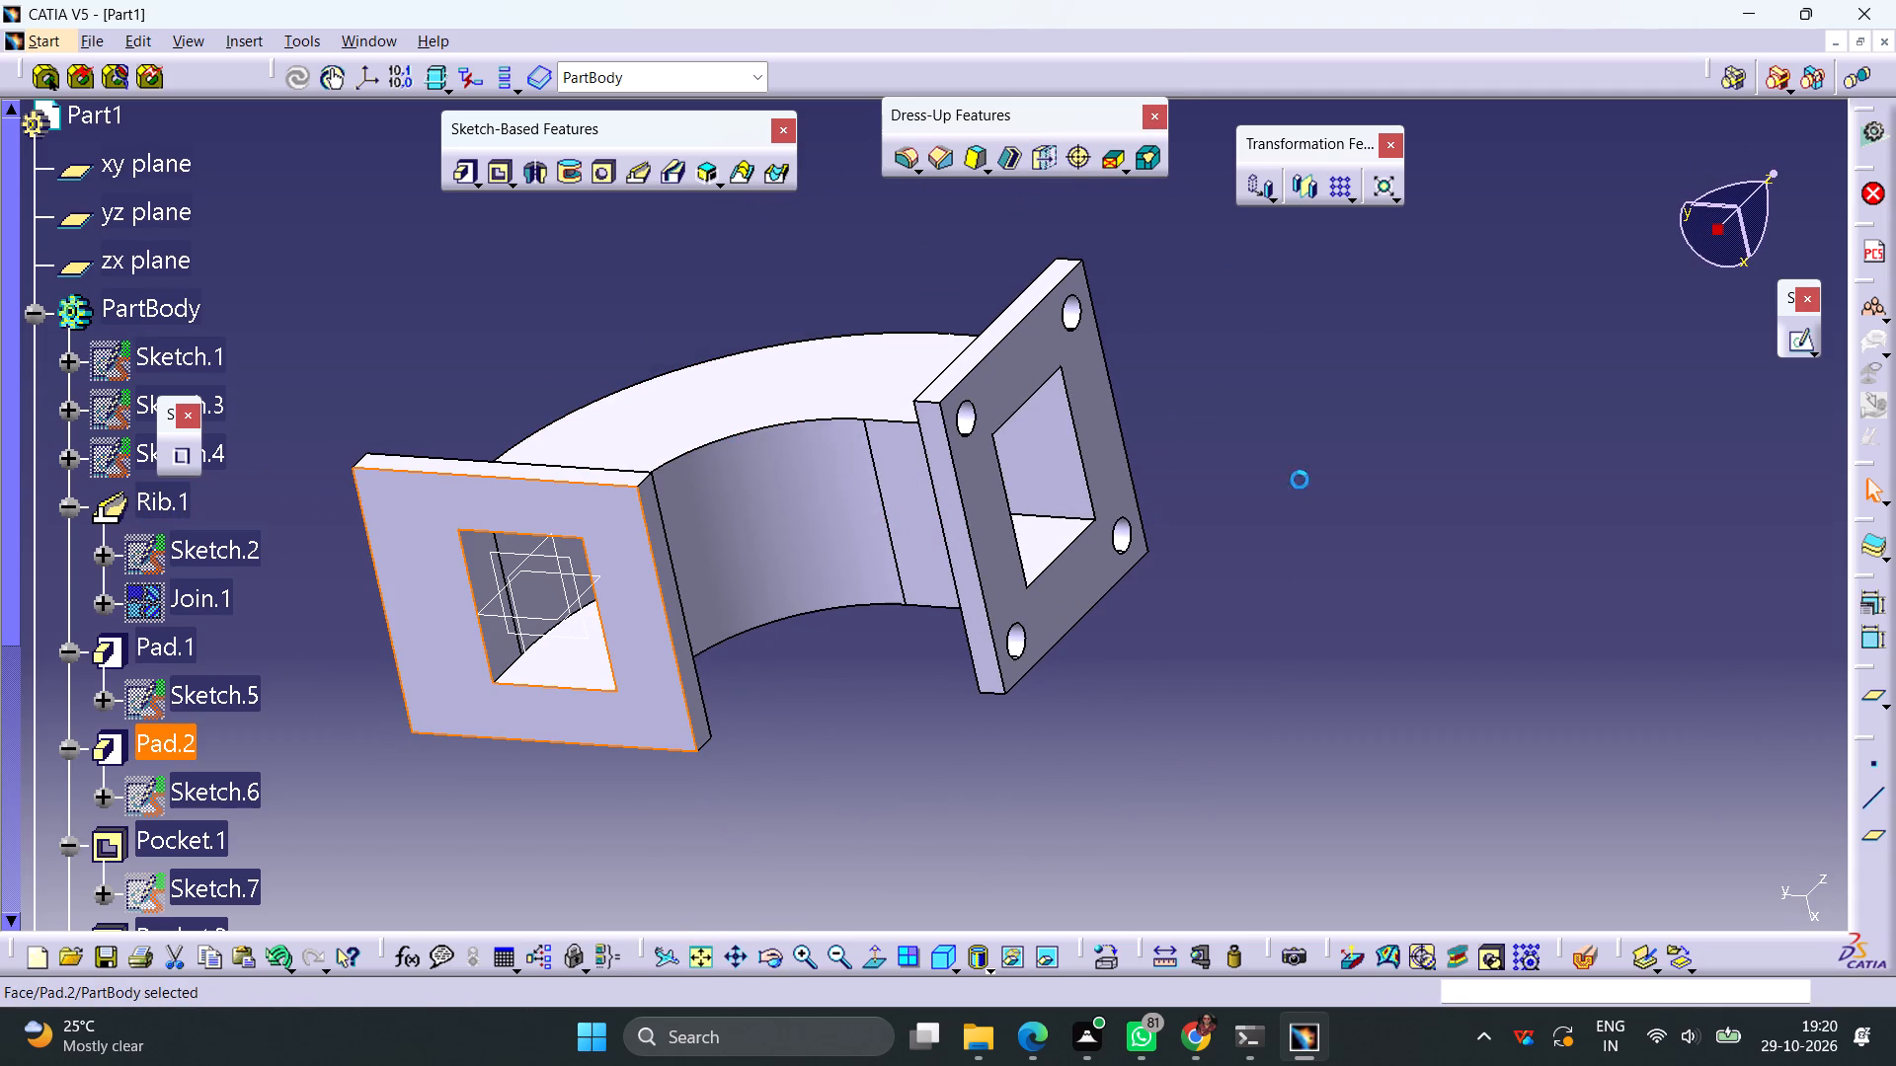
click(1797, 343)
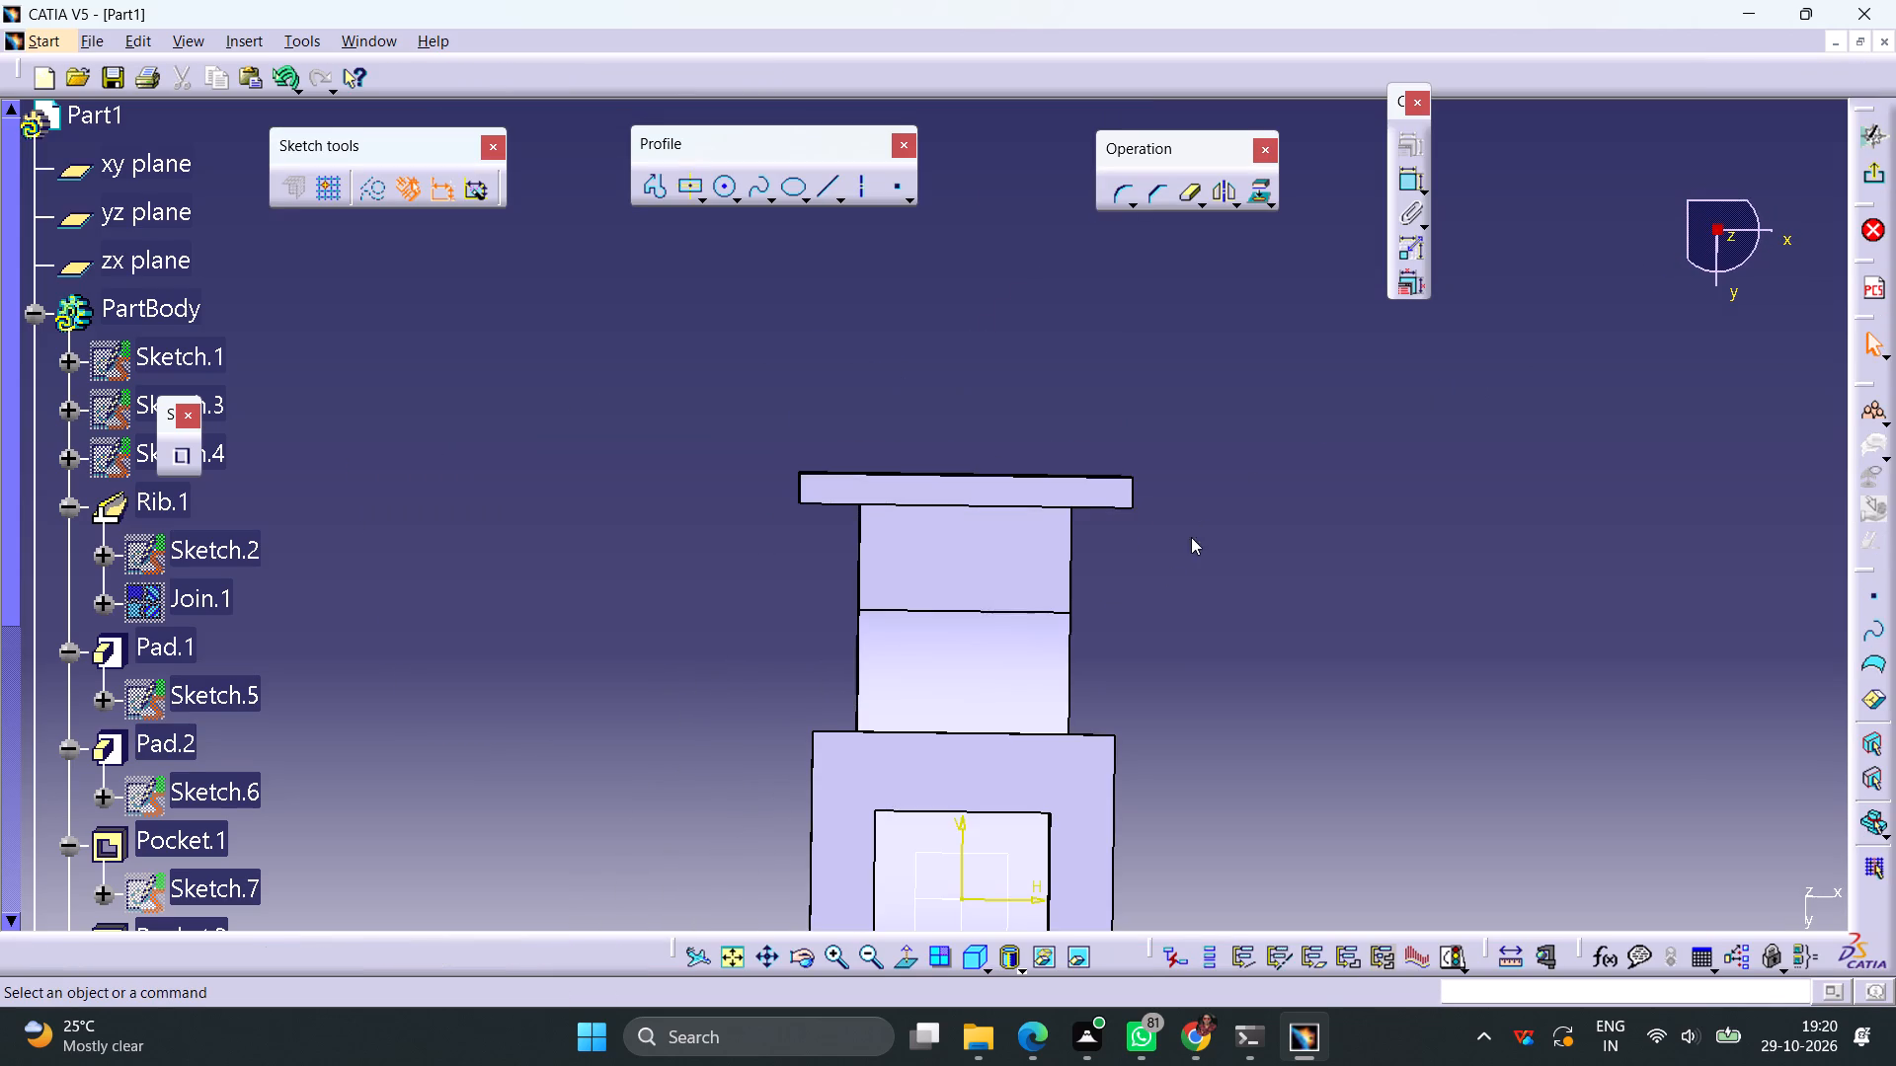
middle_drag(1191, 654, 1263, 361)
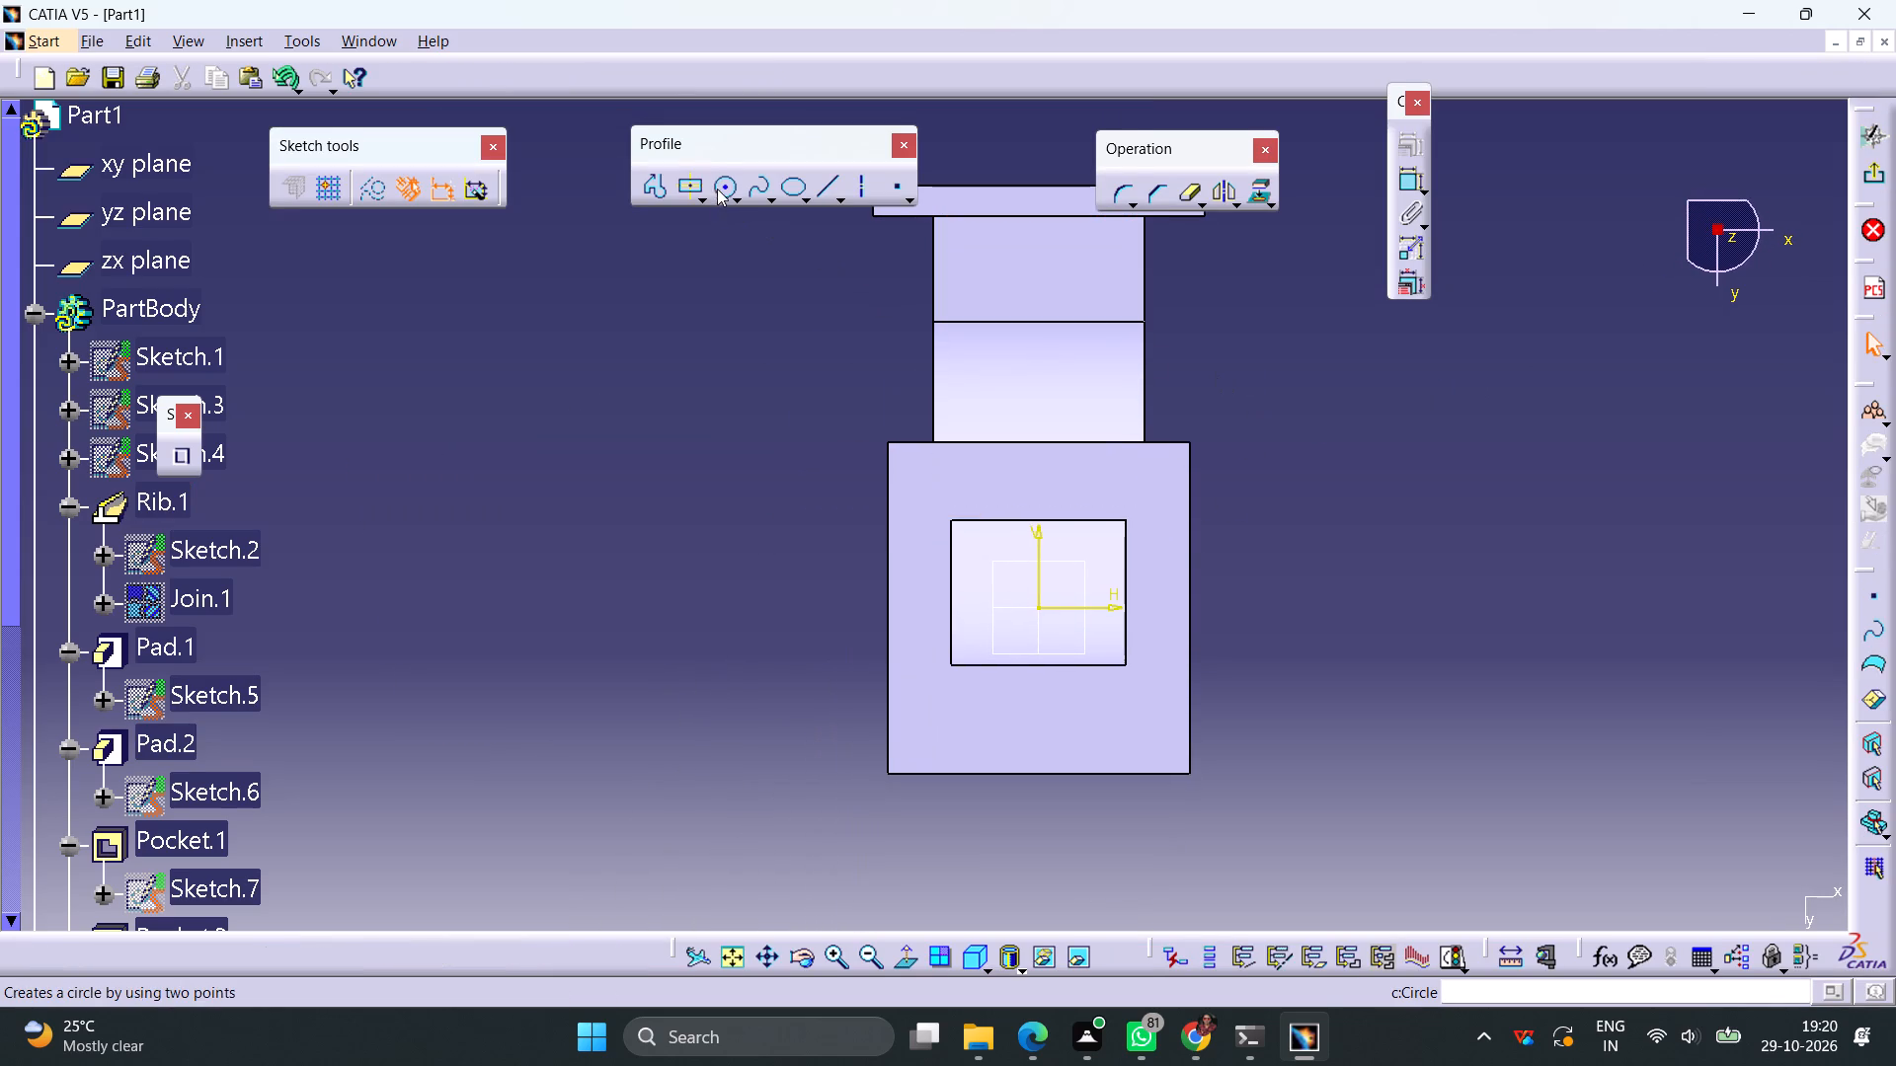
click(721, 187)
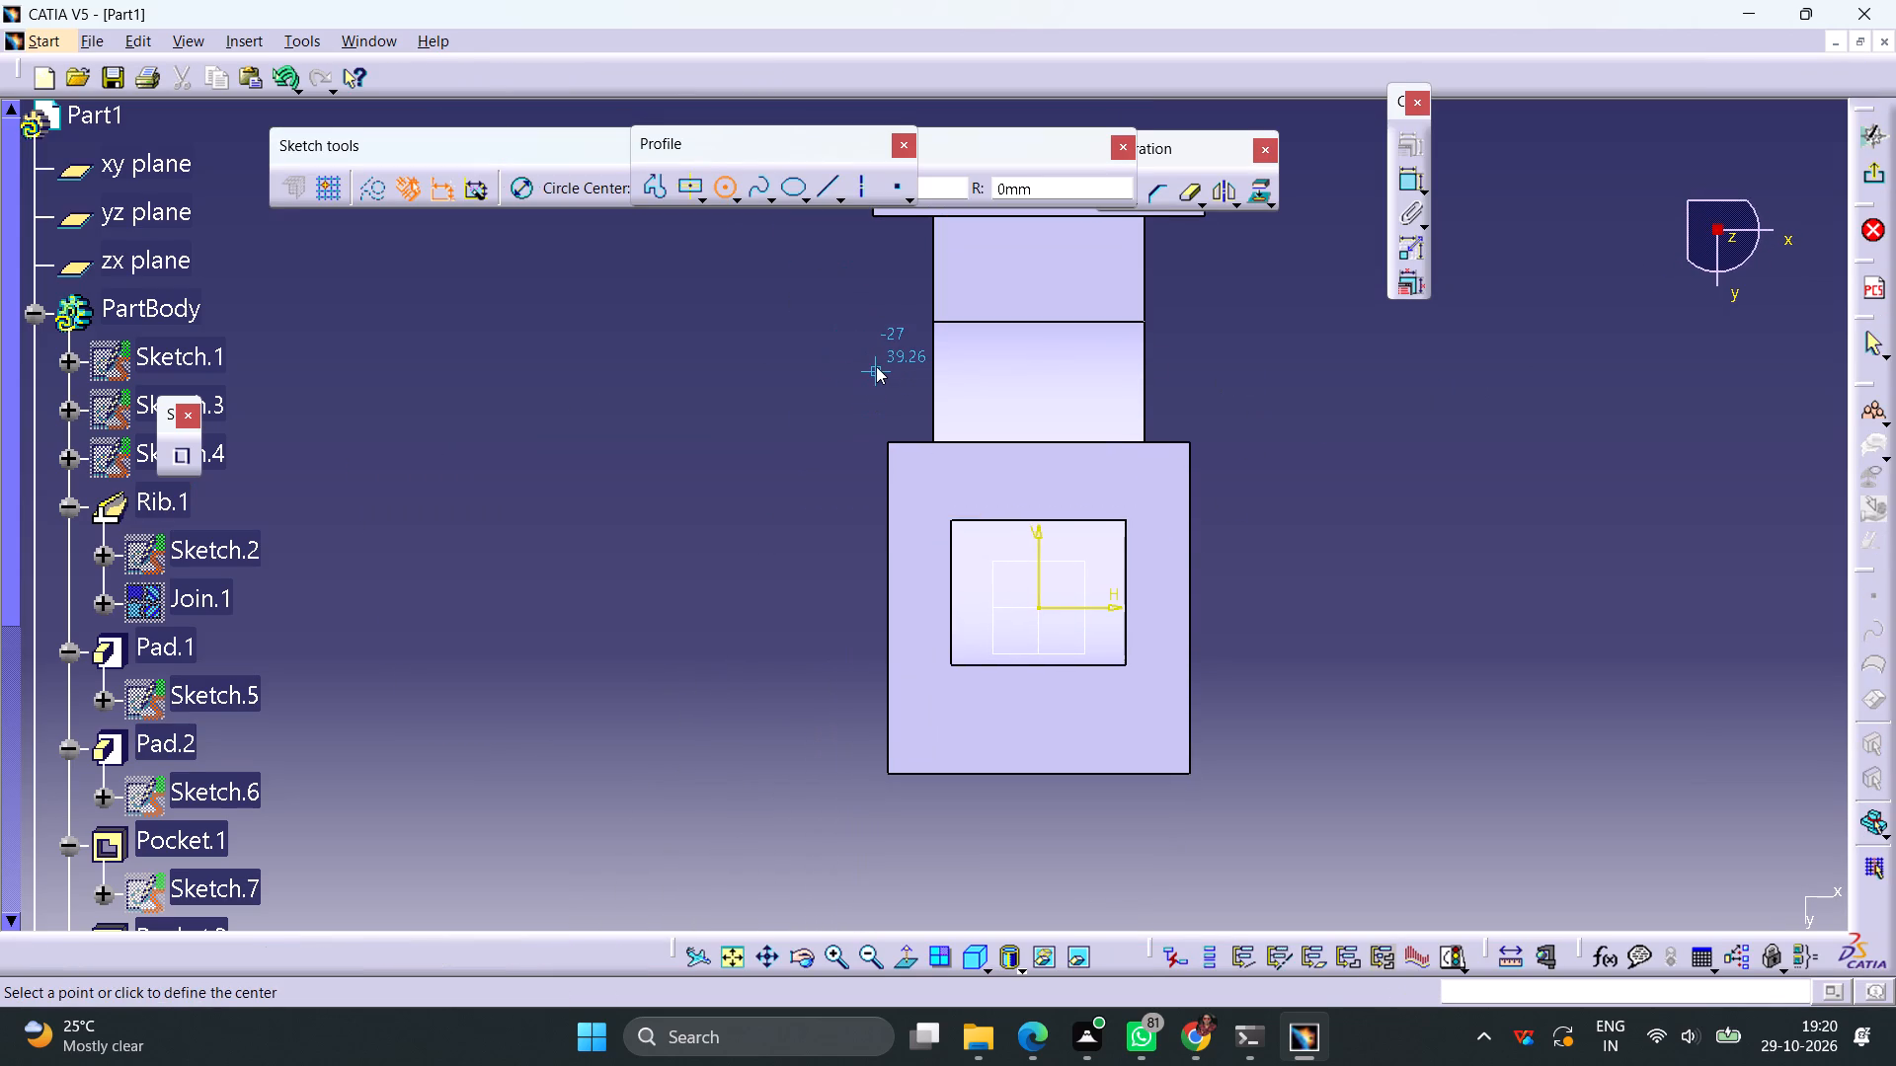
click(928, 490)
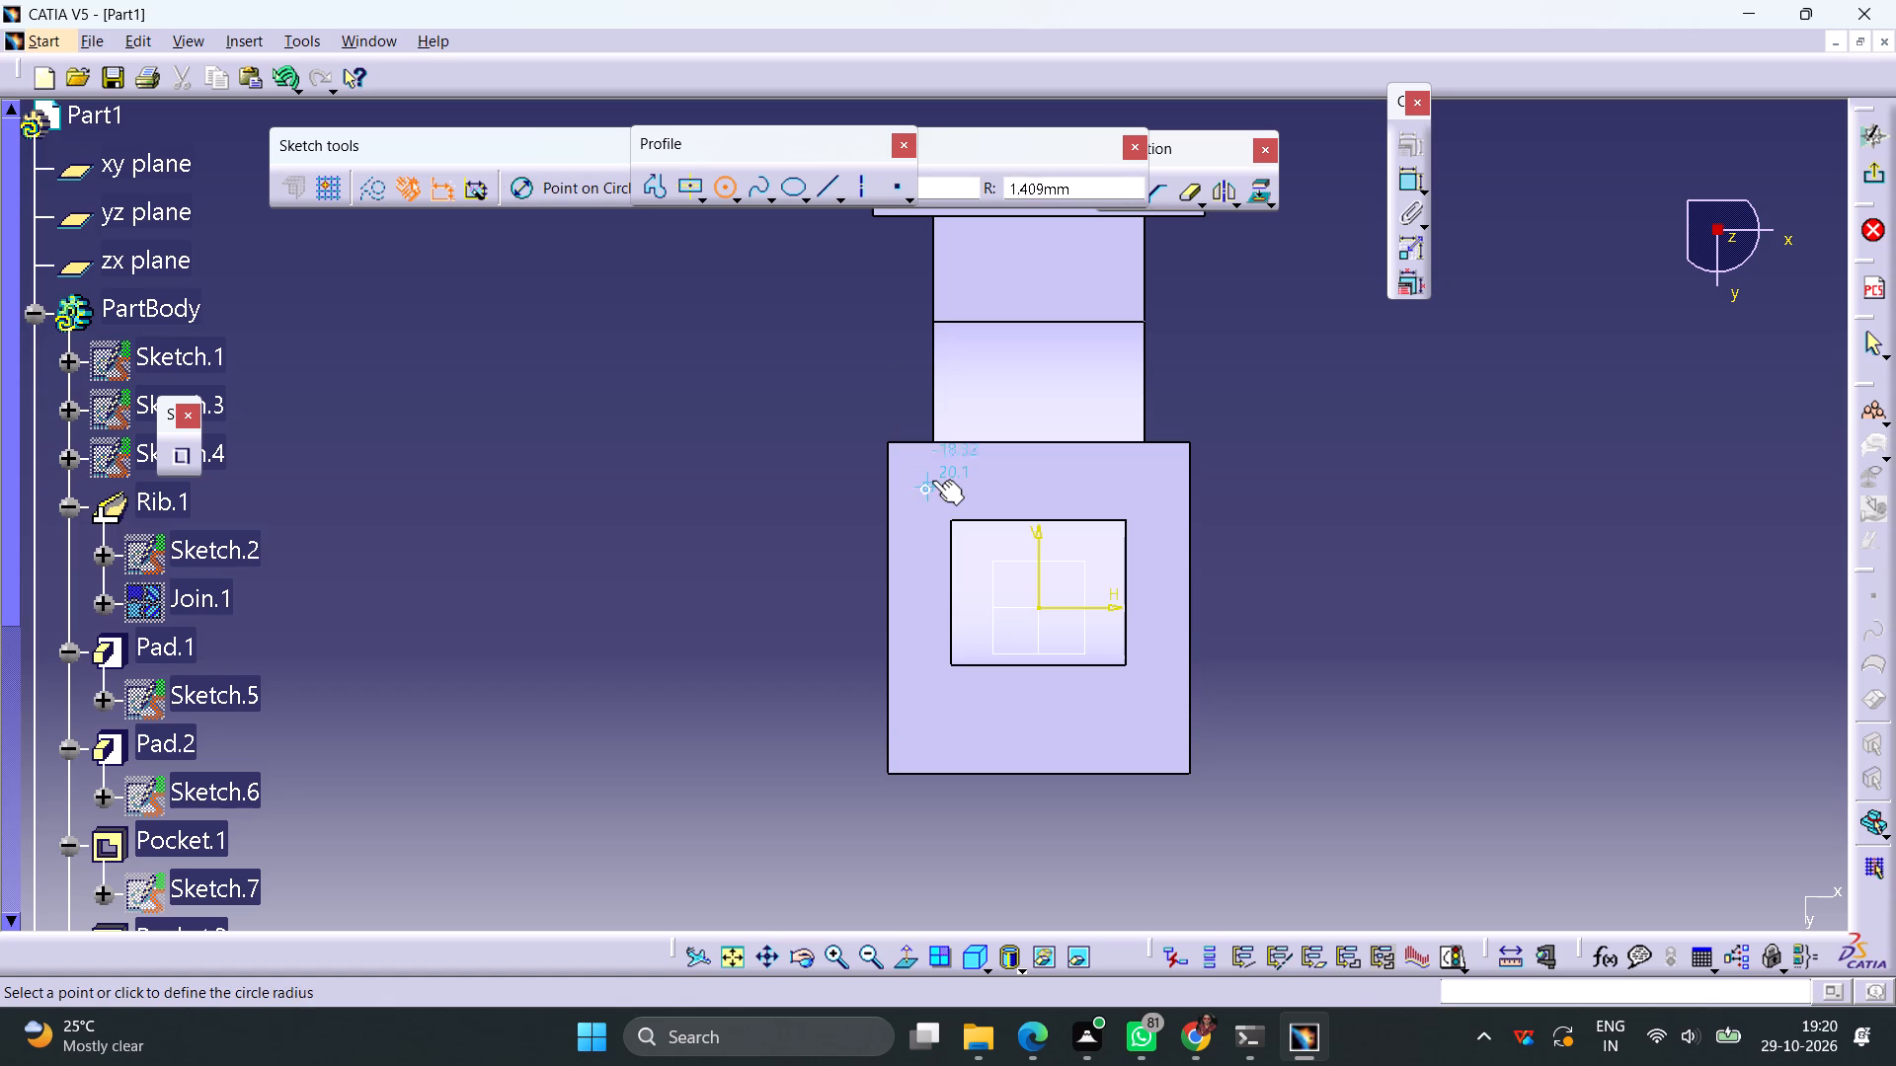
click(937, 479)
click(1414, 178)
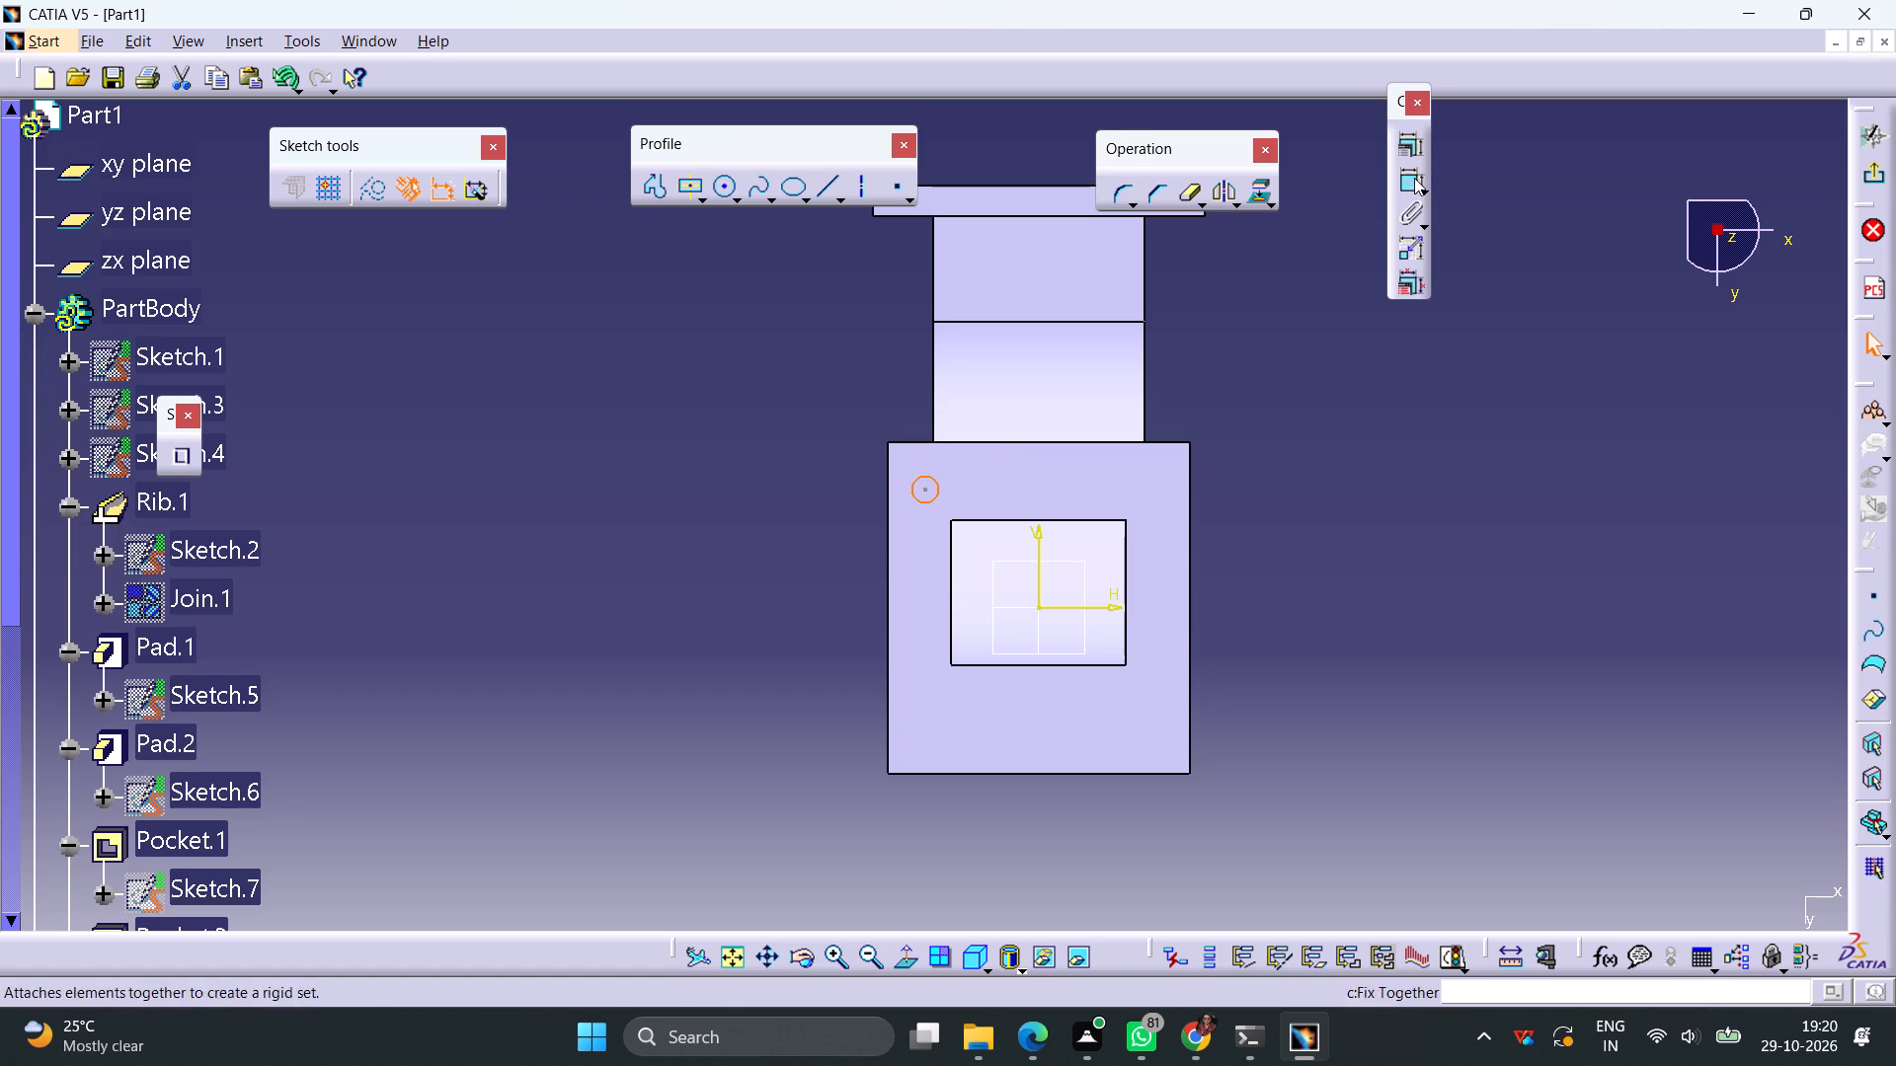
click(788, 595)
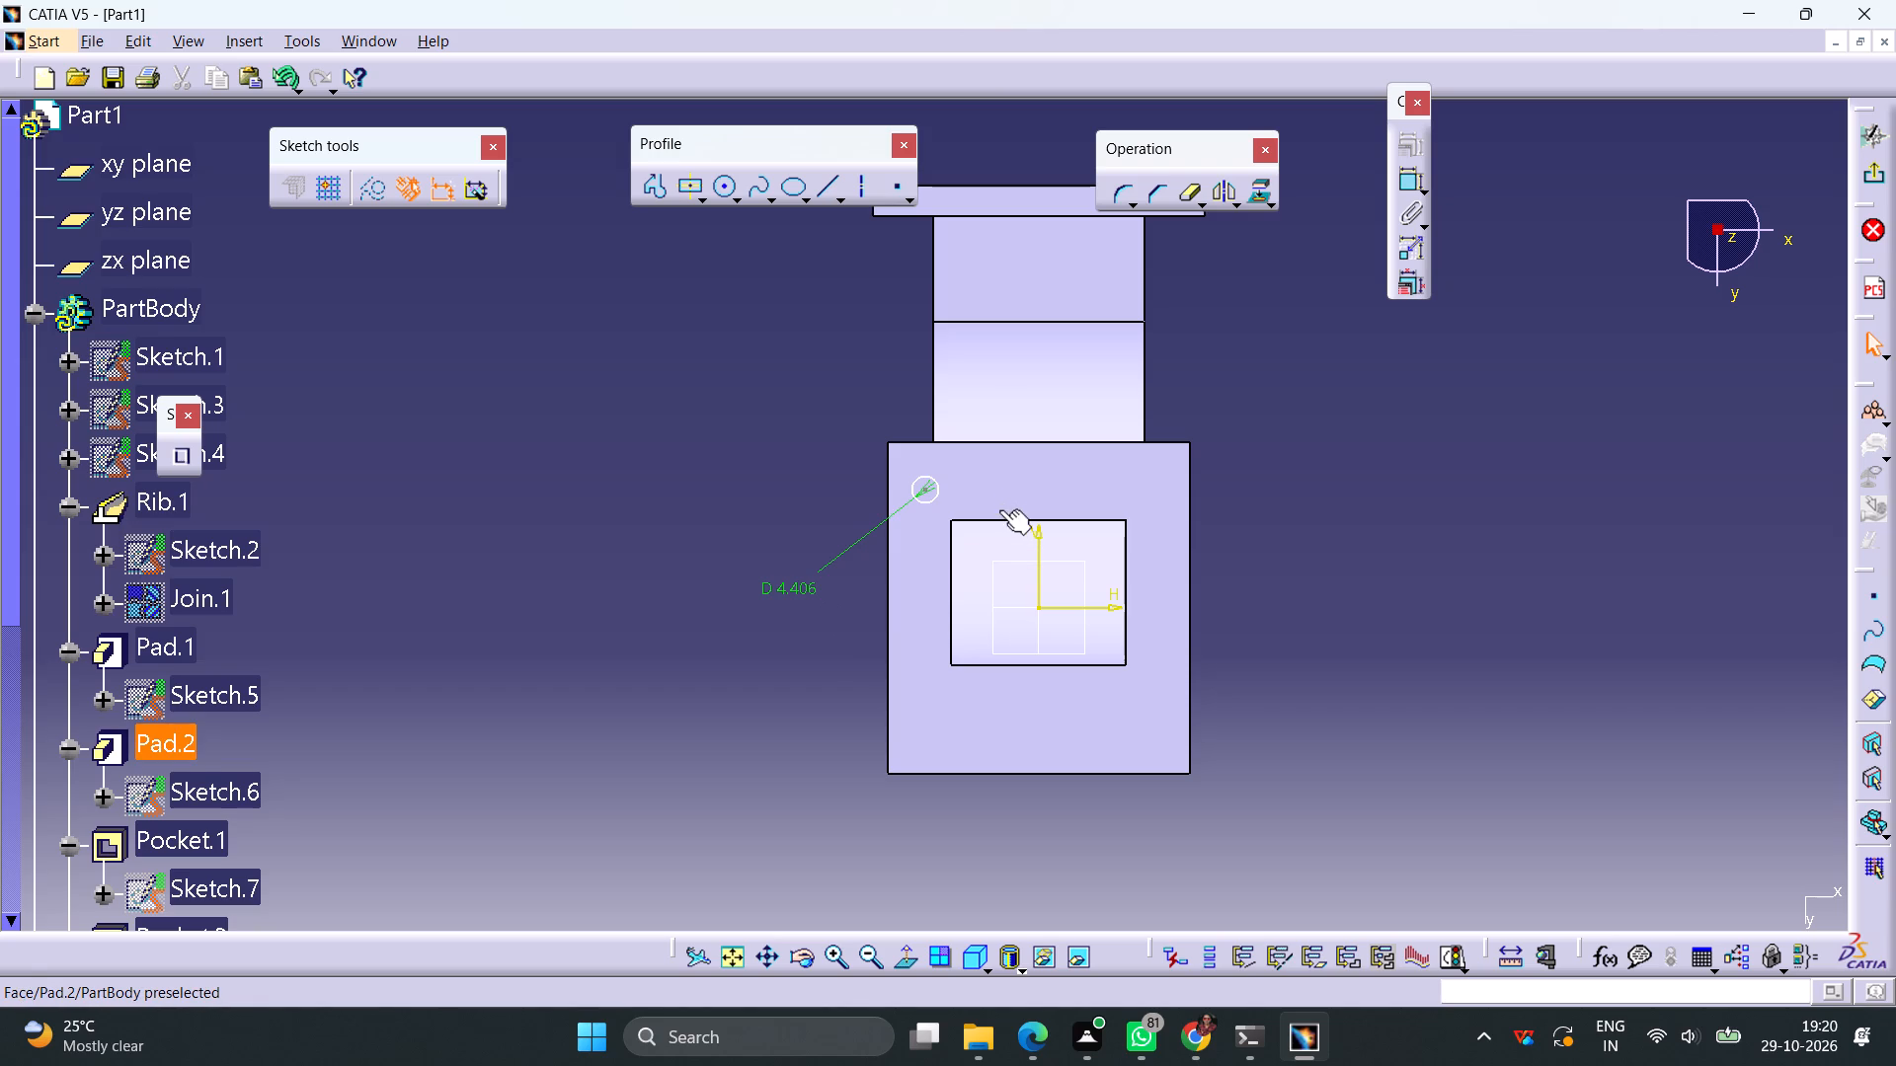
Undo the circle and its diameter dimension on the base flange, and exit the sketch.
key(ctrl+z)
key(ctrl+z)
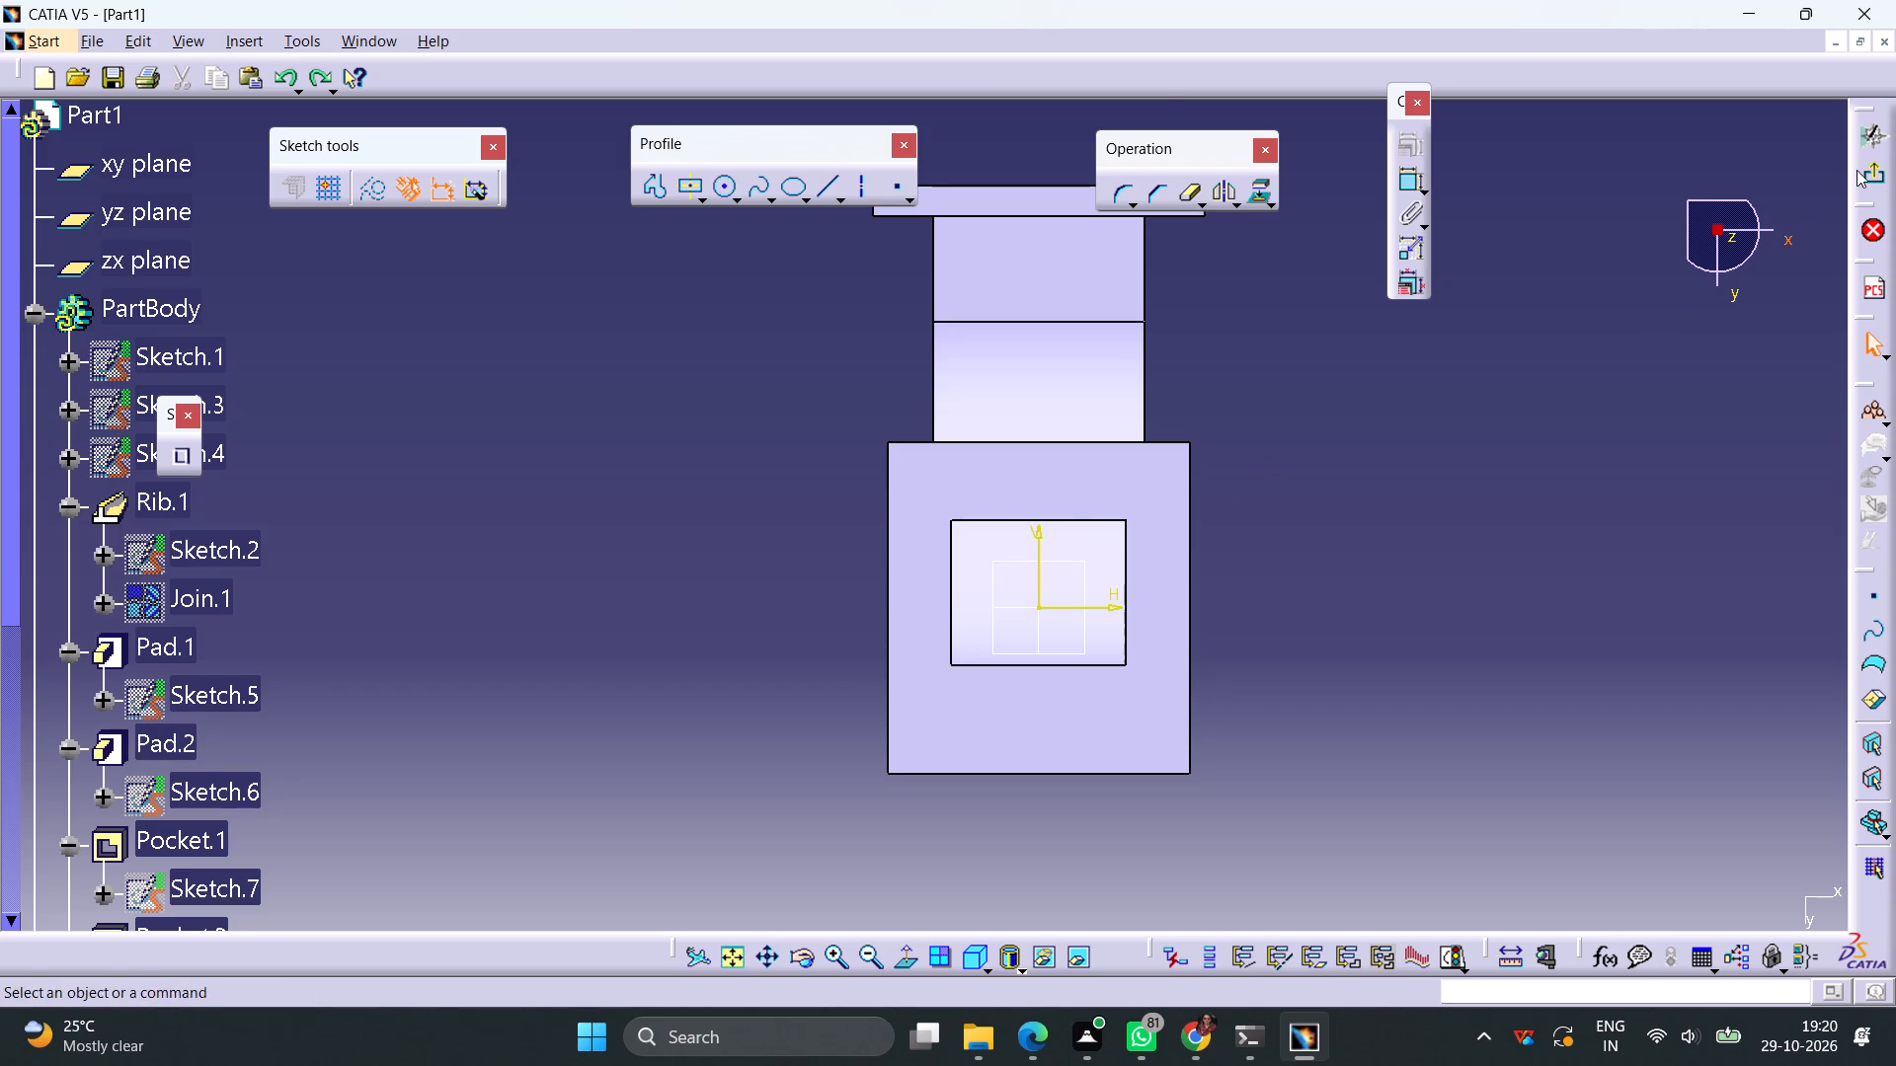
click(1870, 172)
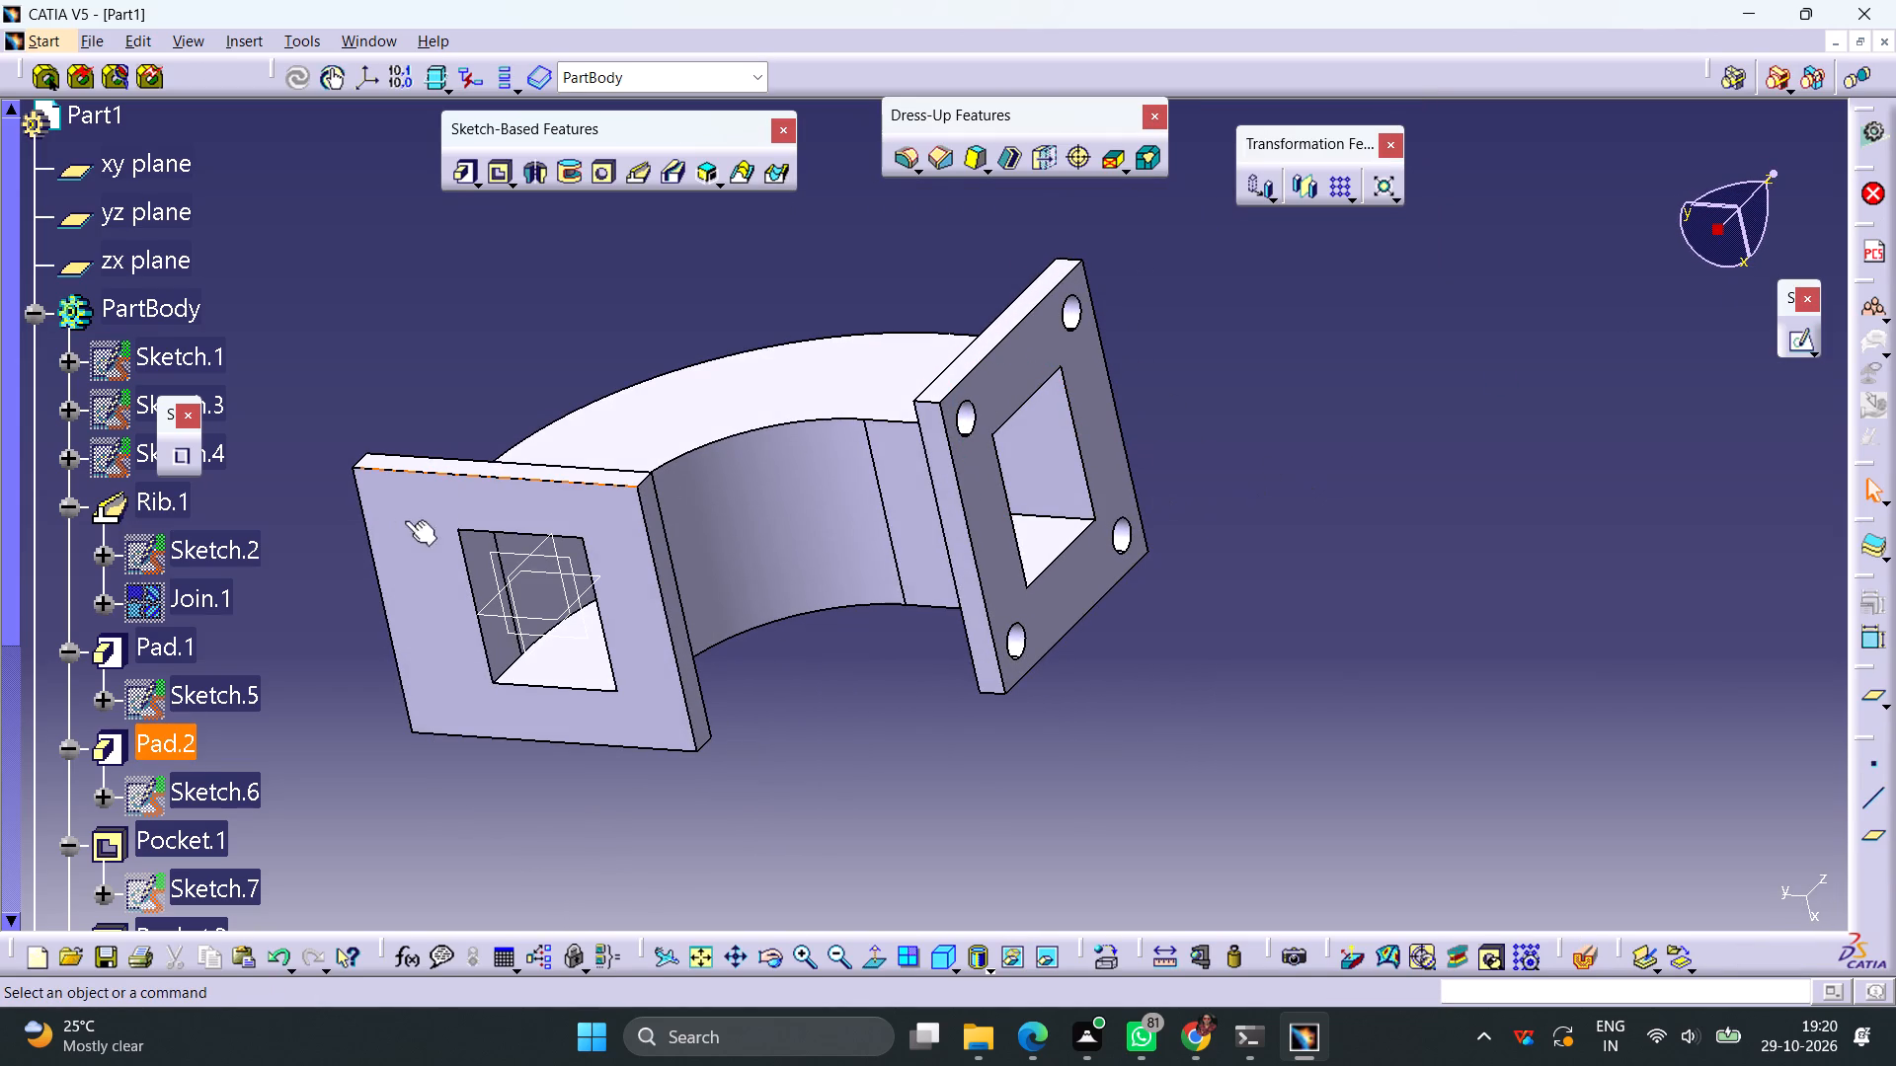
Edit Pad.2's profile sketch and constrain the outer rectangle's top and bottom edges symmetric about the horizontal axis.
double_click(474, 506)
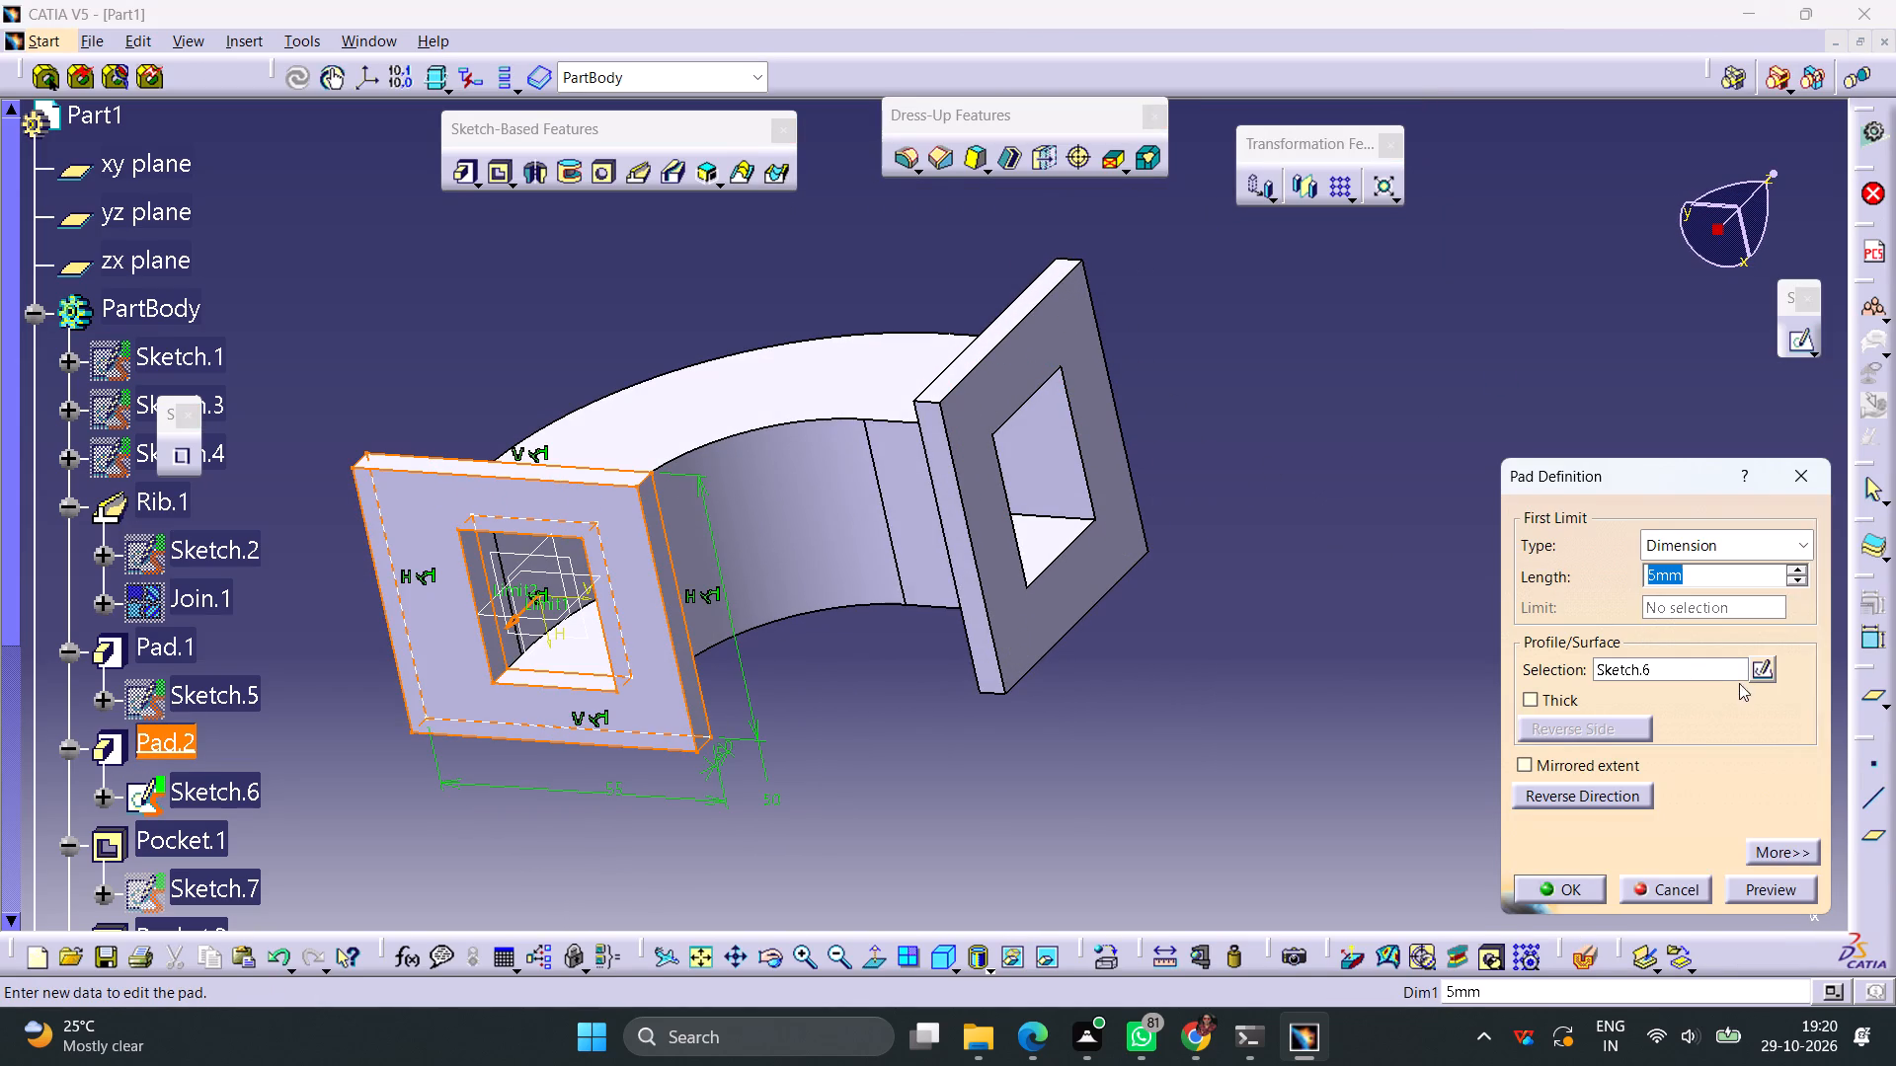
click(1766, 669)
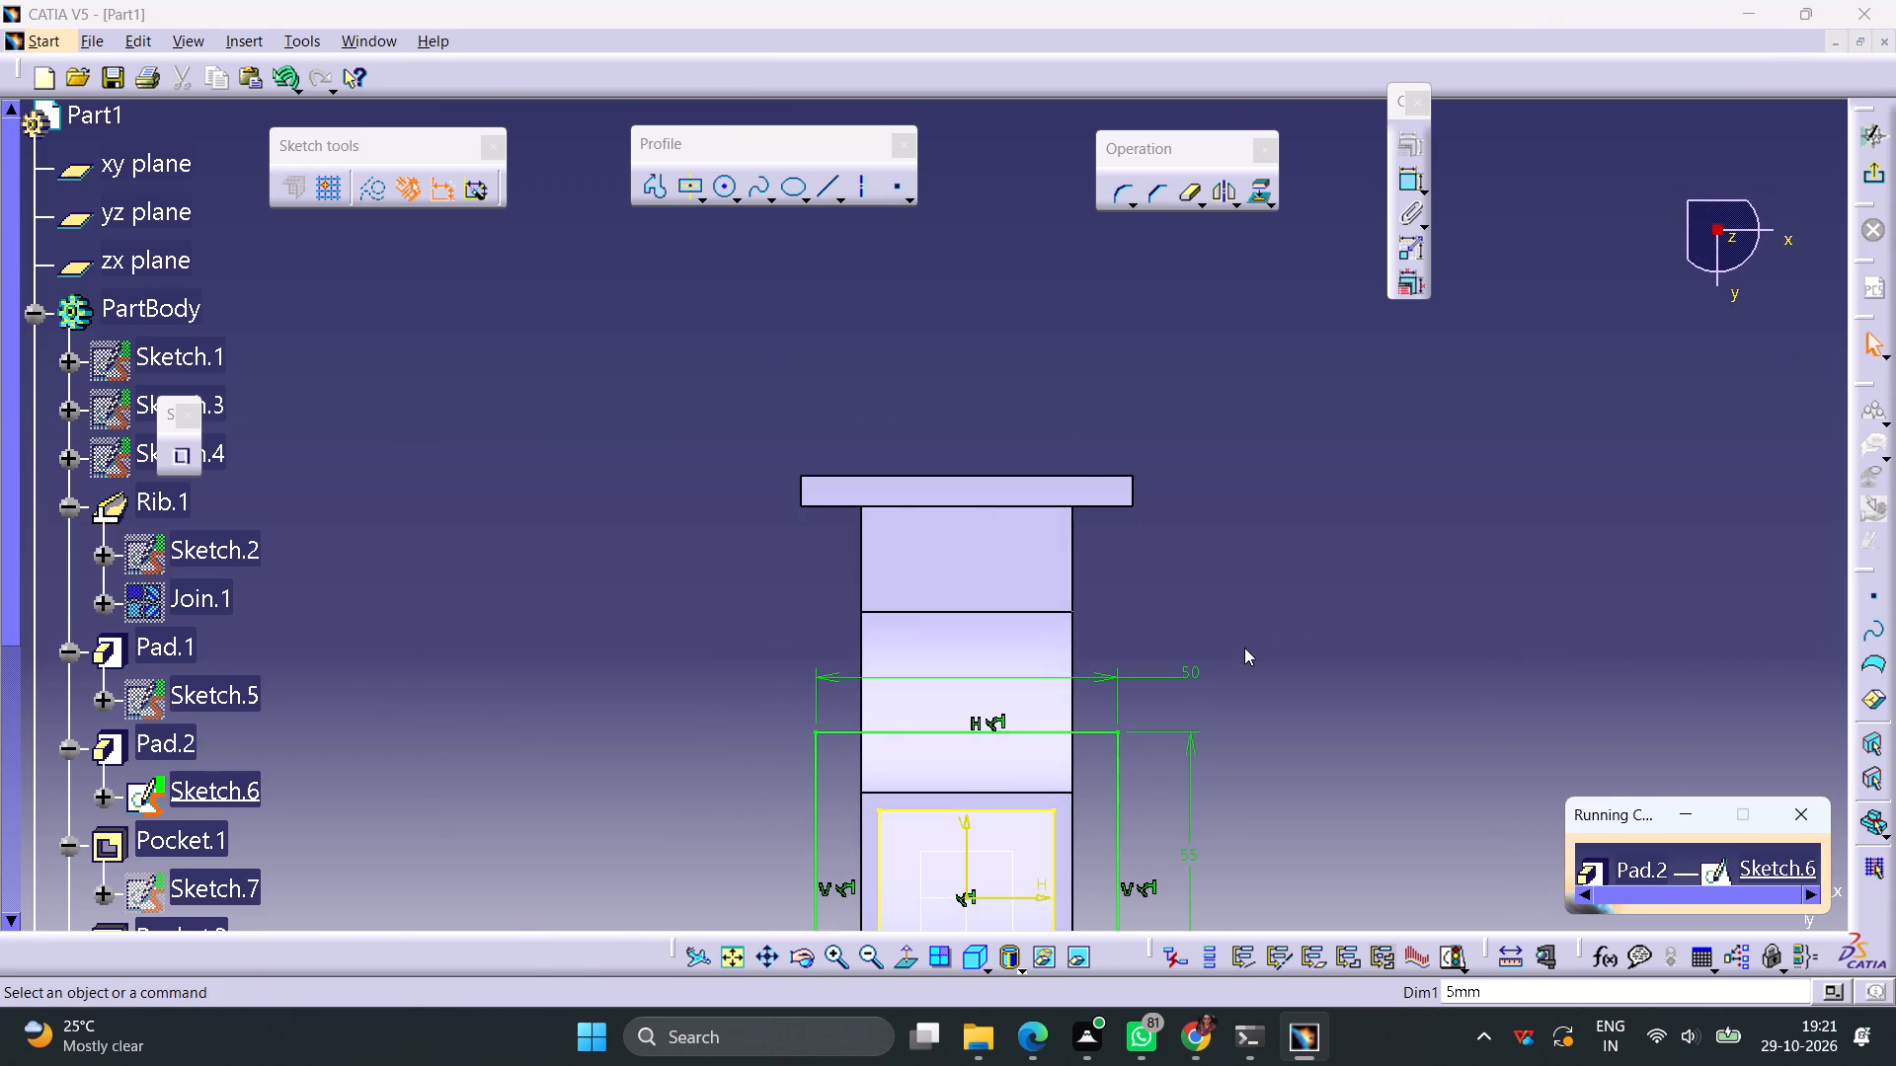
middle_drag(1243, 660, 1202, 402)
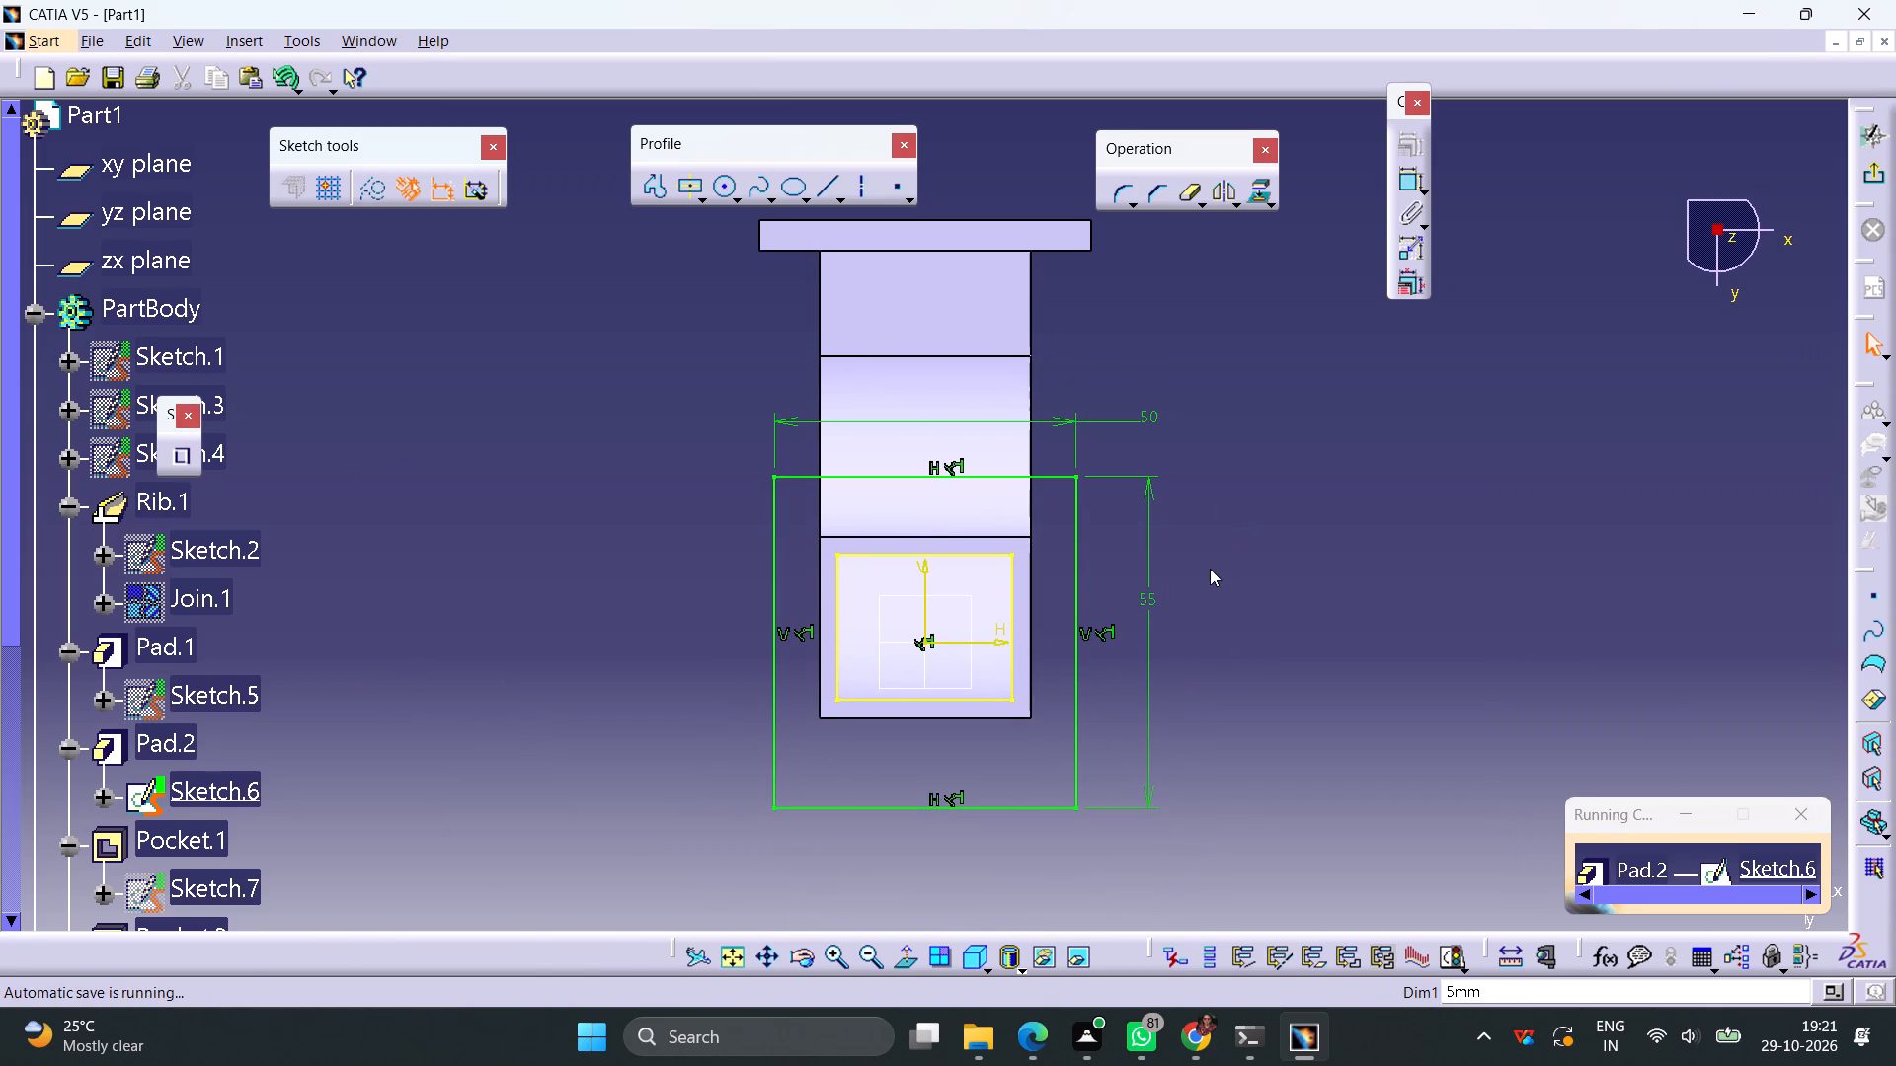
drag(1365, 674, 1369, 683)
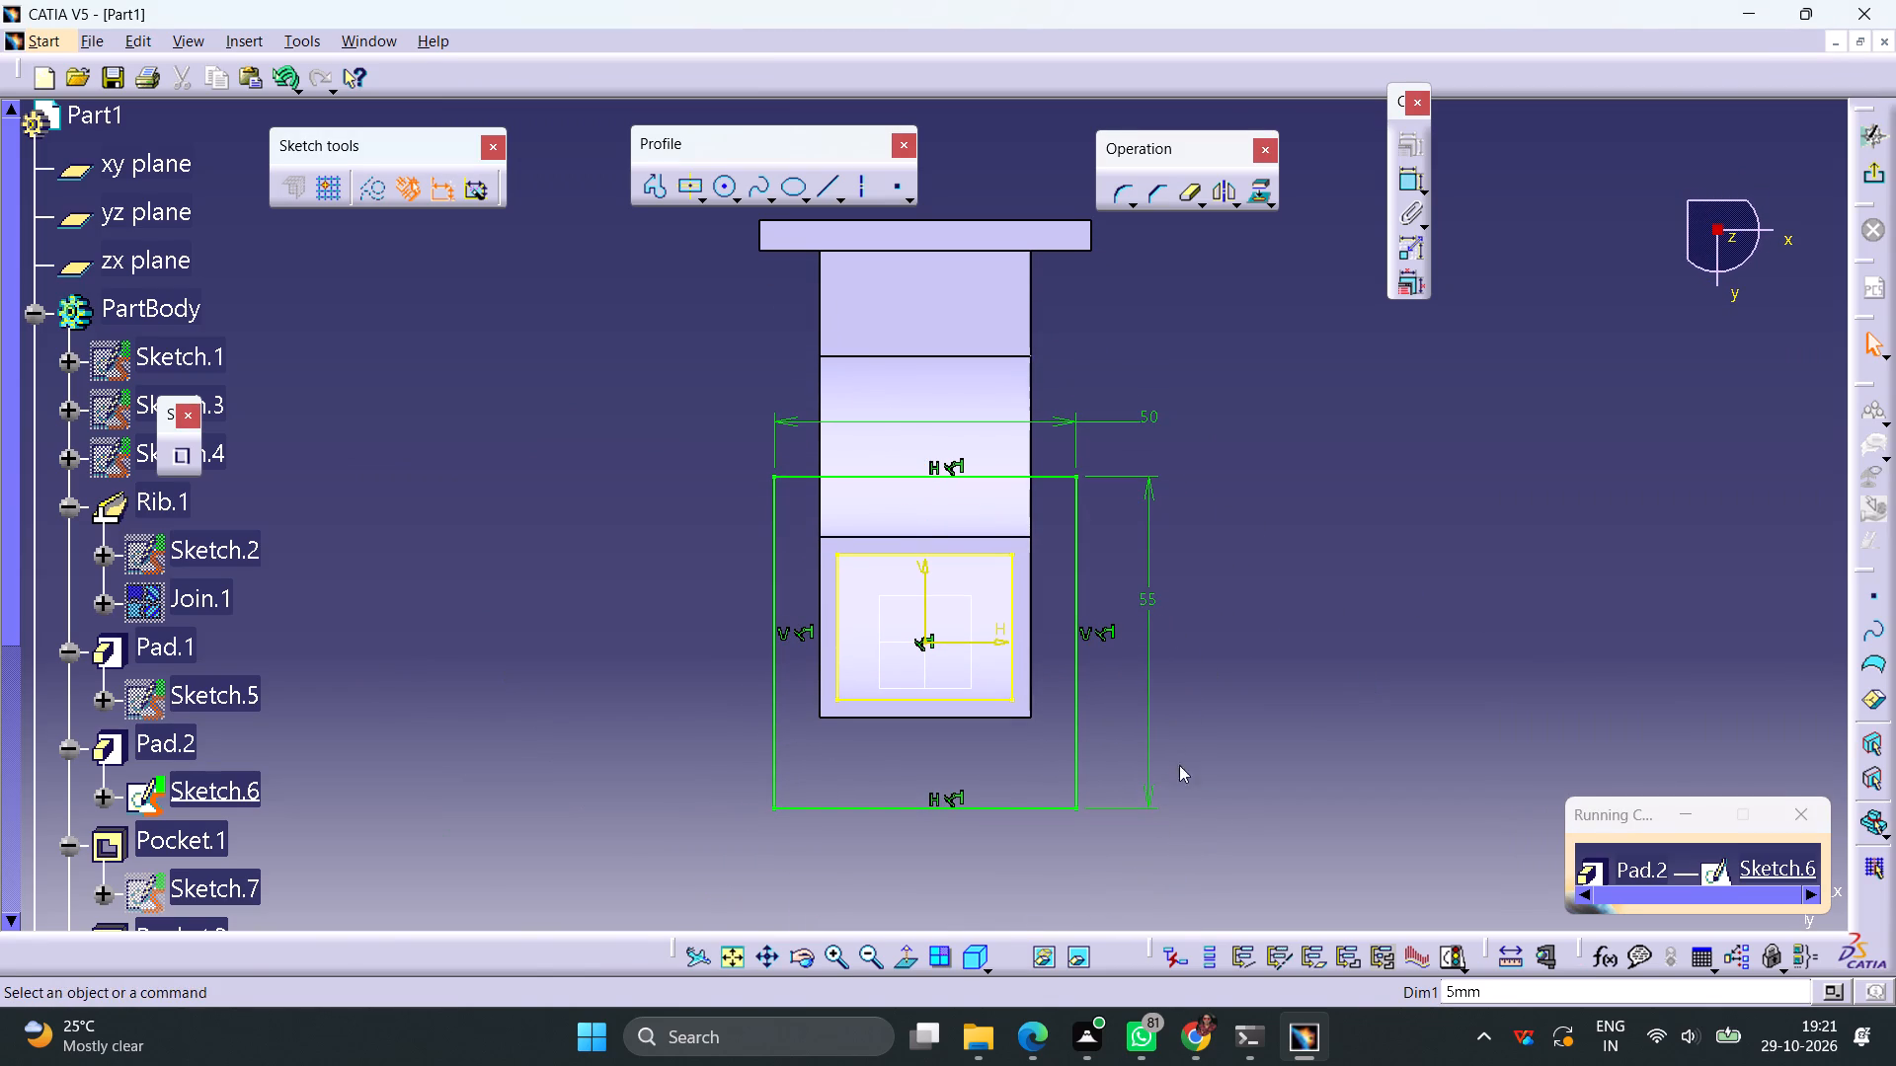
click(1048, 811)
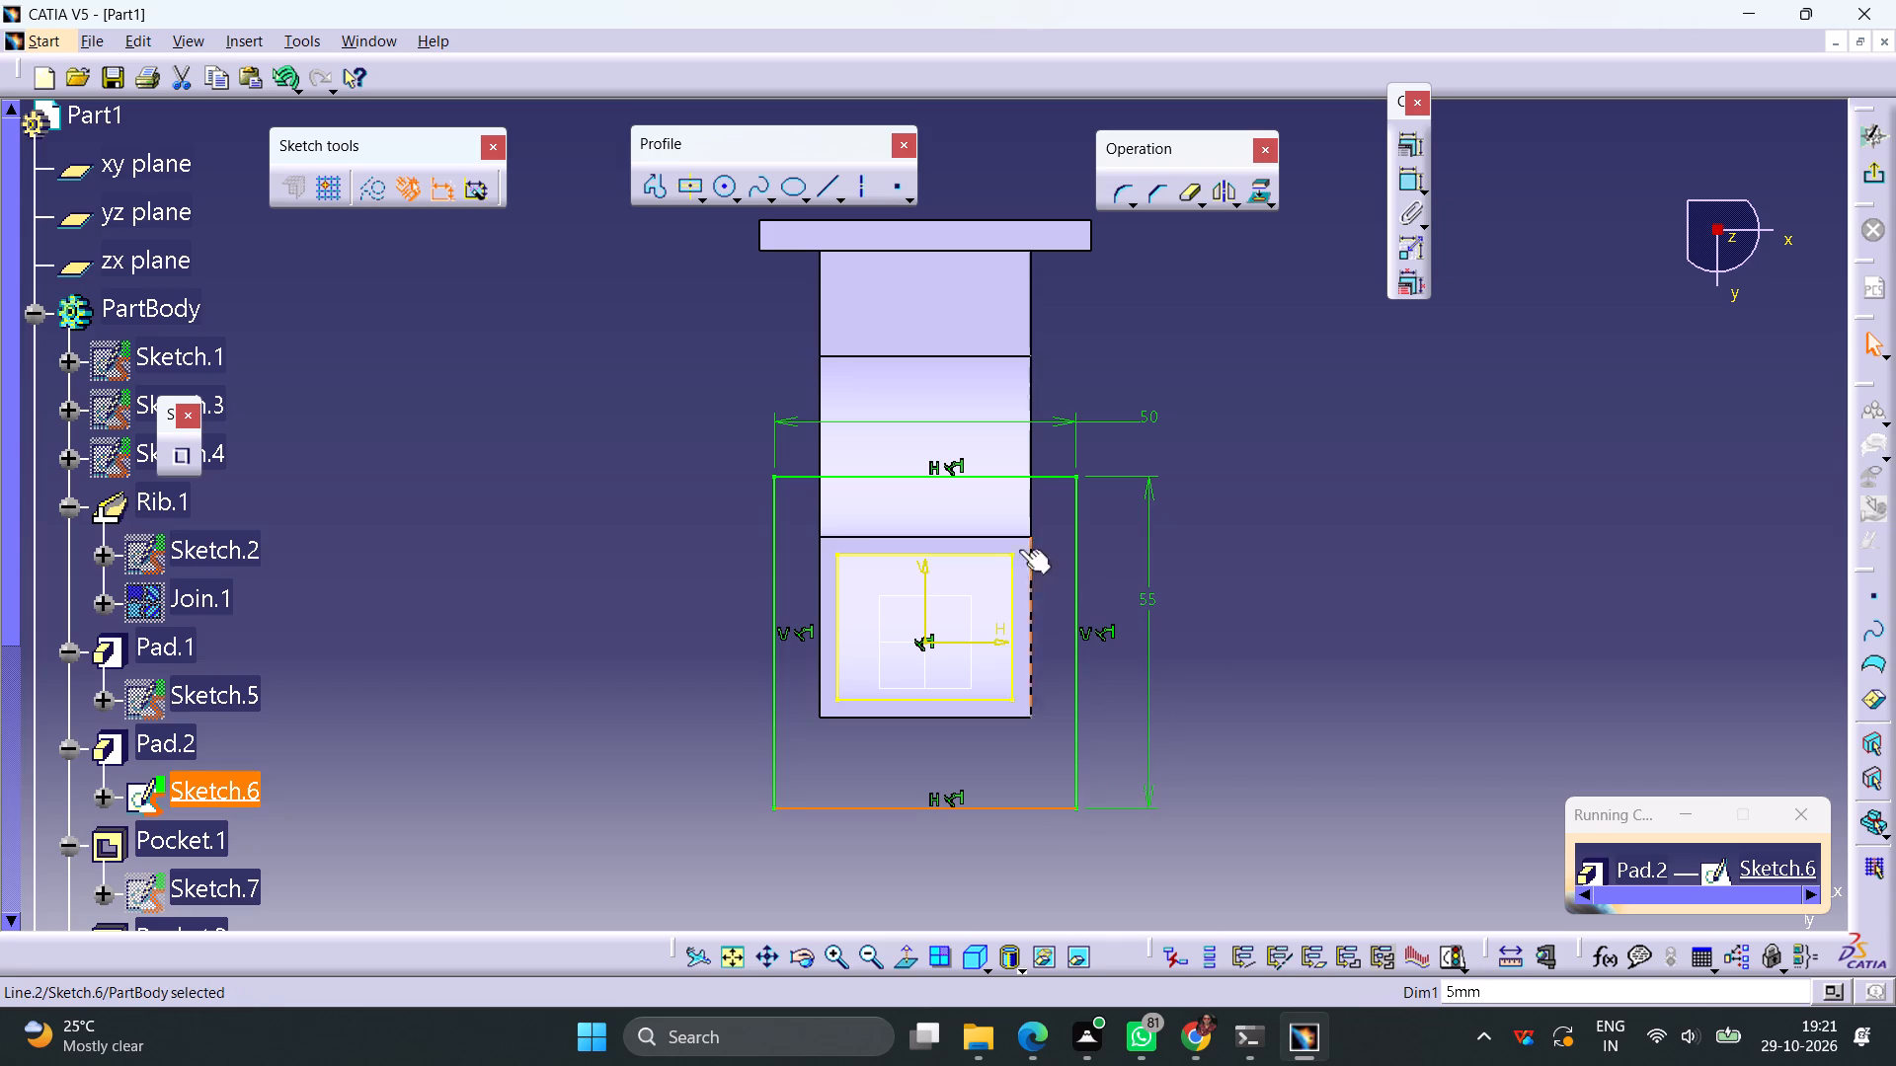
ctrl+click(1046, 476)
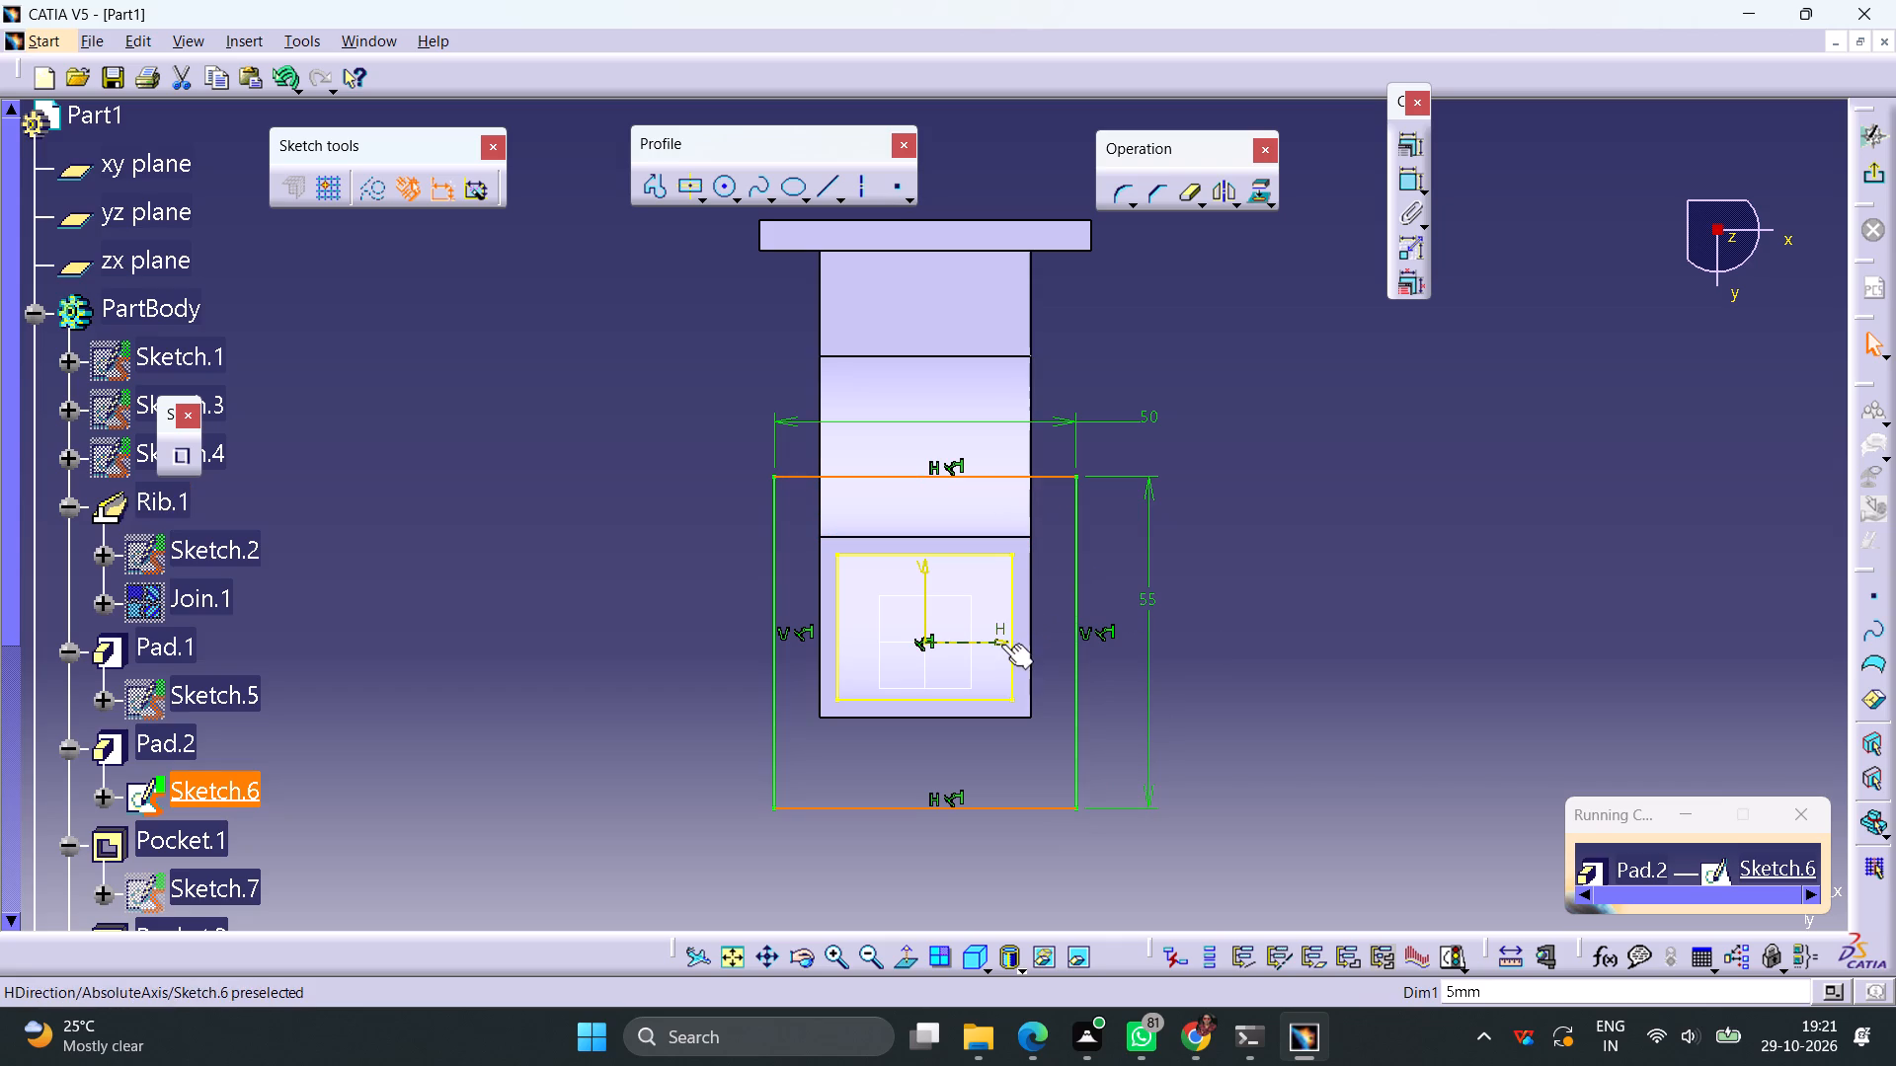
ctrl+click(1001, 644)
click(1412, 148)
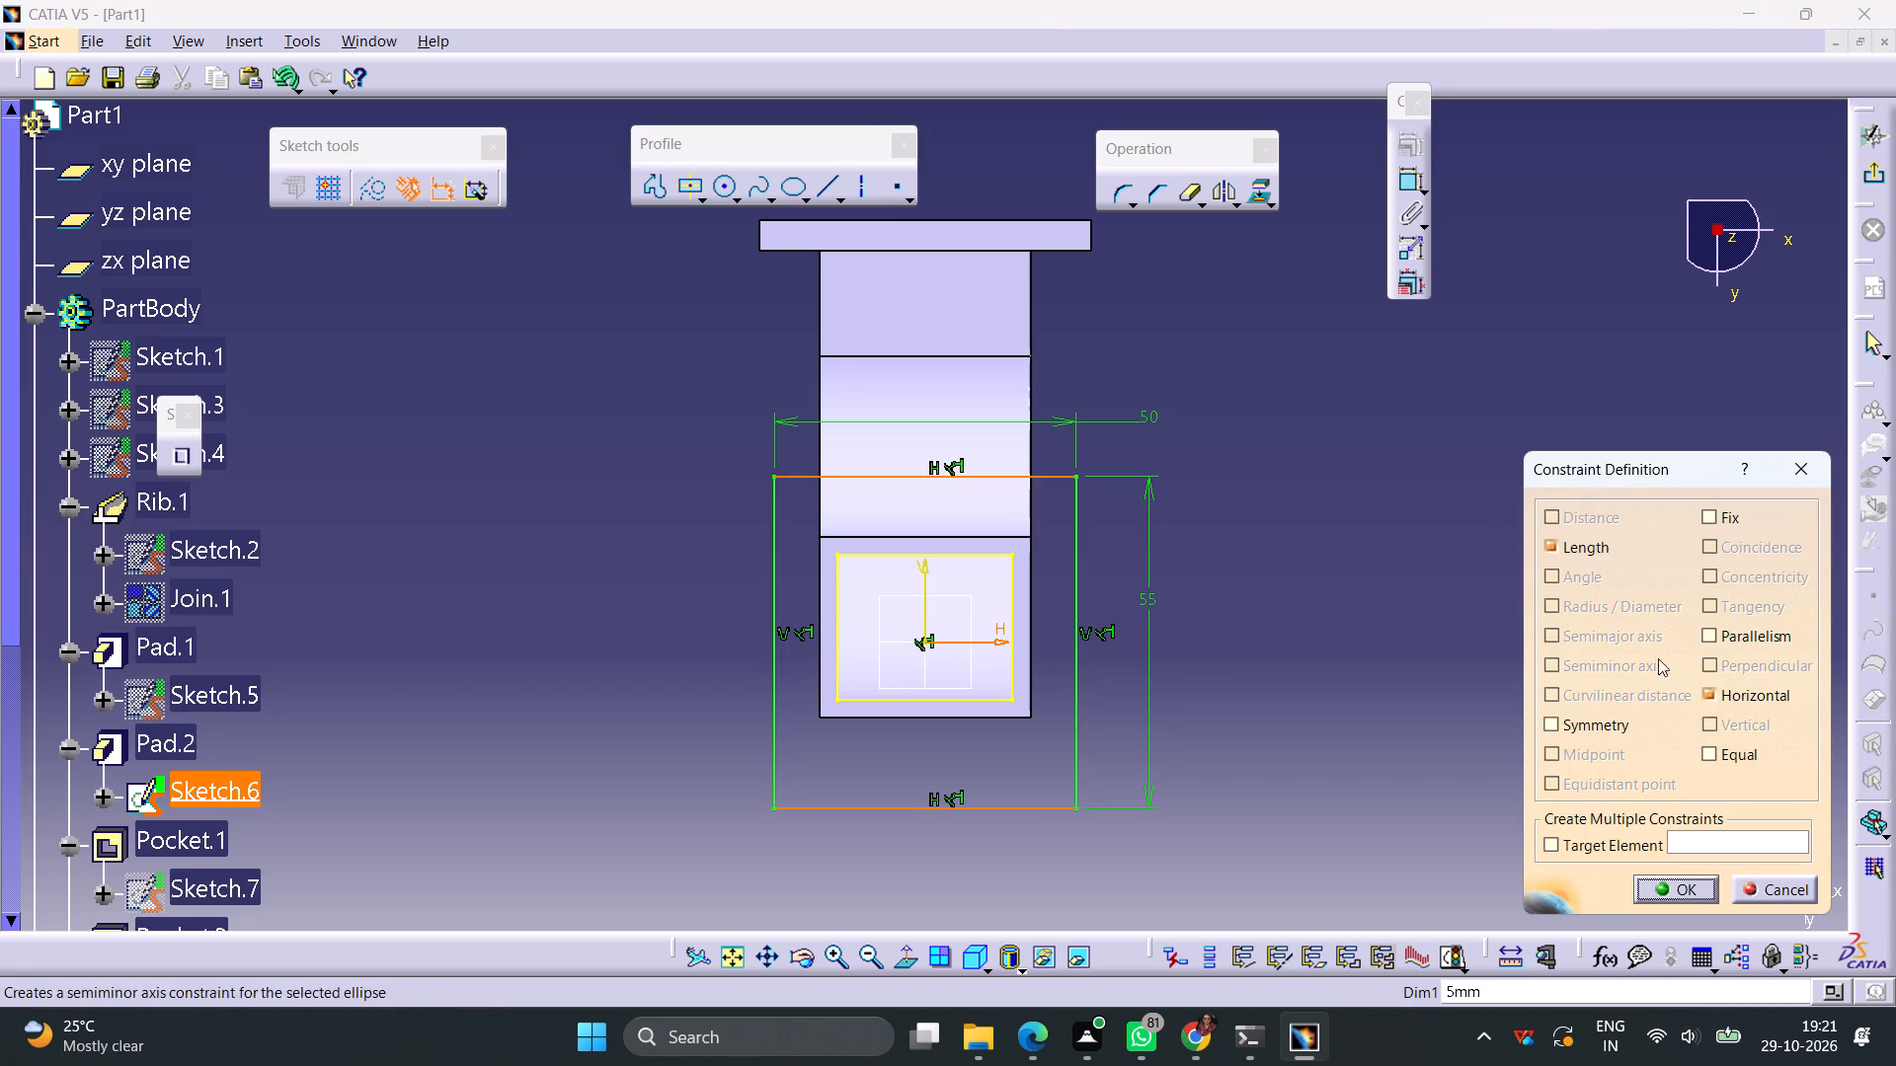
click(1583, 726)
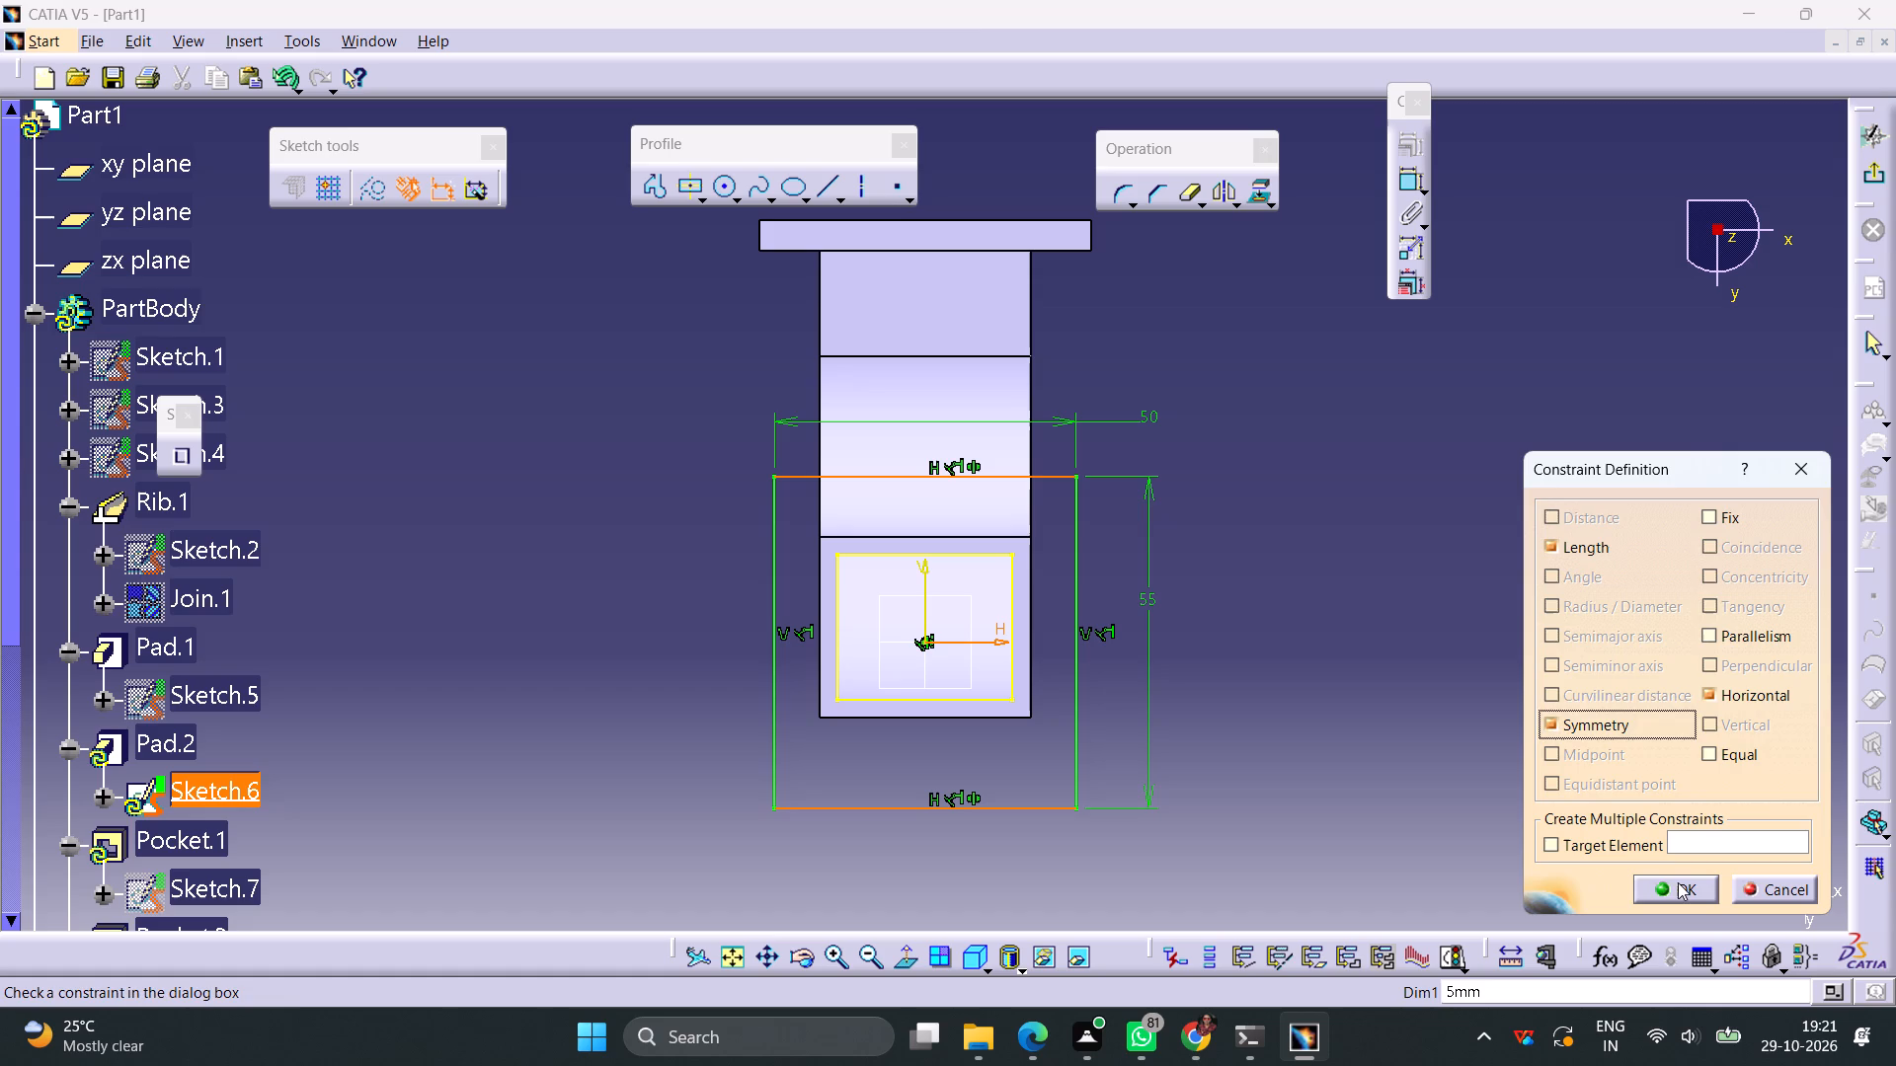
click(1678, 882)
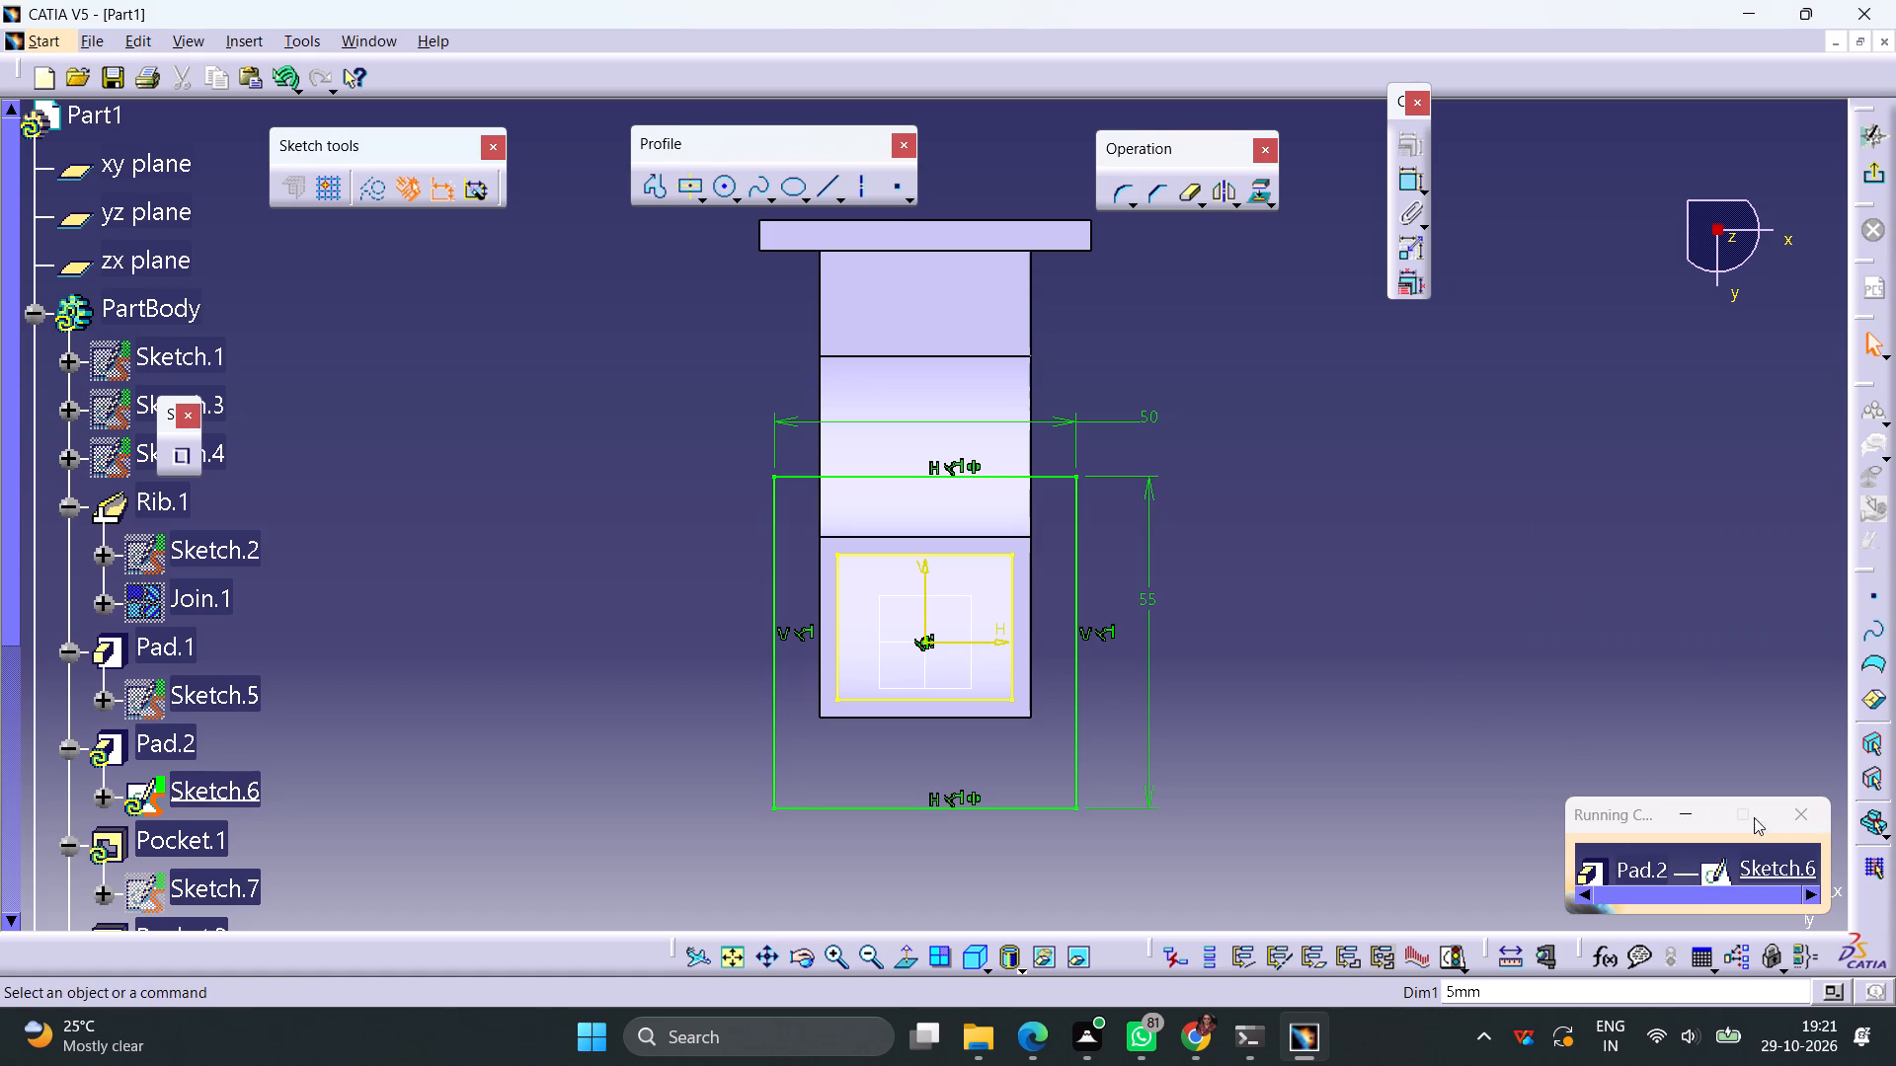
click(1788, 818)
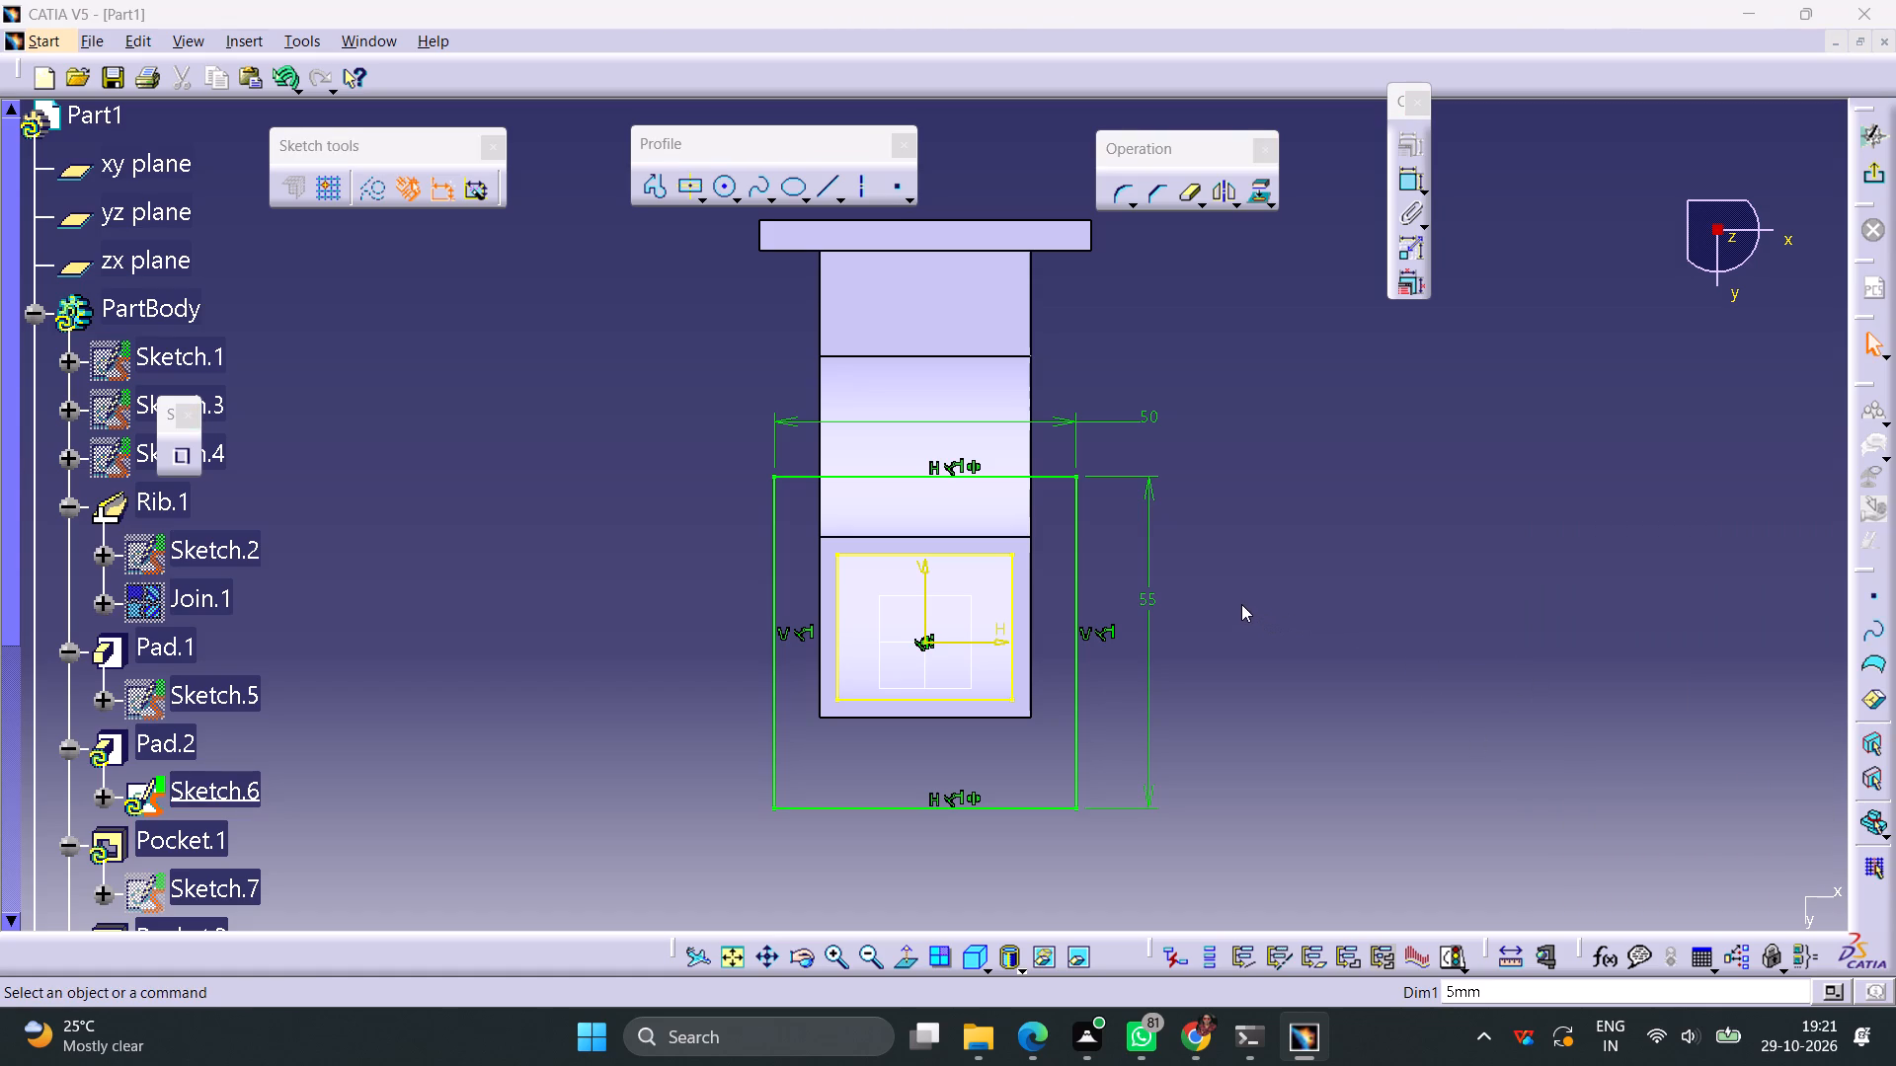
Set the base flange profile's vertical dimension to 50 mm.
click(1151, 599)
click(1151, 599)
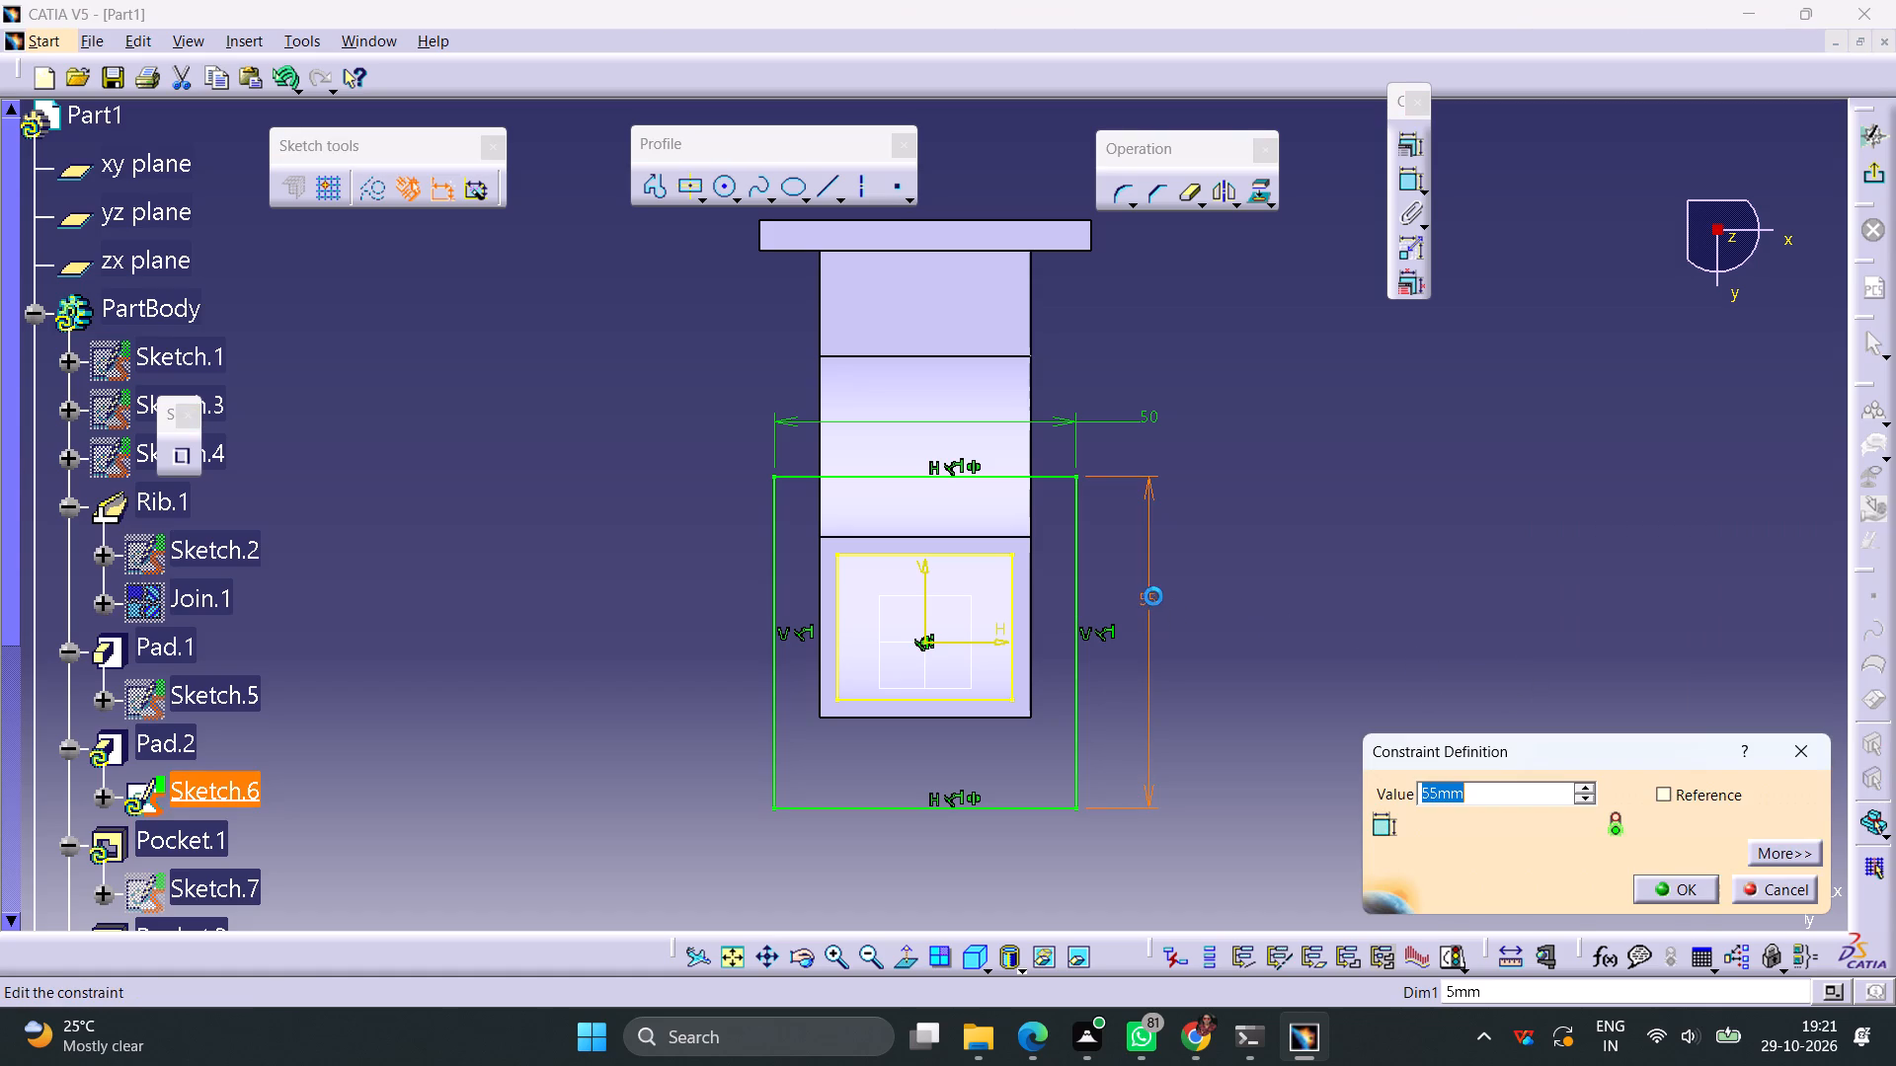
text(50)
key(Return)
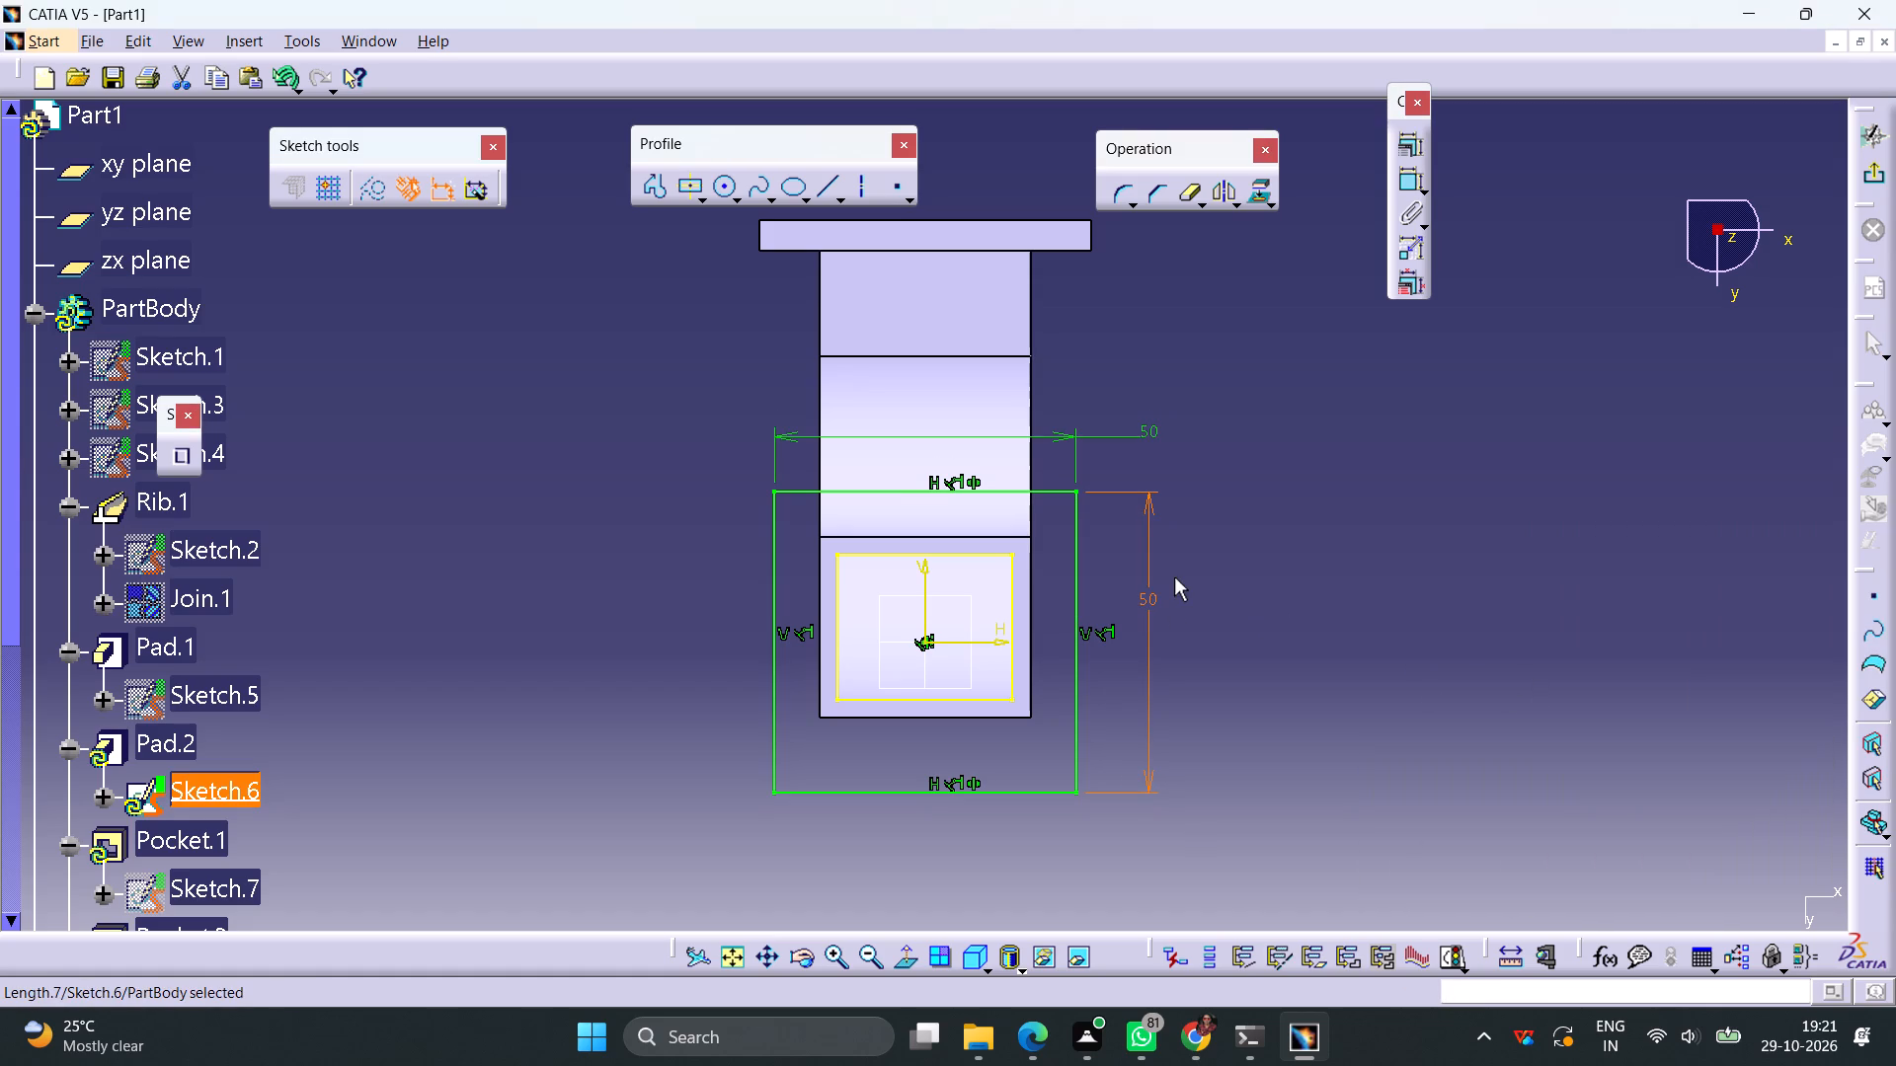
Set the base flange profile's horizontal dimension to 55 mm.
double_click(1146, 430)
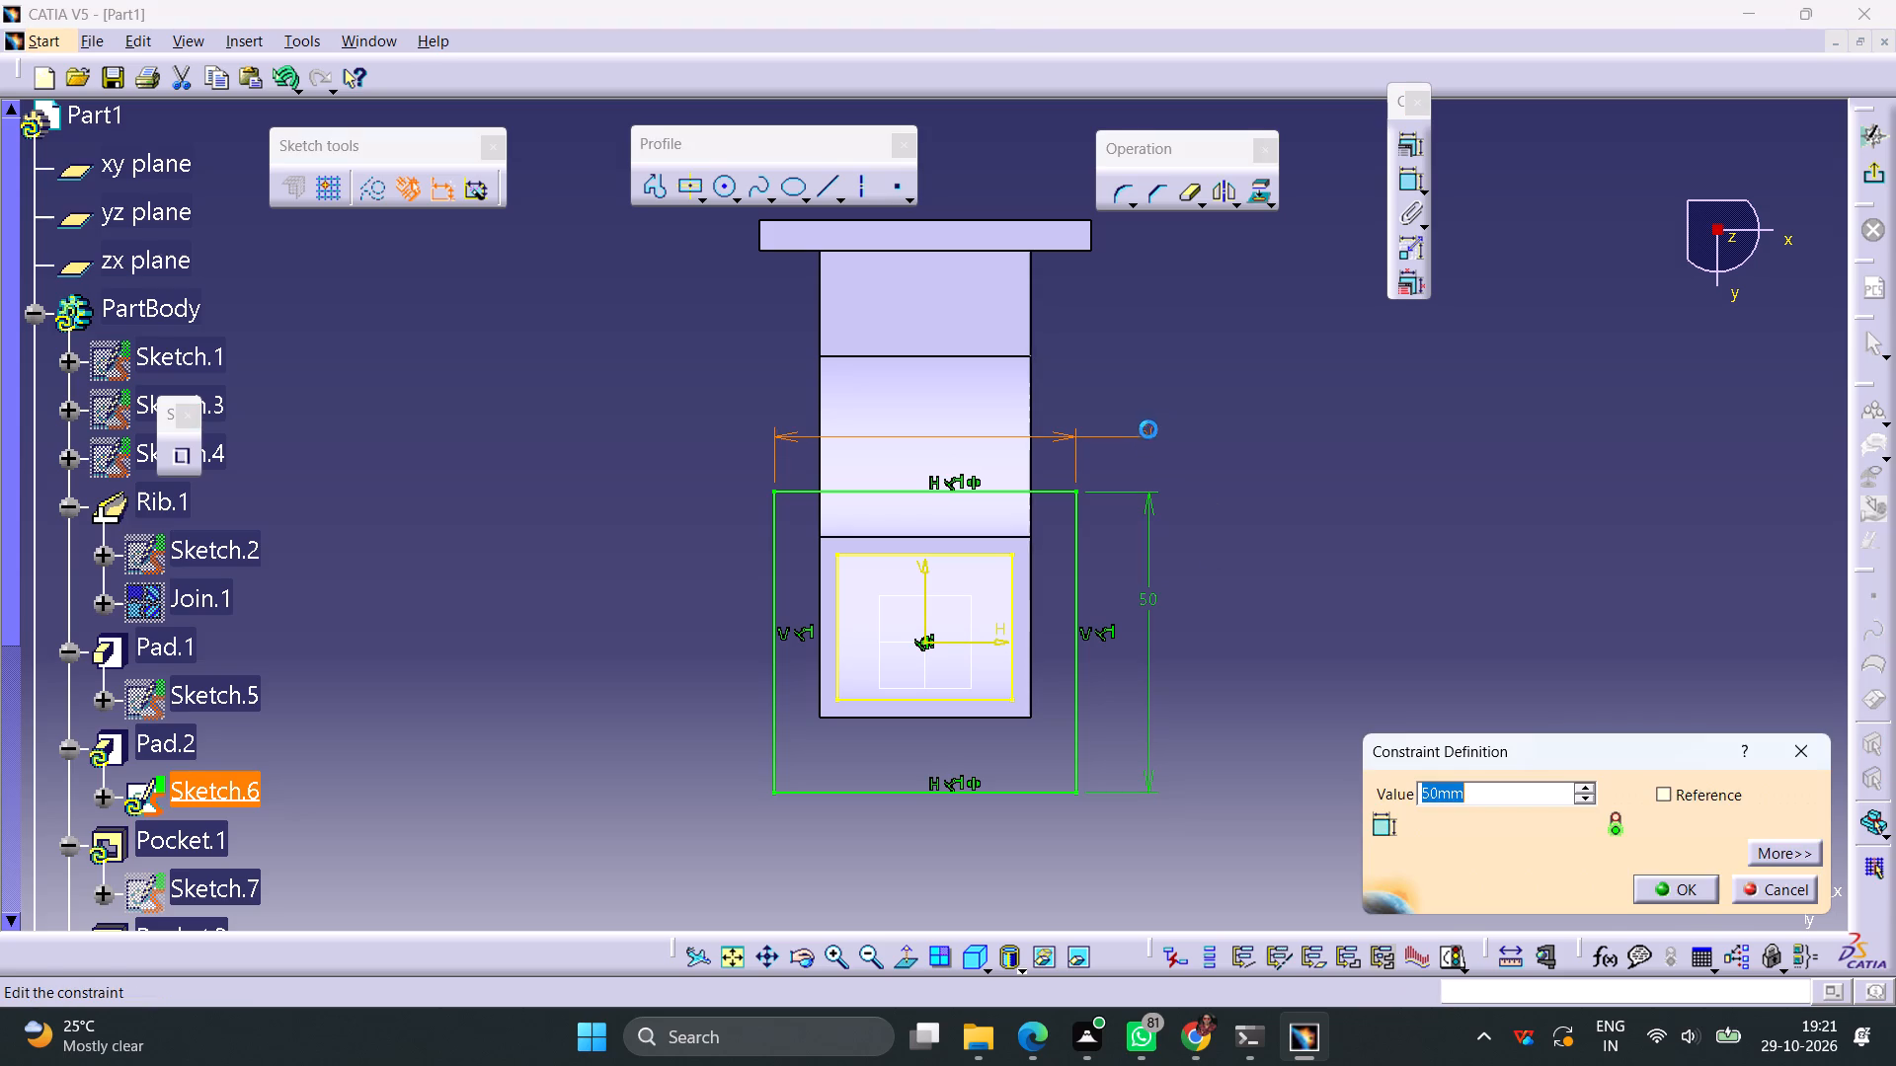
text(55)
key(Return)
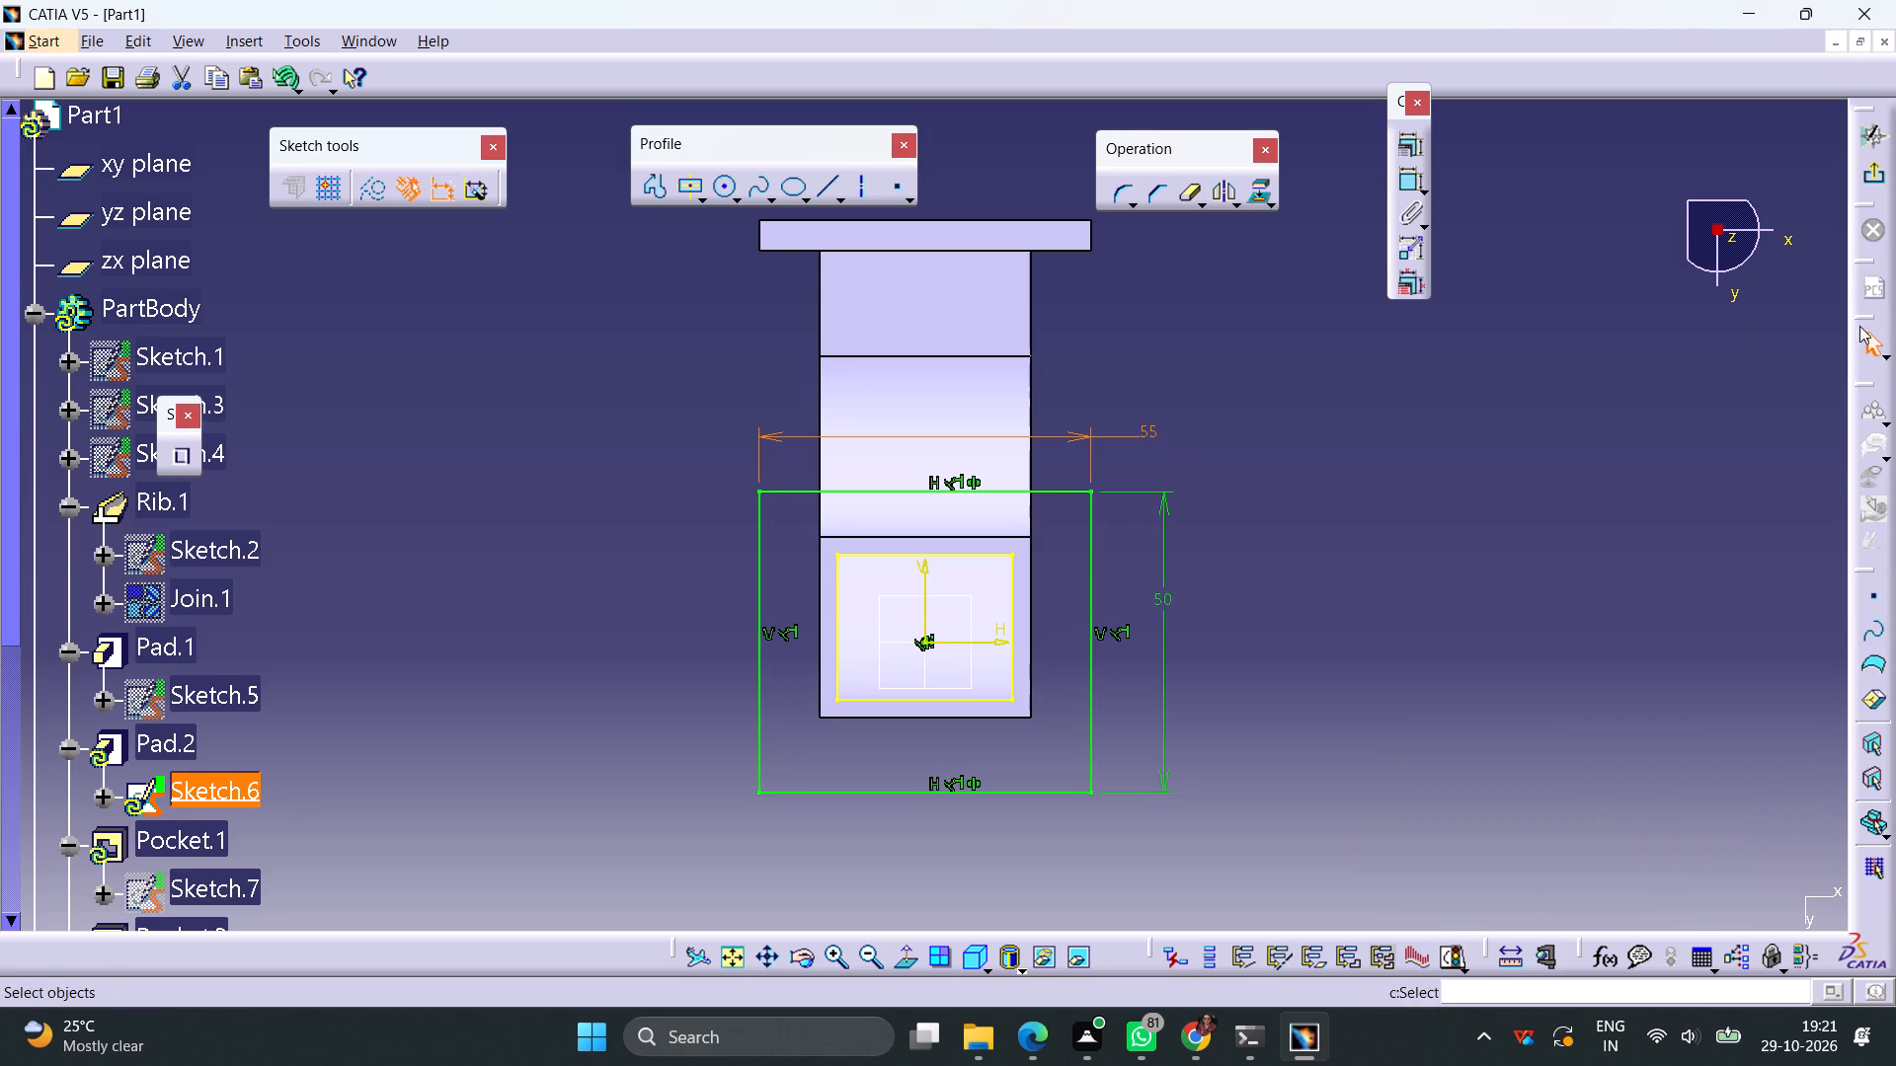
Exit the profile sketch and apply the edited Pad.2 with its 5 mm length.
click(1867, 178)
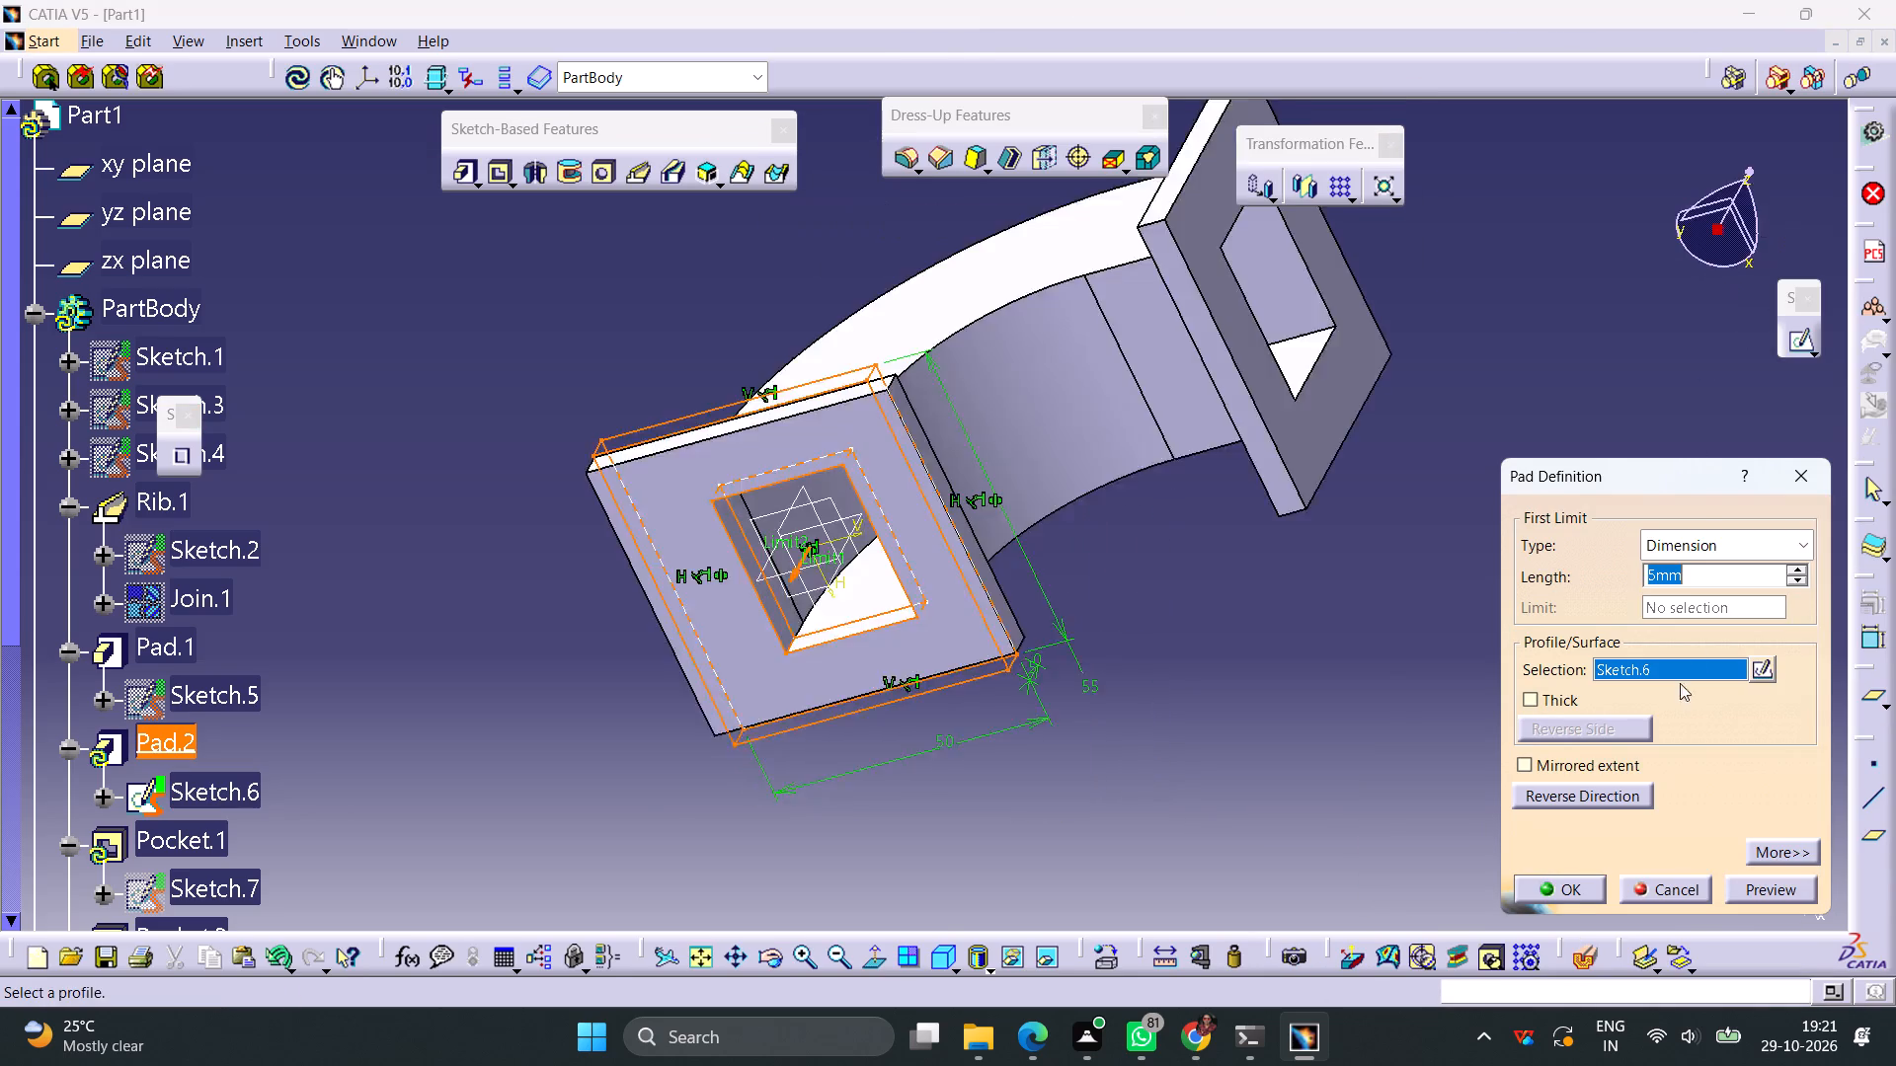
click(1763, 886)
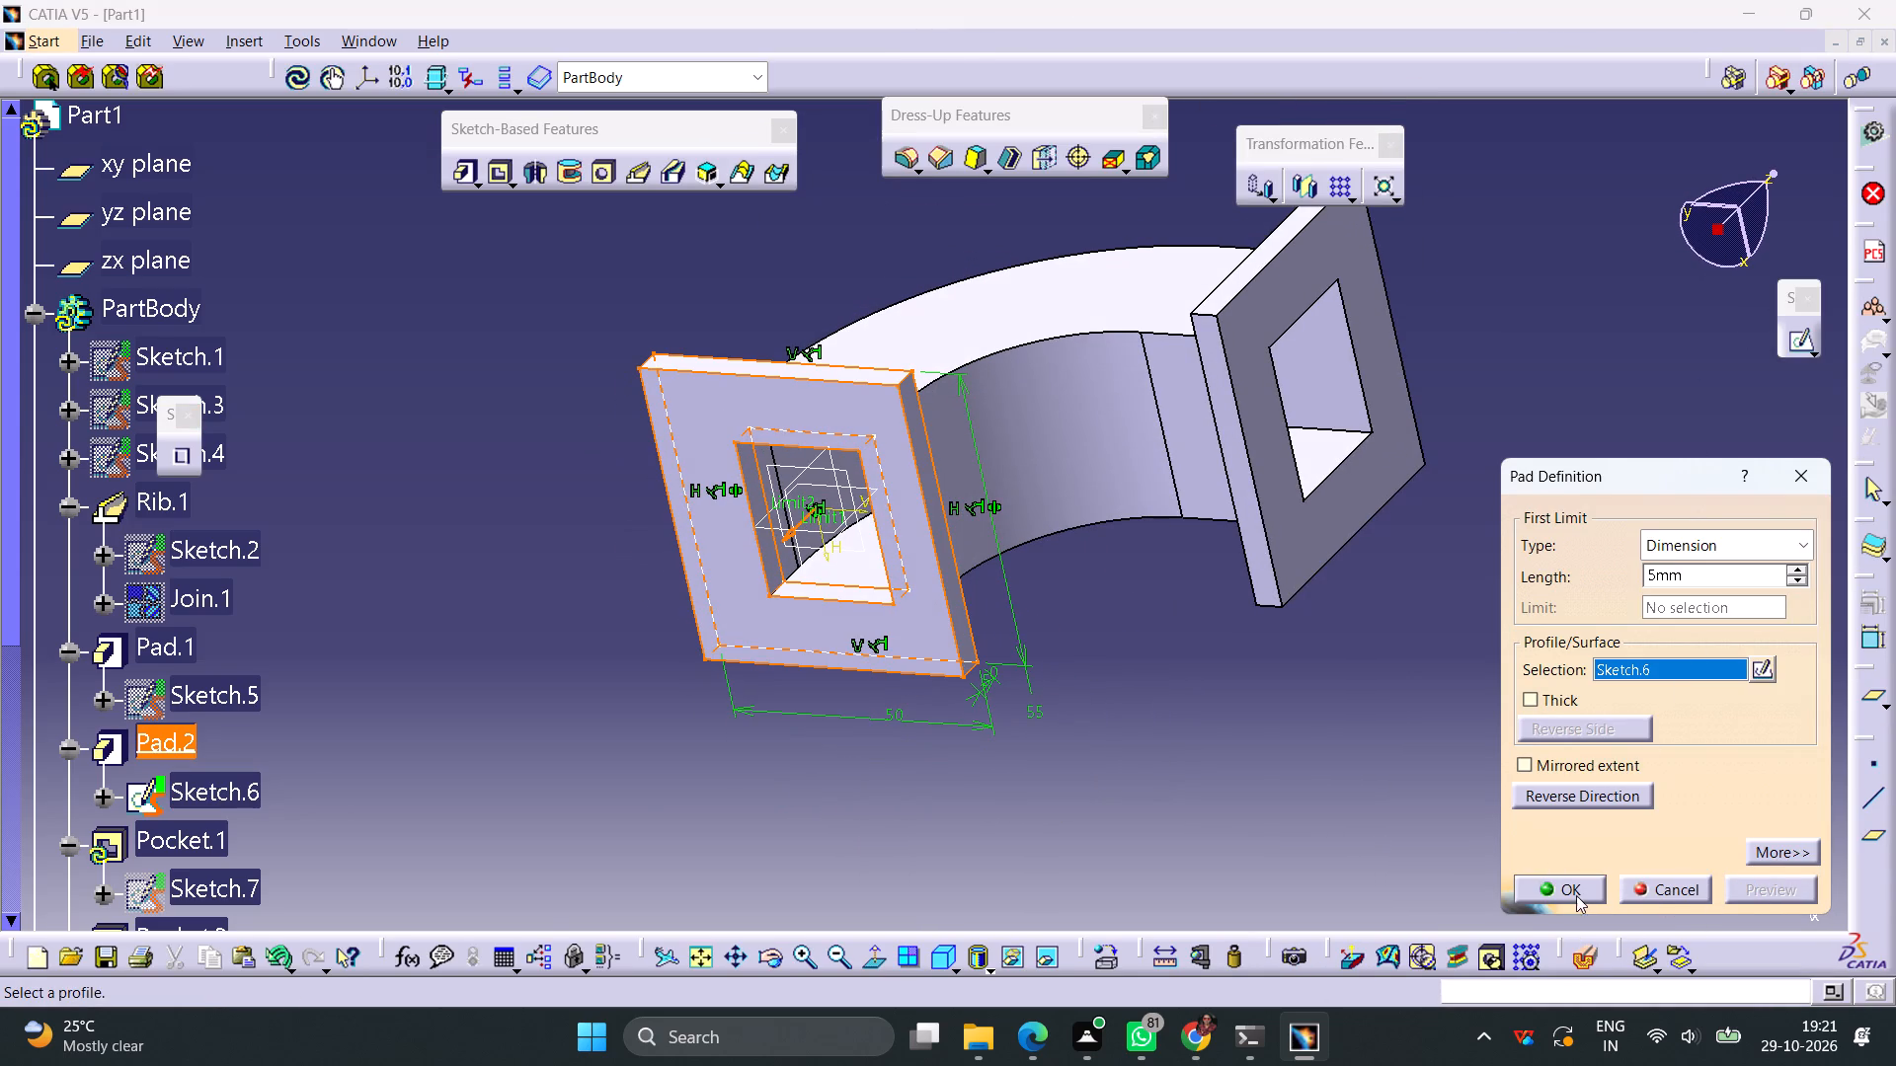
click(1570, 886)
click(1456, 725)
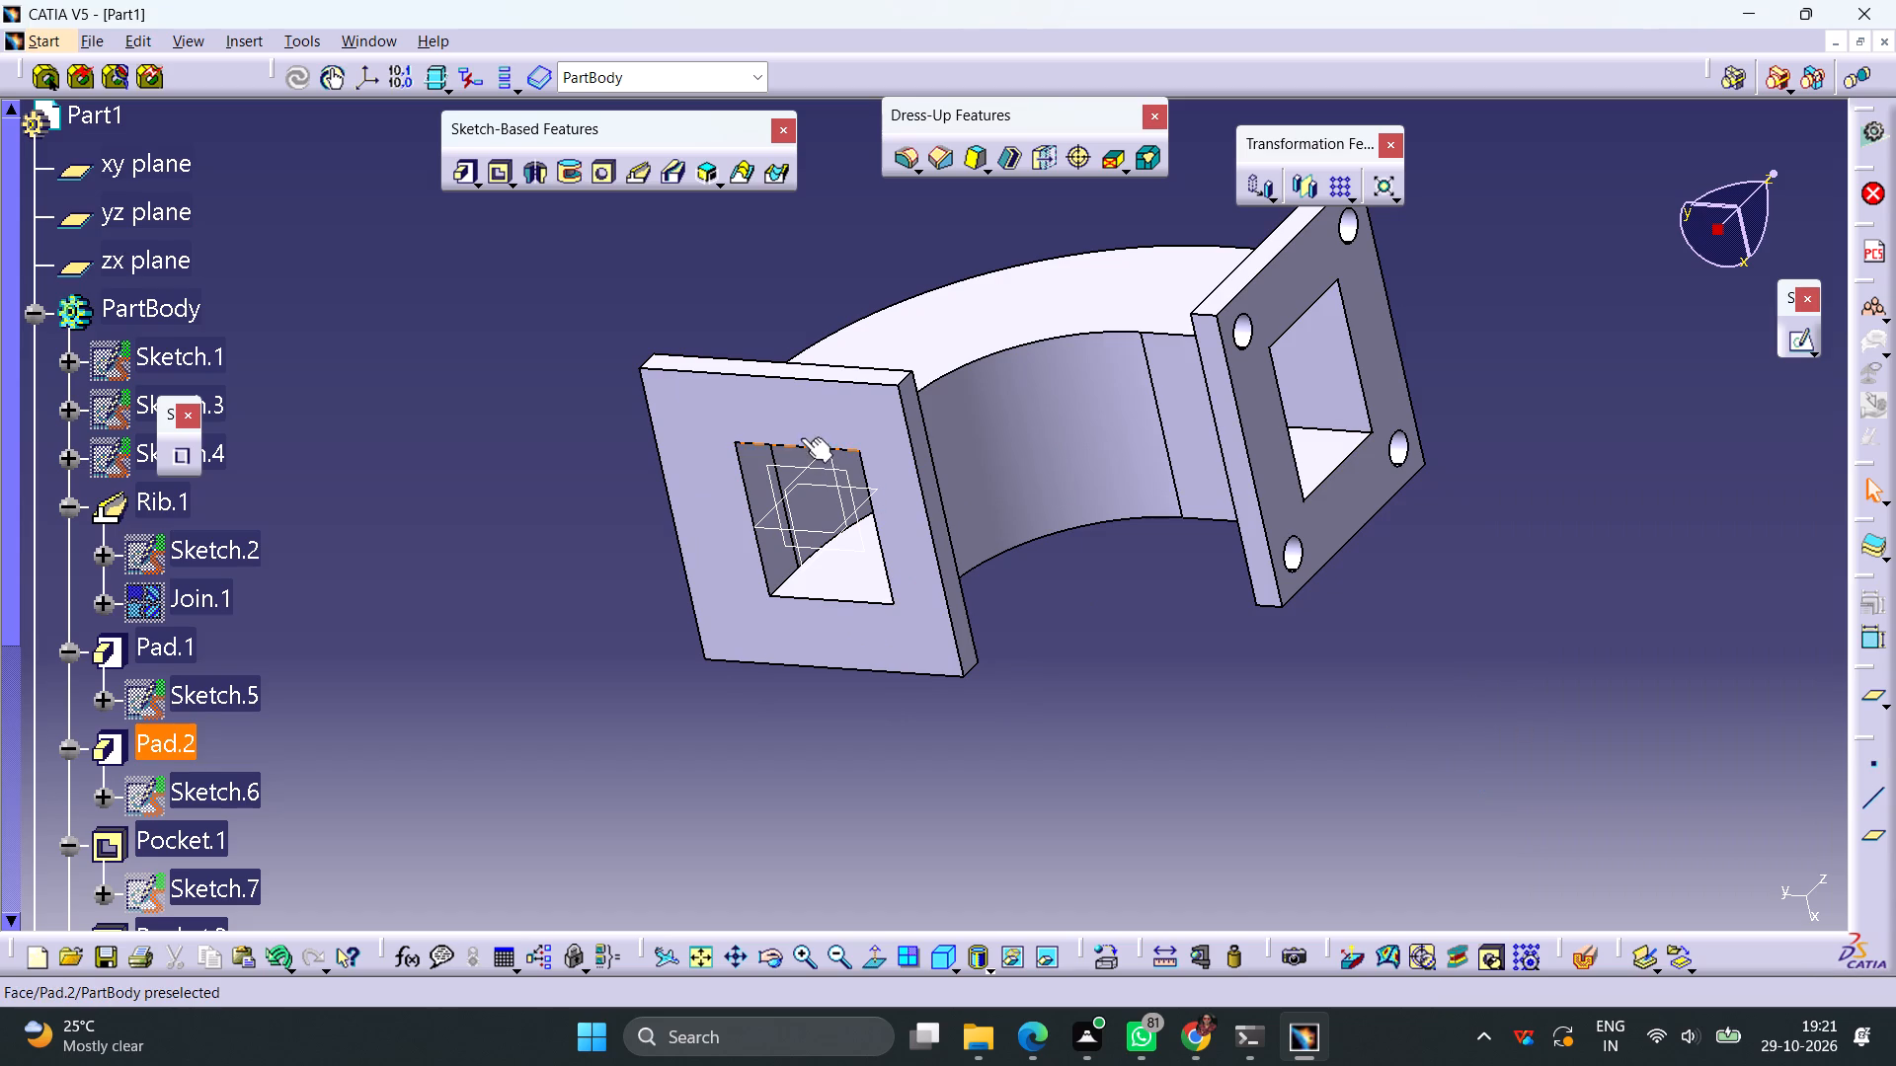
Start a sketch on Pad.2's outer flange face and draw a circle about 3 mm in diameter near its upper-left corner.
click(801, 428)
click(1795, 337)
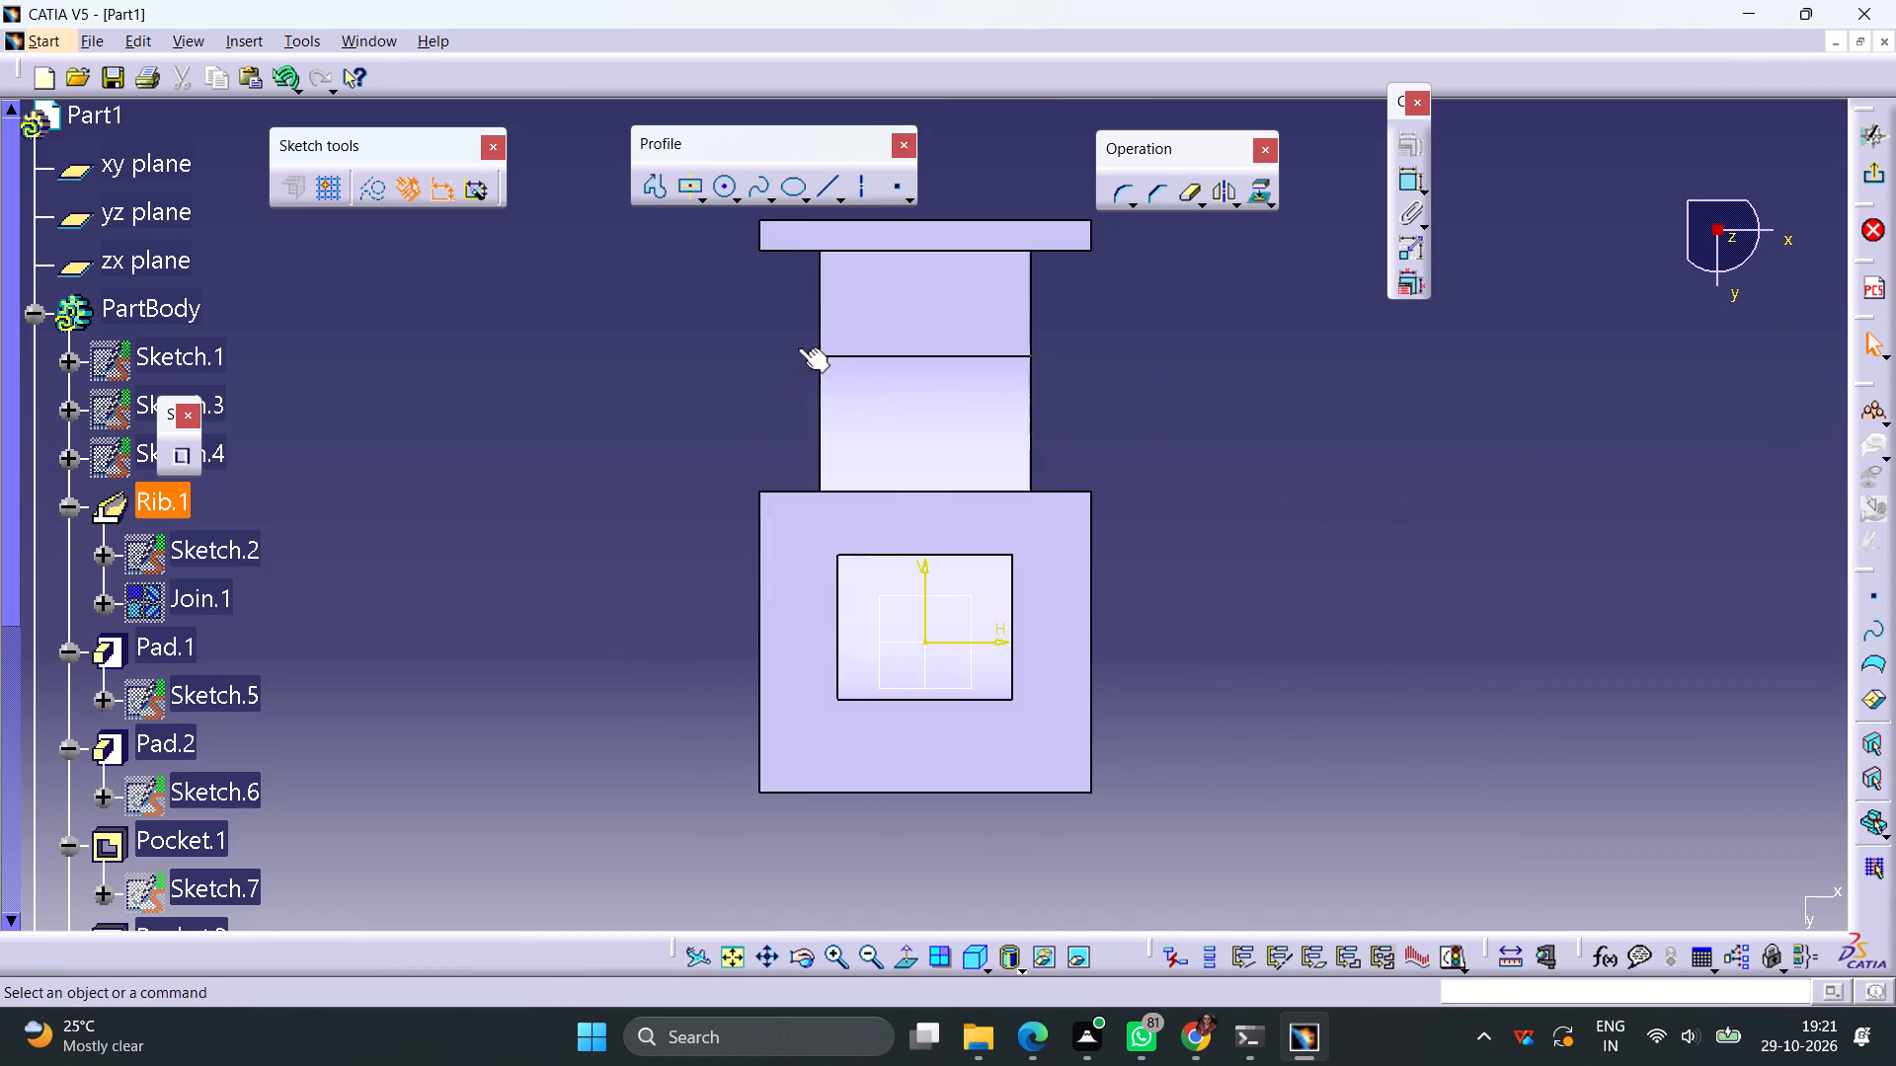
click(719, 183)
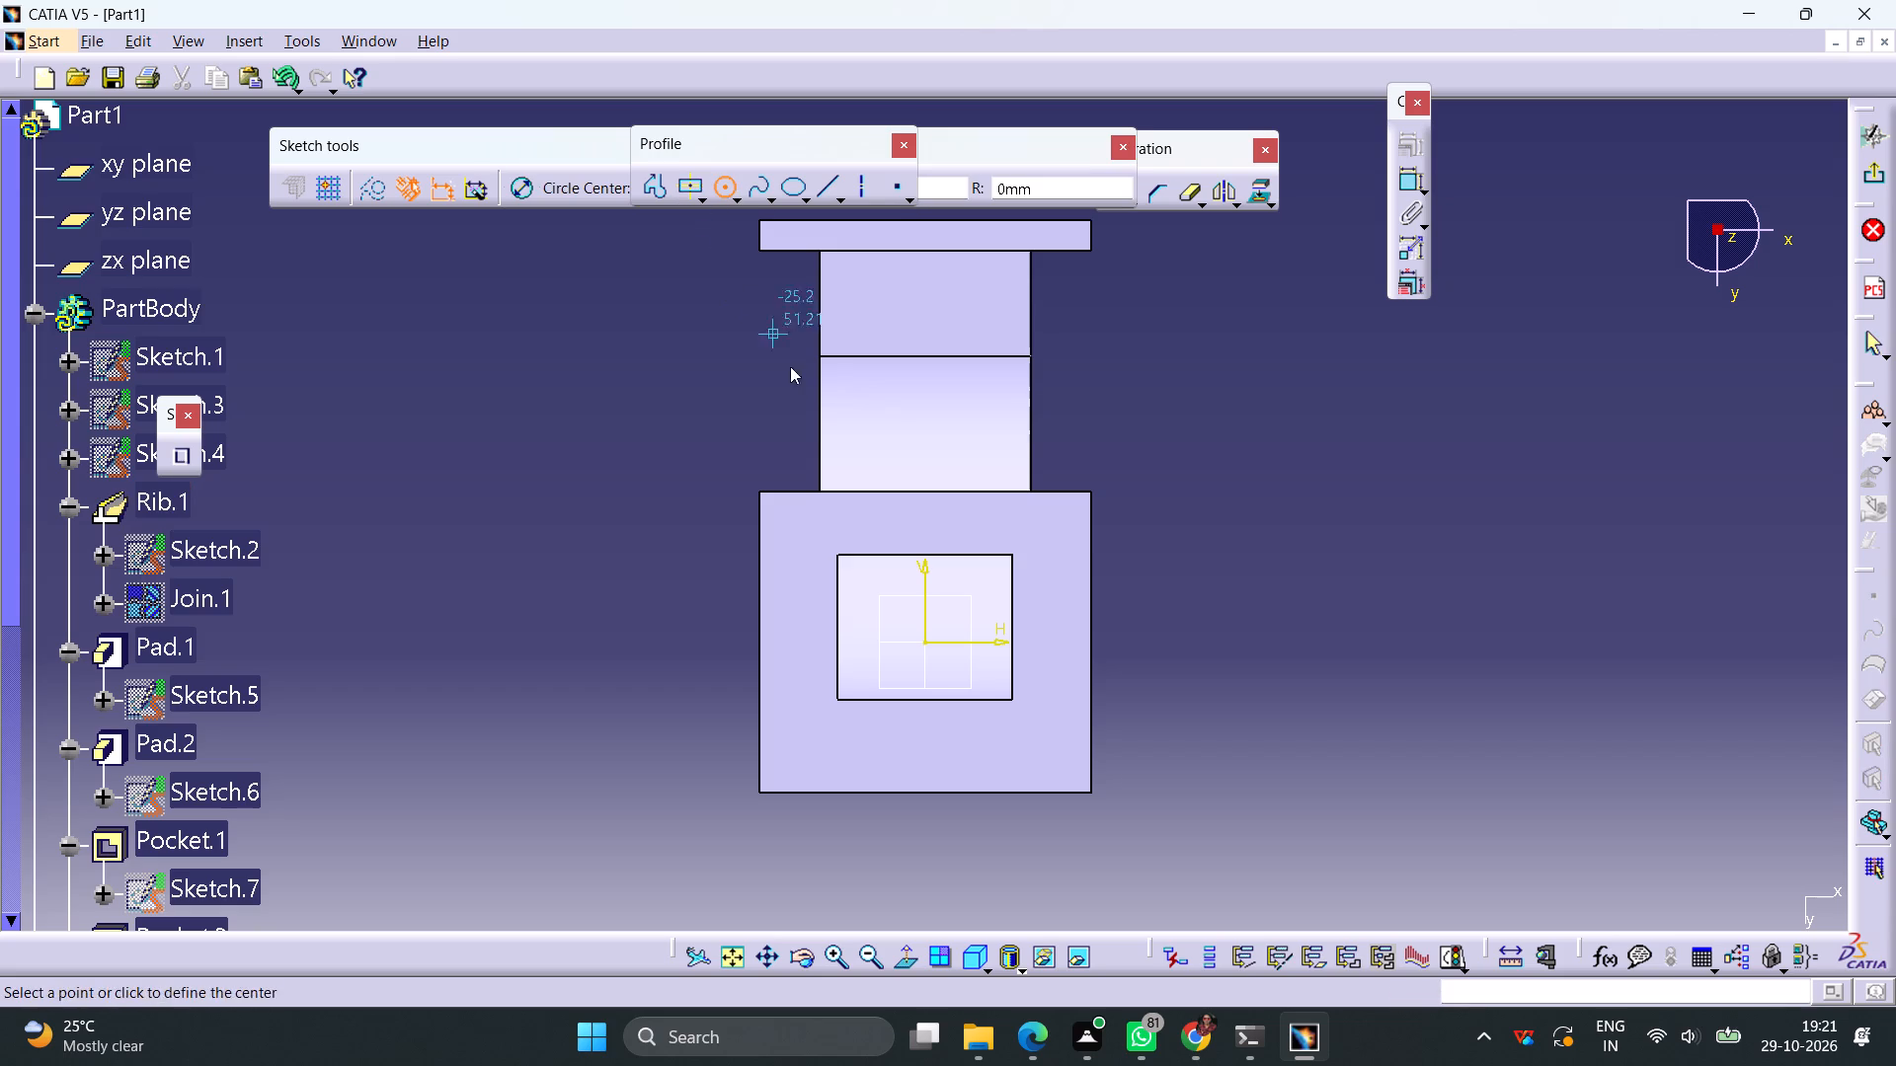
click(799, 521)
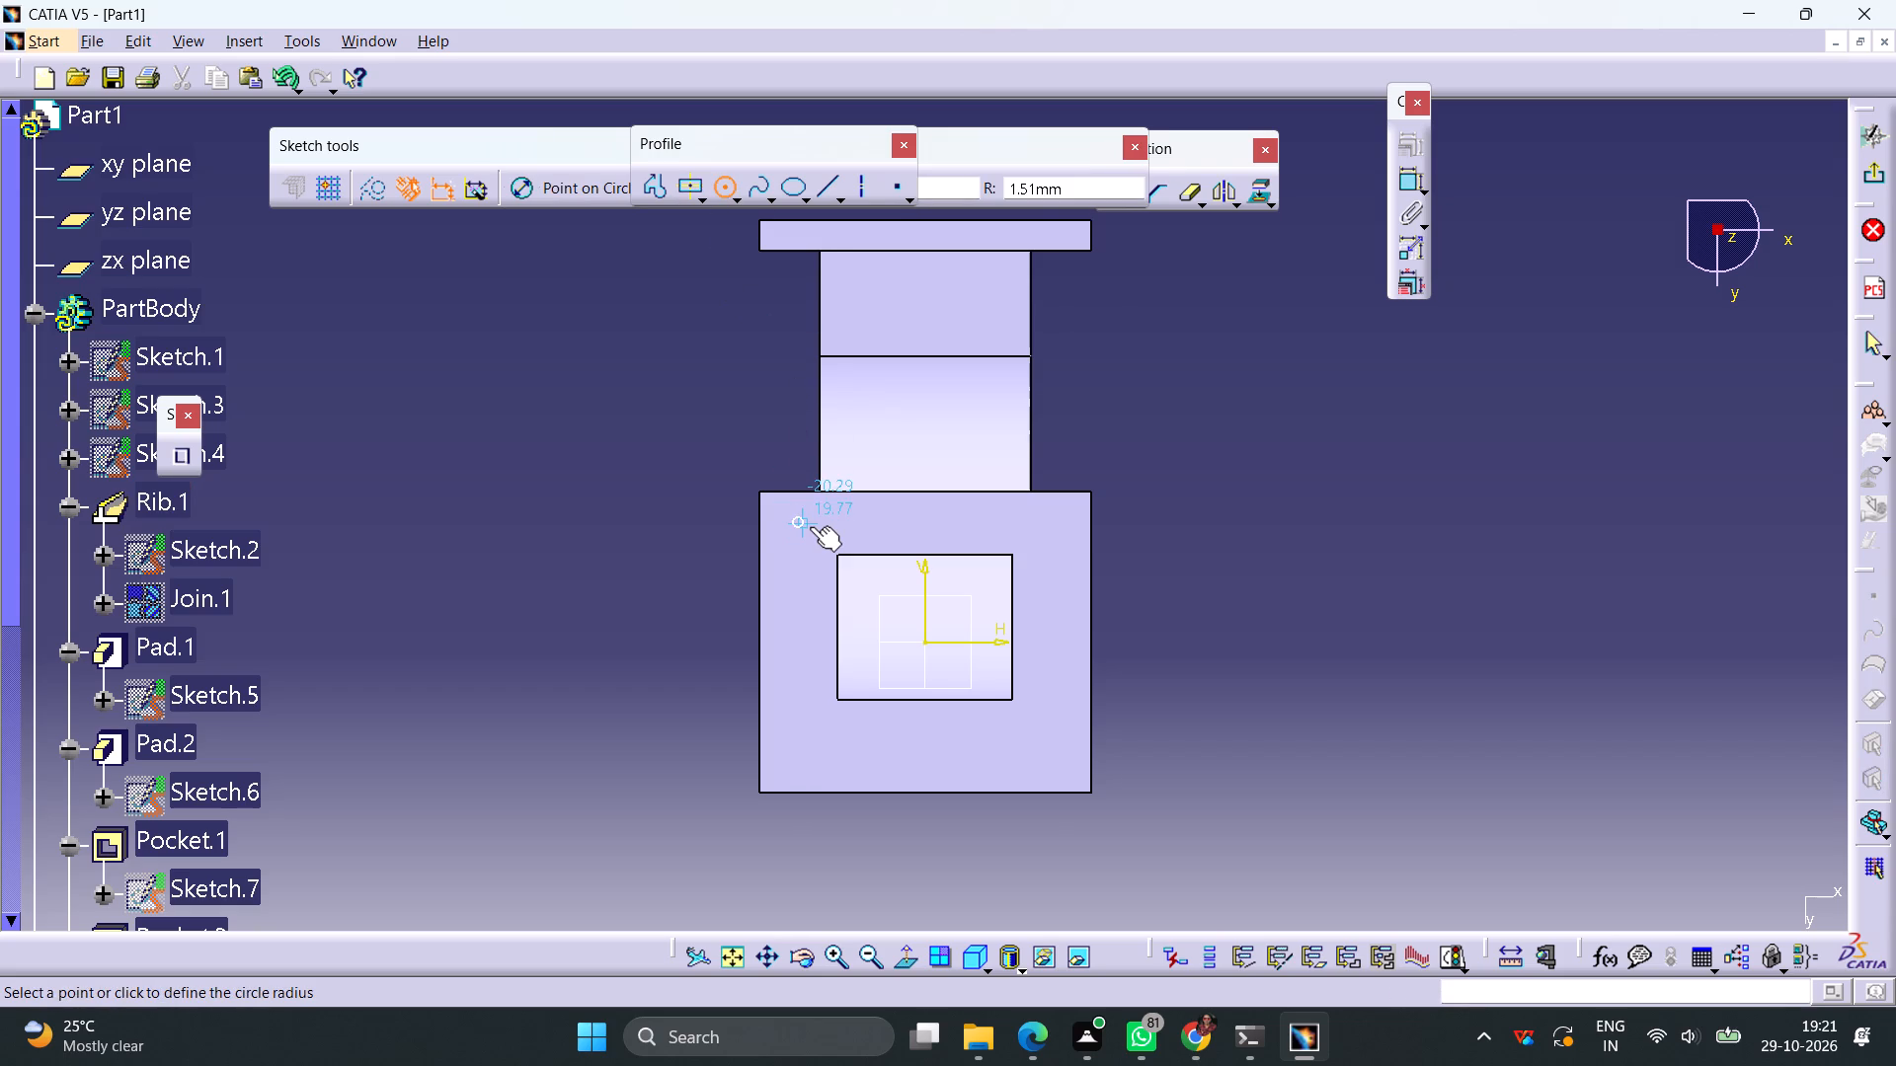
click(810, 526)
Dimension the corner circle's diameter and set it to 6 mm.
click(1399, 187)
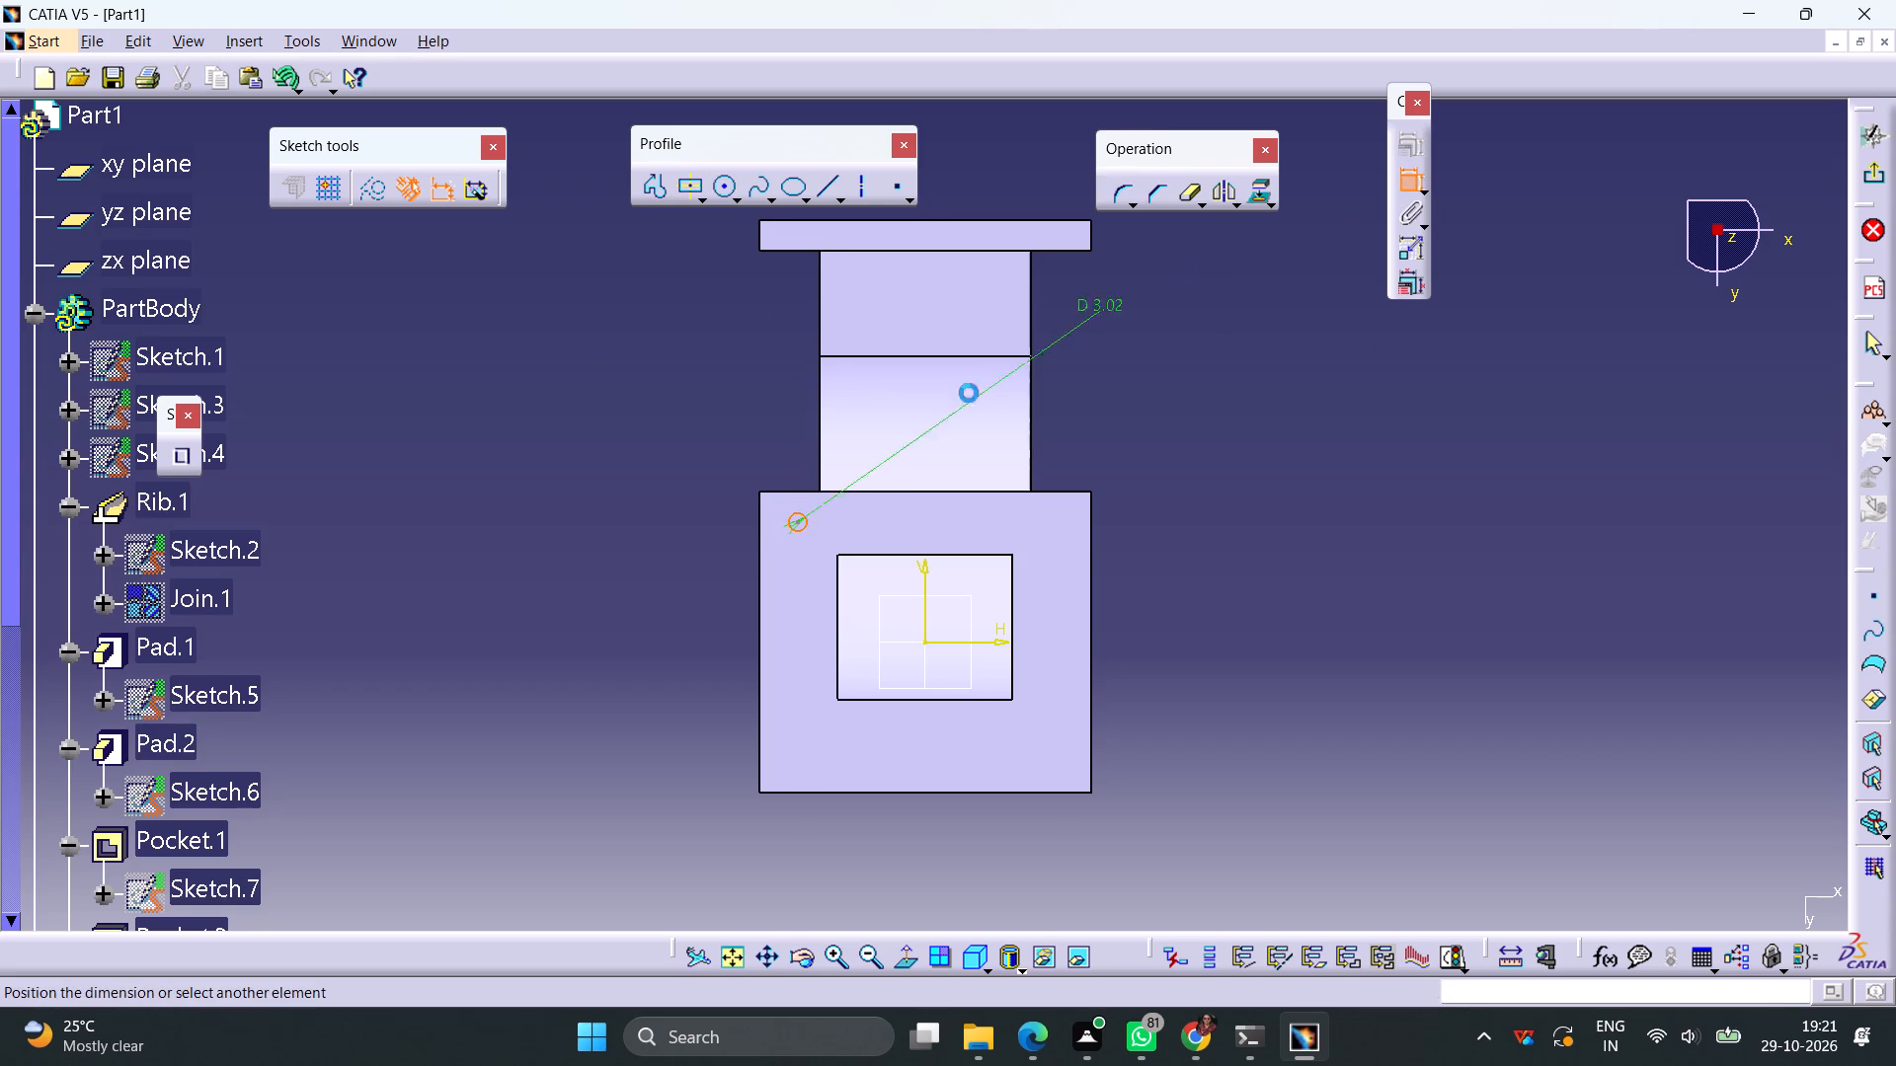
click(597, 596)
double_click(583, 594)
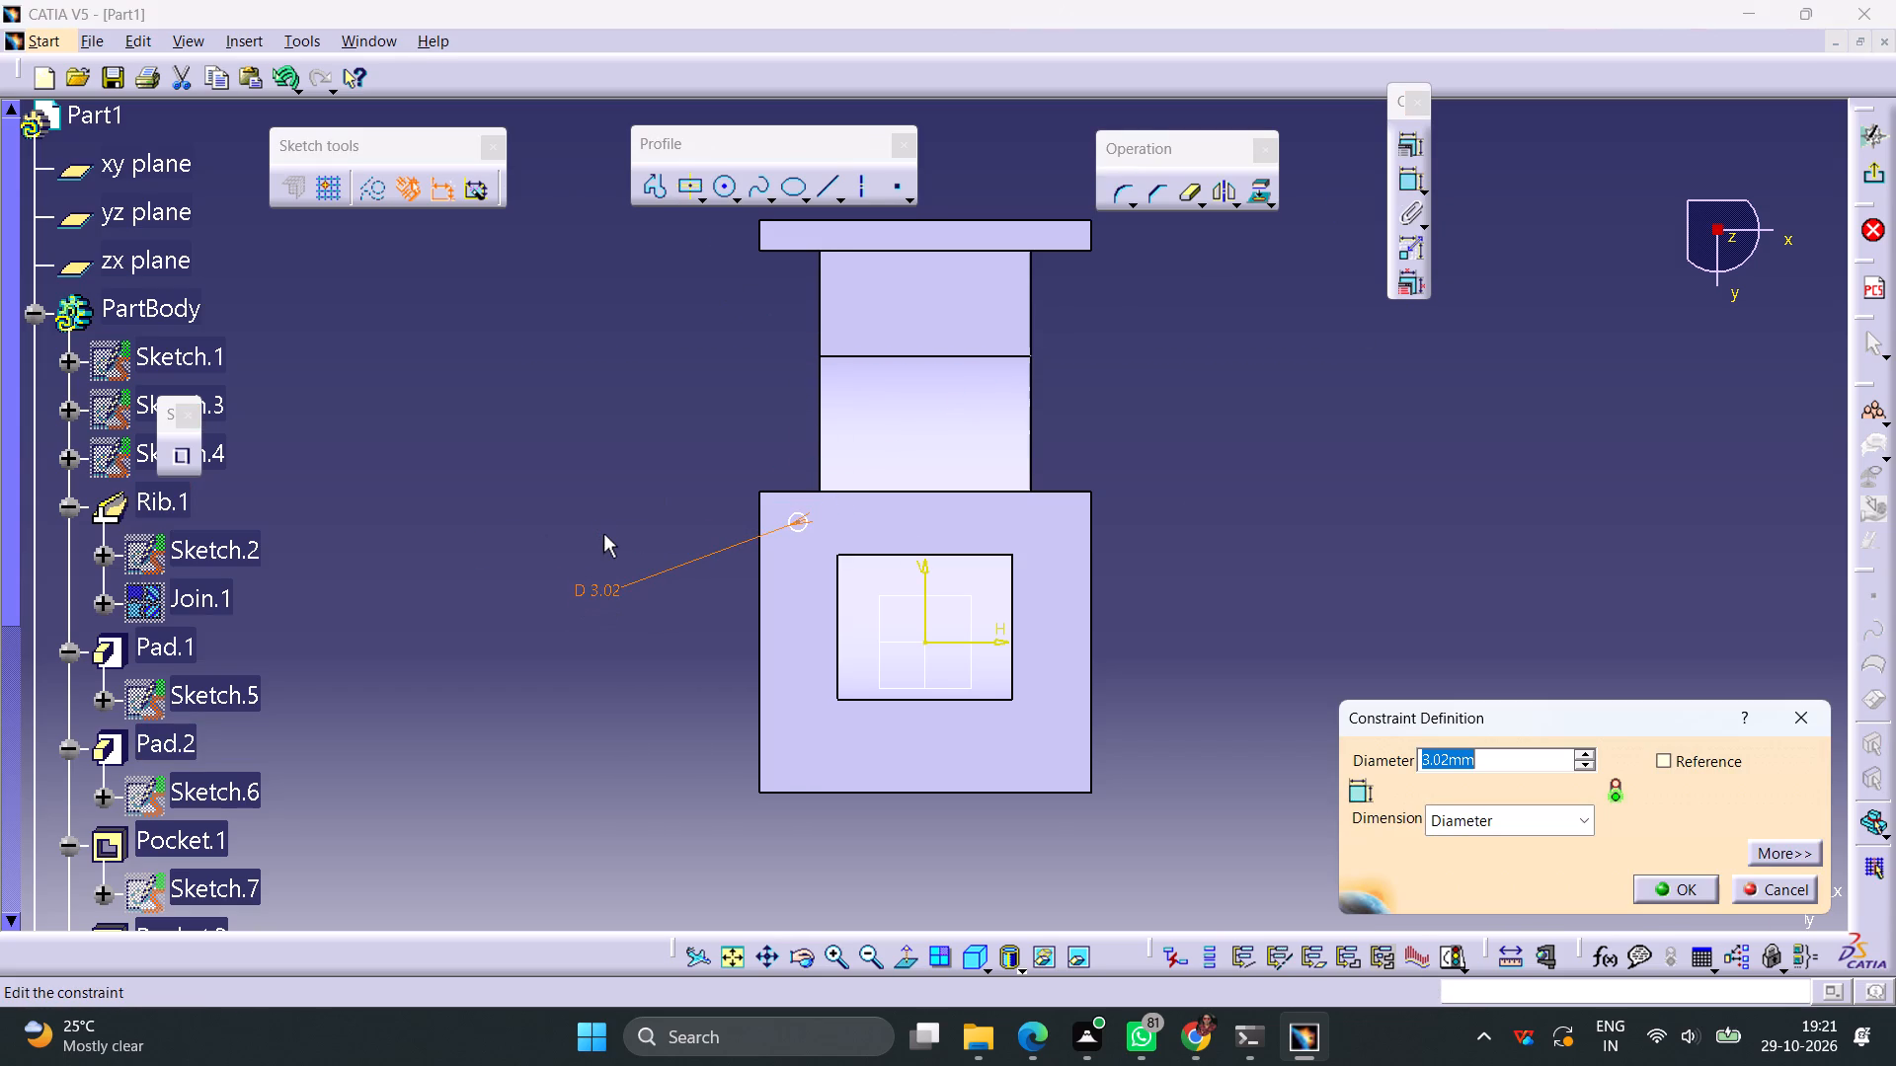
key(6)
key(Return)
drag(1280, 459, 1289, 459)
Constrain the circle's centre 6.5 mm from the flange's top edge.
click(1409, 184)
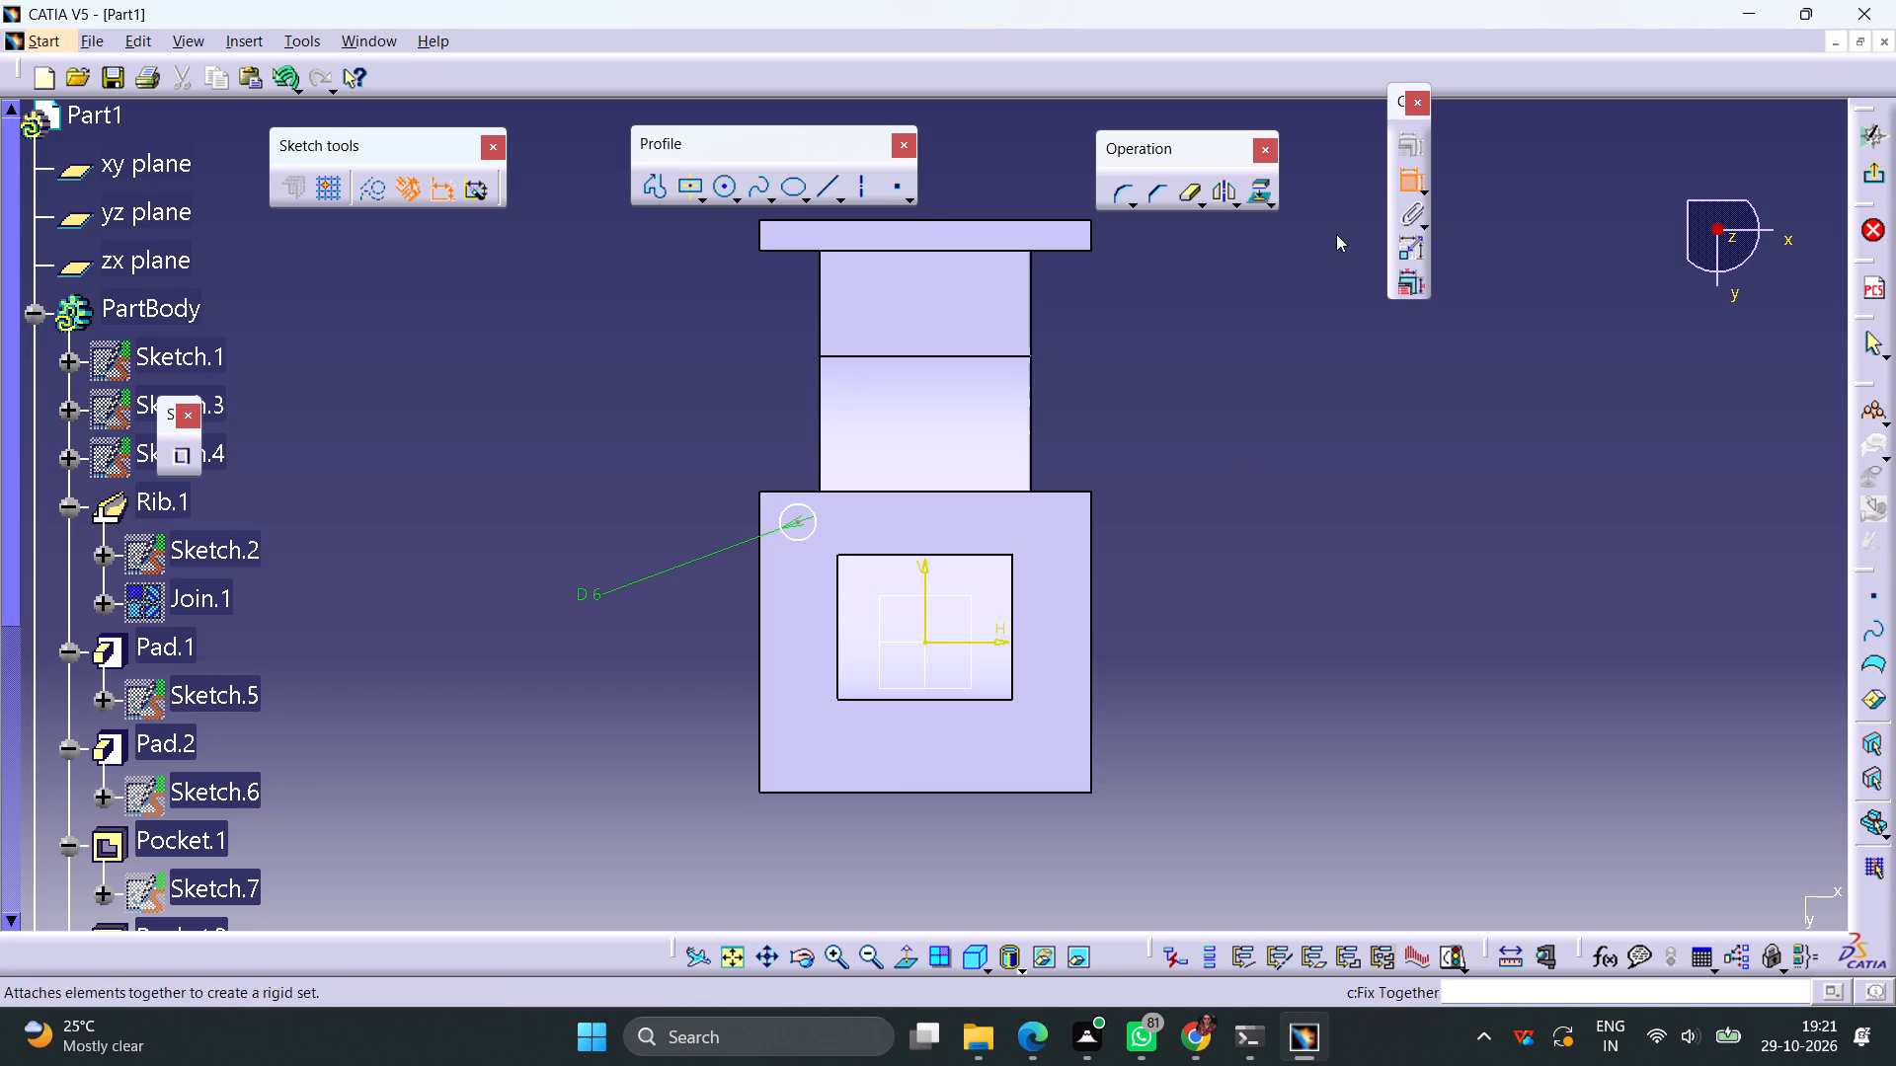
click(797, 520)
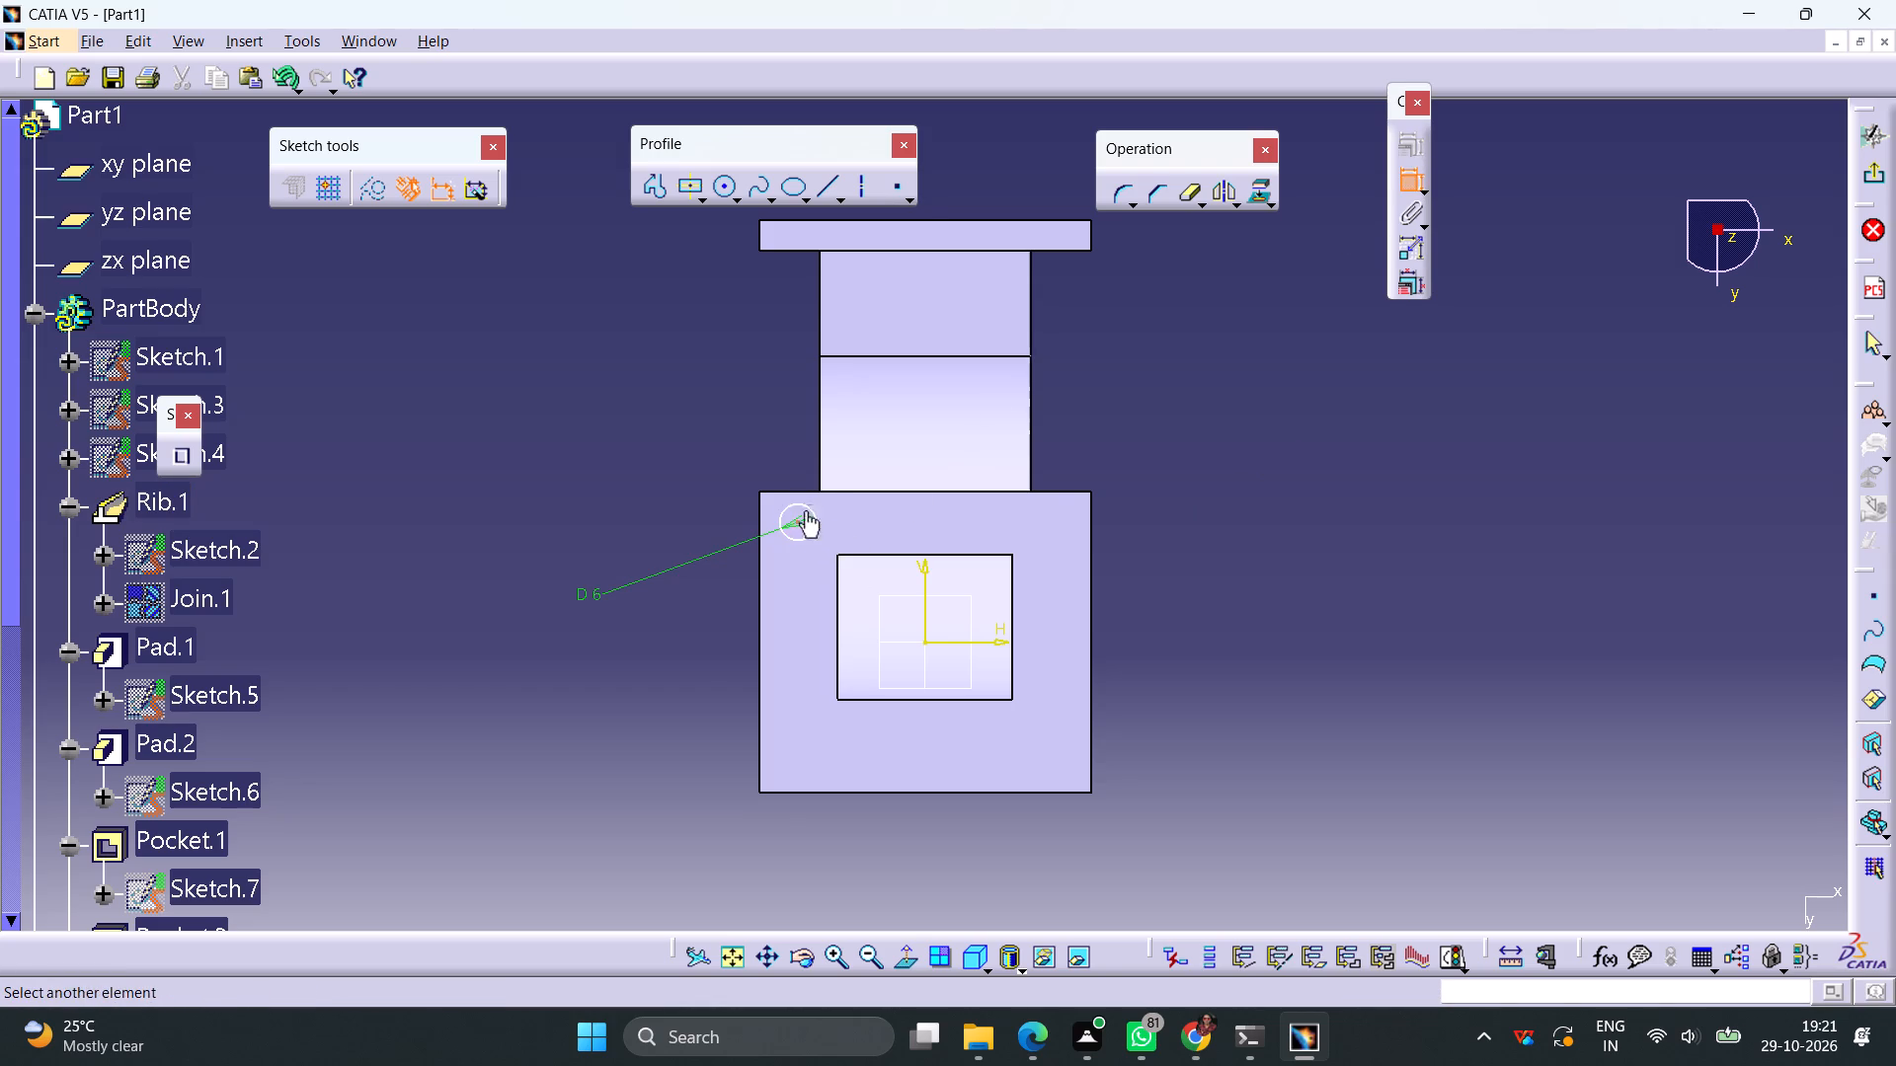
click(810, 494)
click(782, 445)
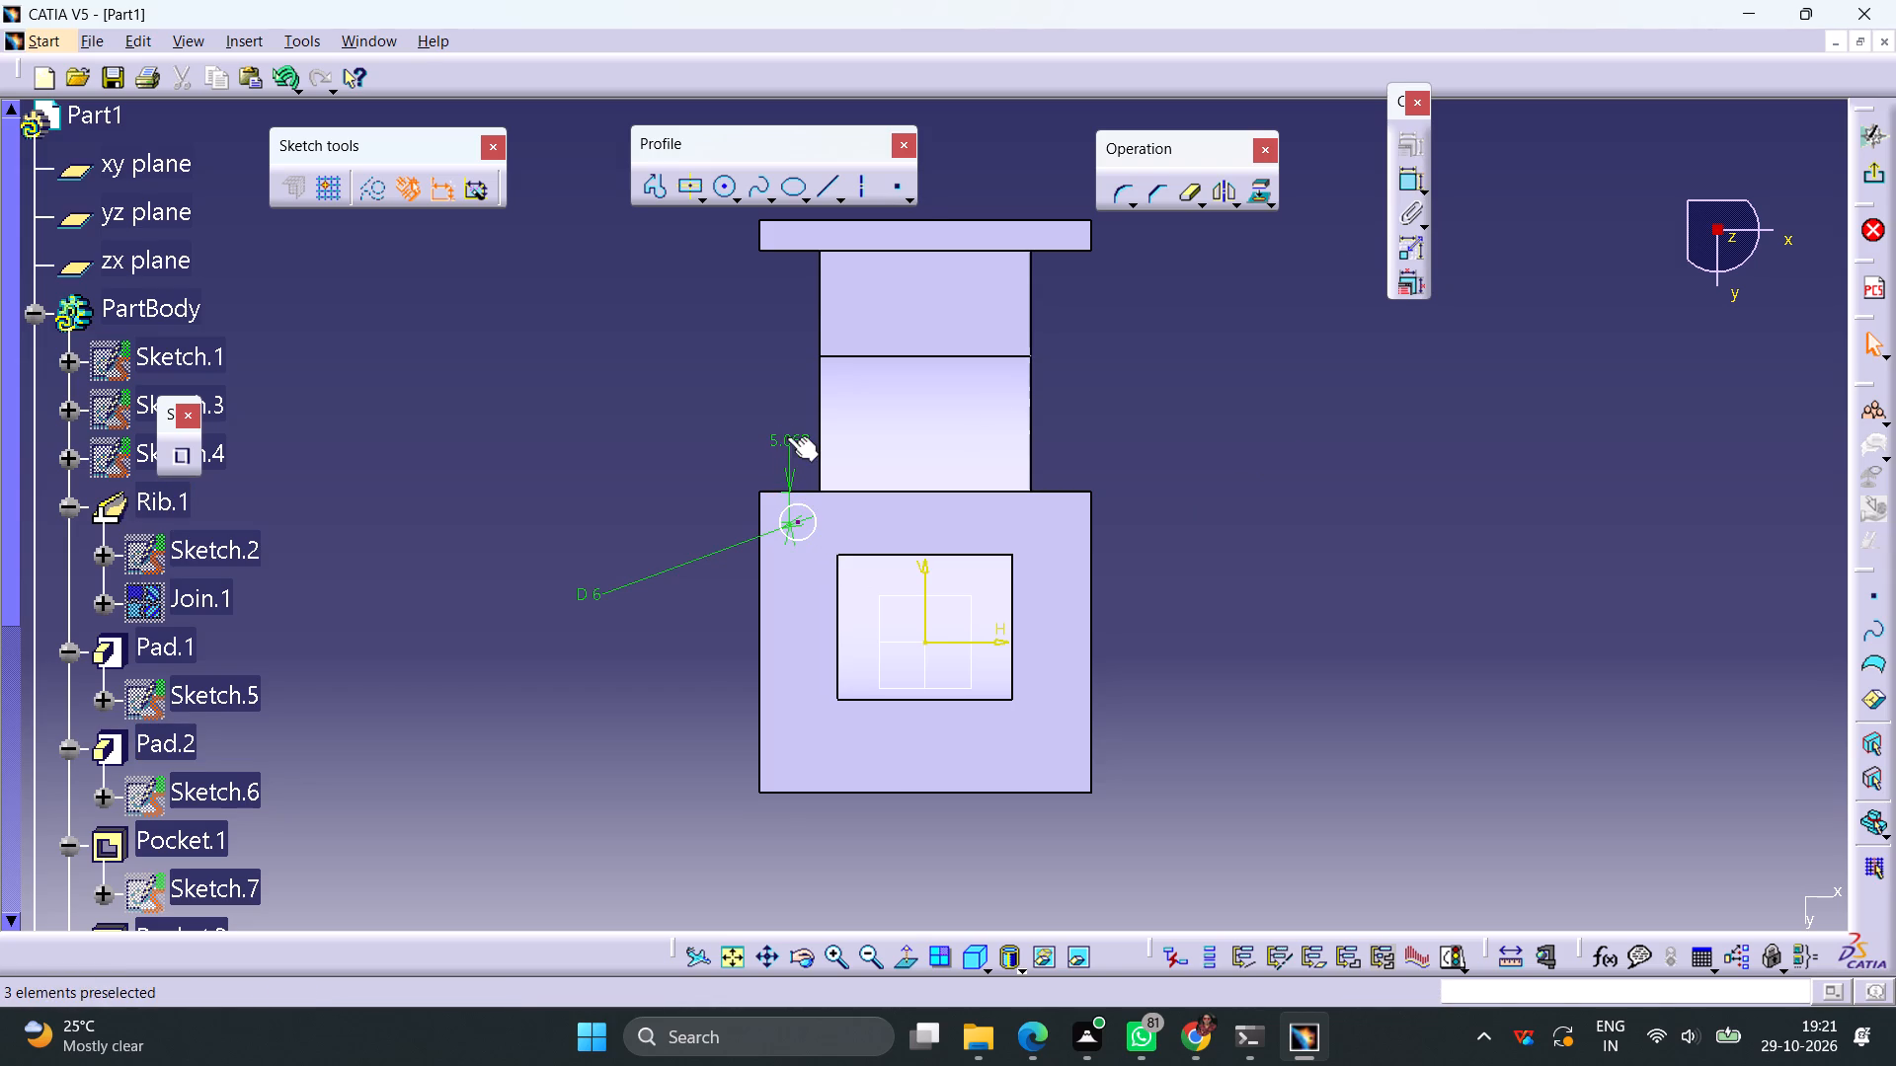
double_click(793, 438)
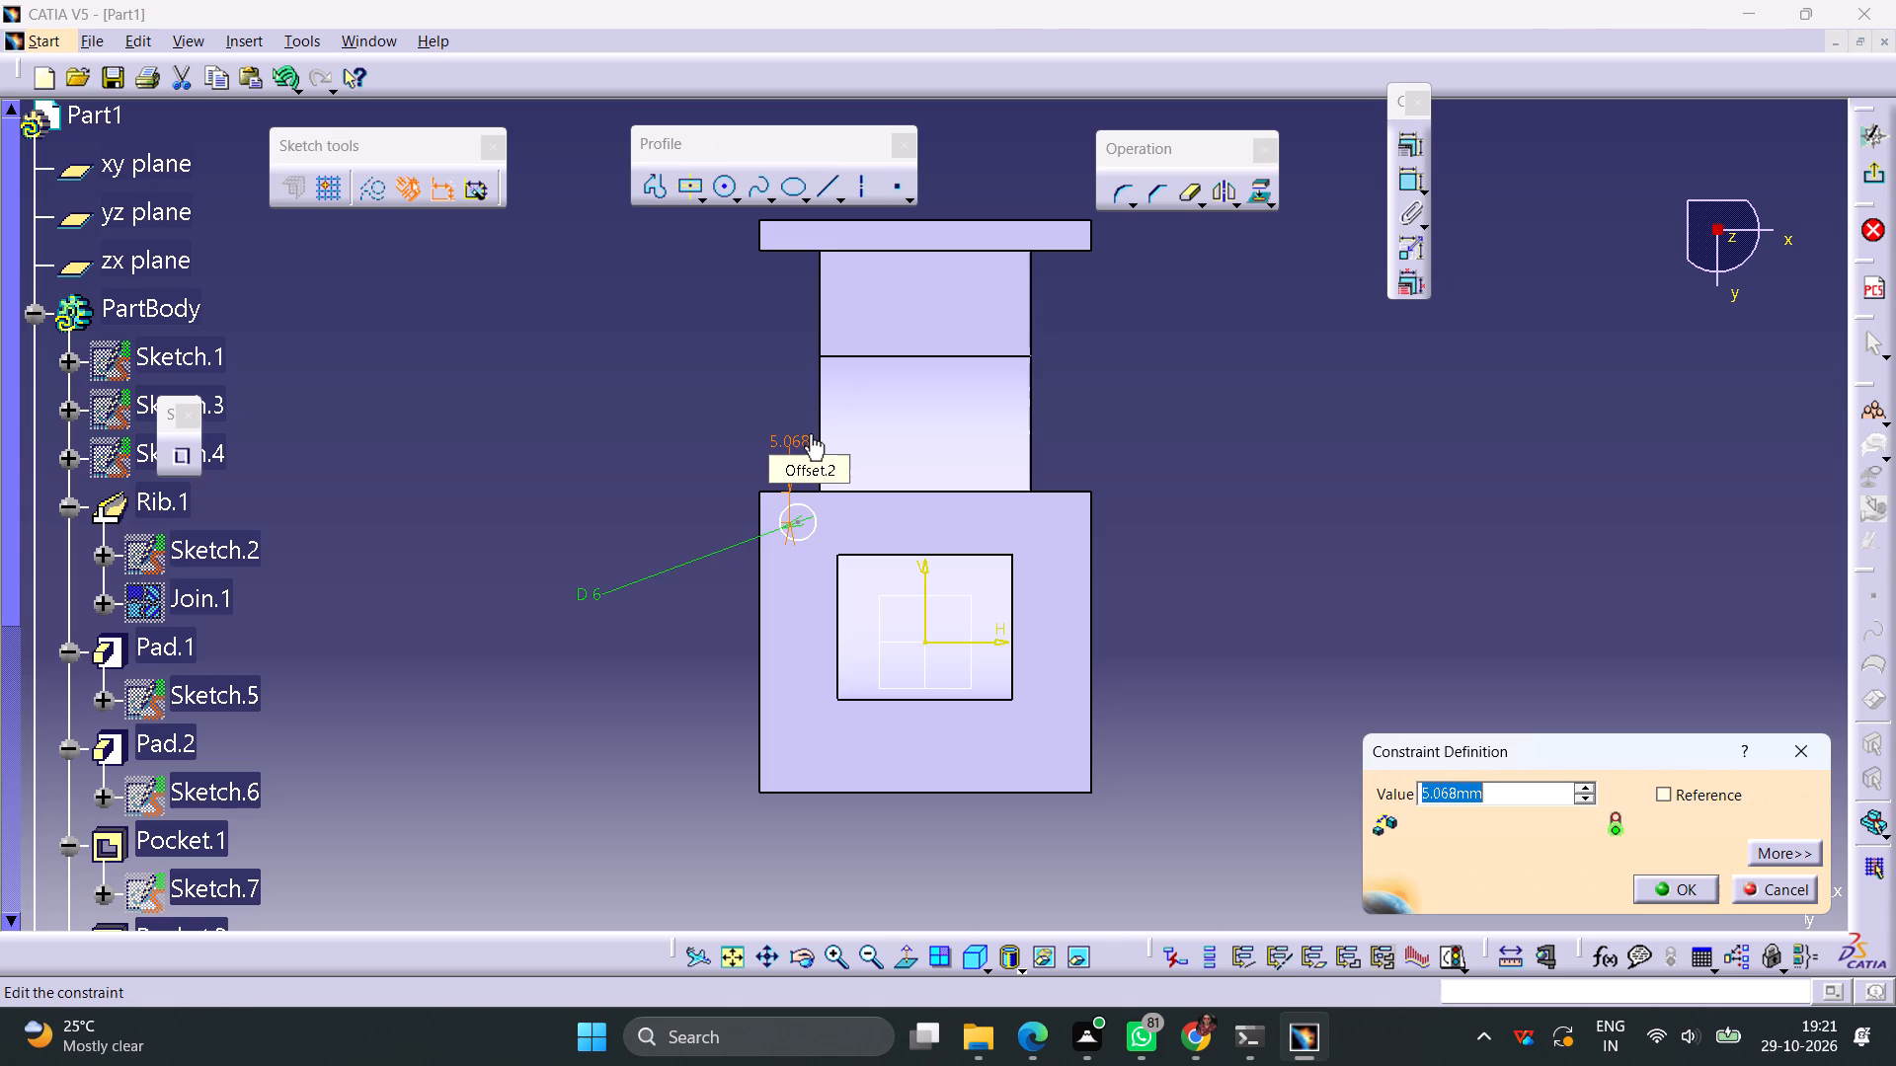
text(6.5)
key(Return)
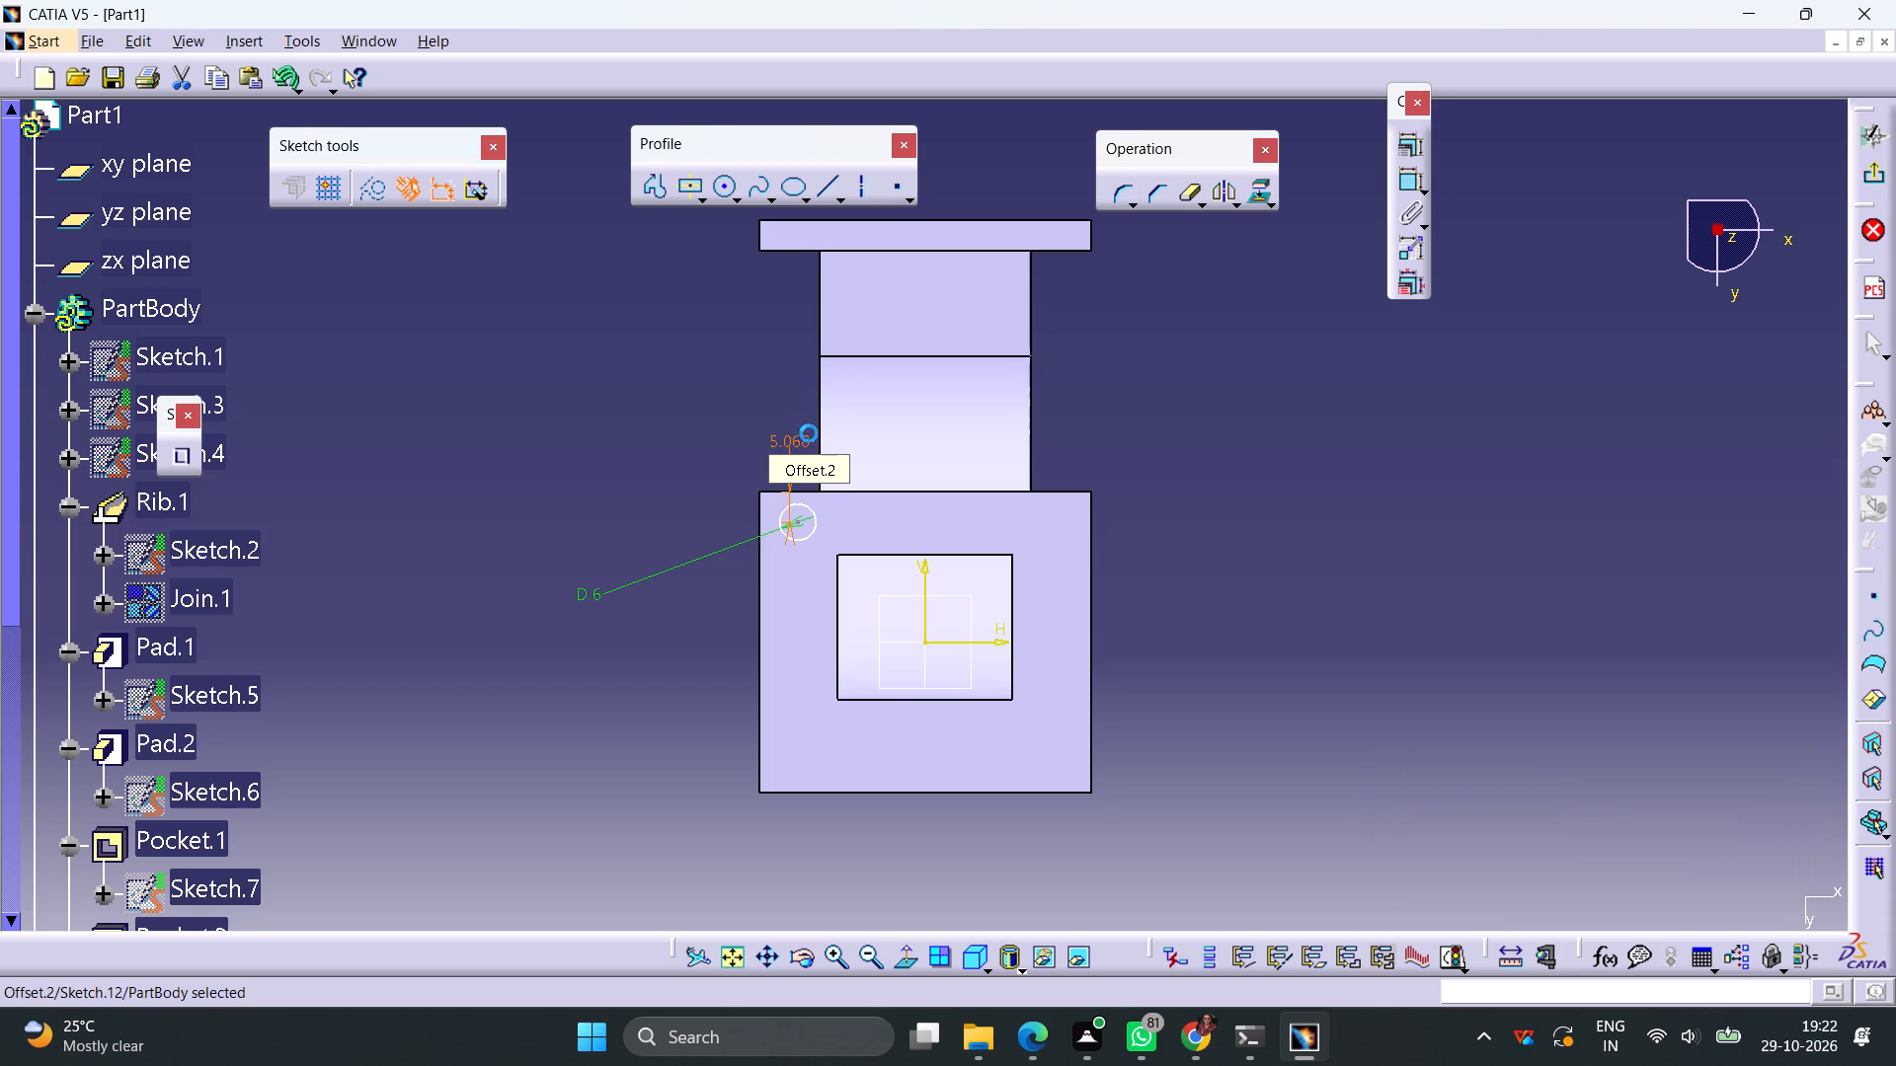
click(1356, 554)
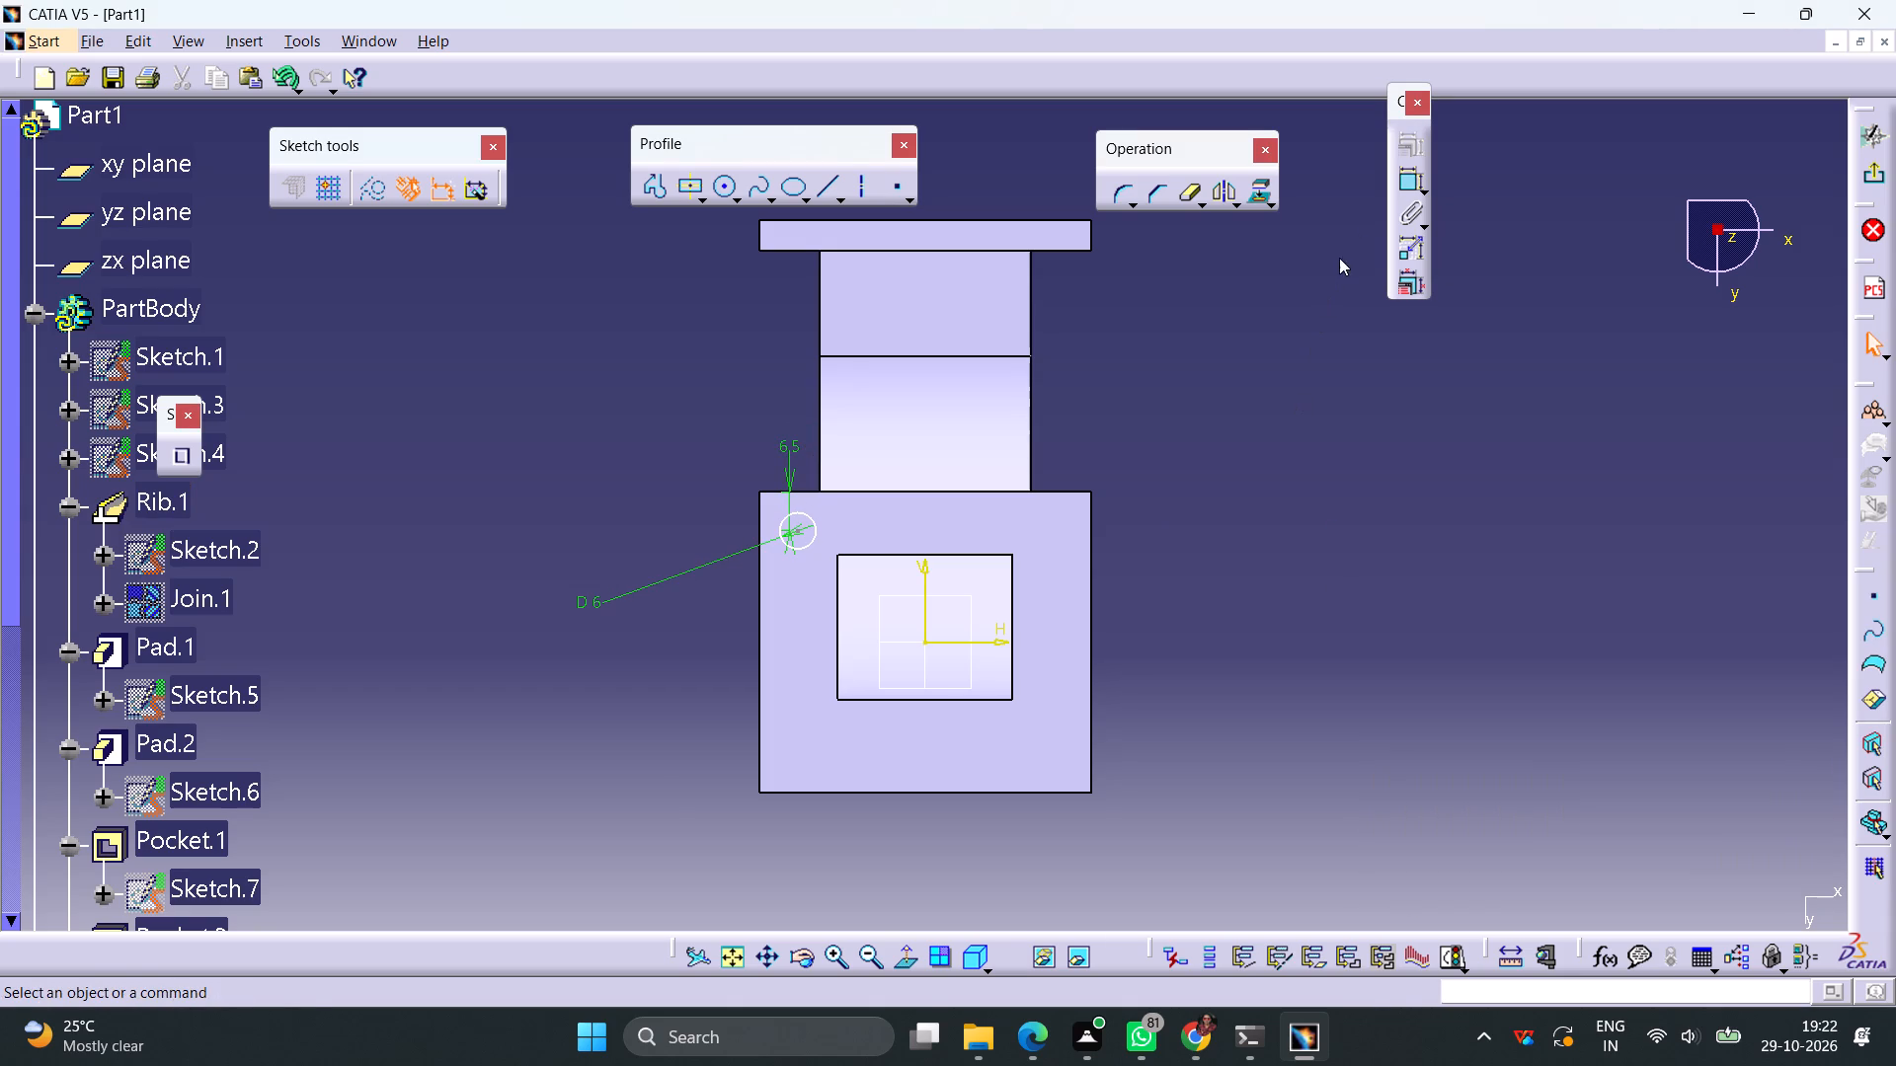
Constrain the circle's centre 6.5 mm from the flange's left edge.
click(1400, 182)
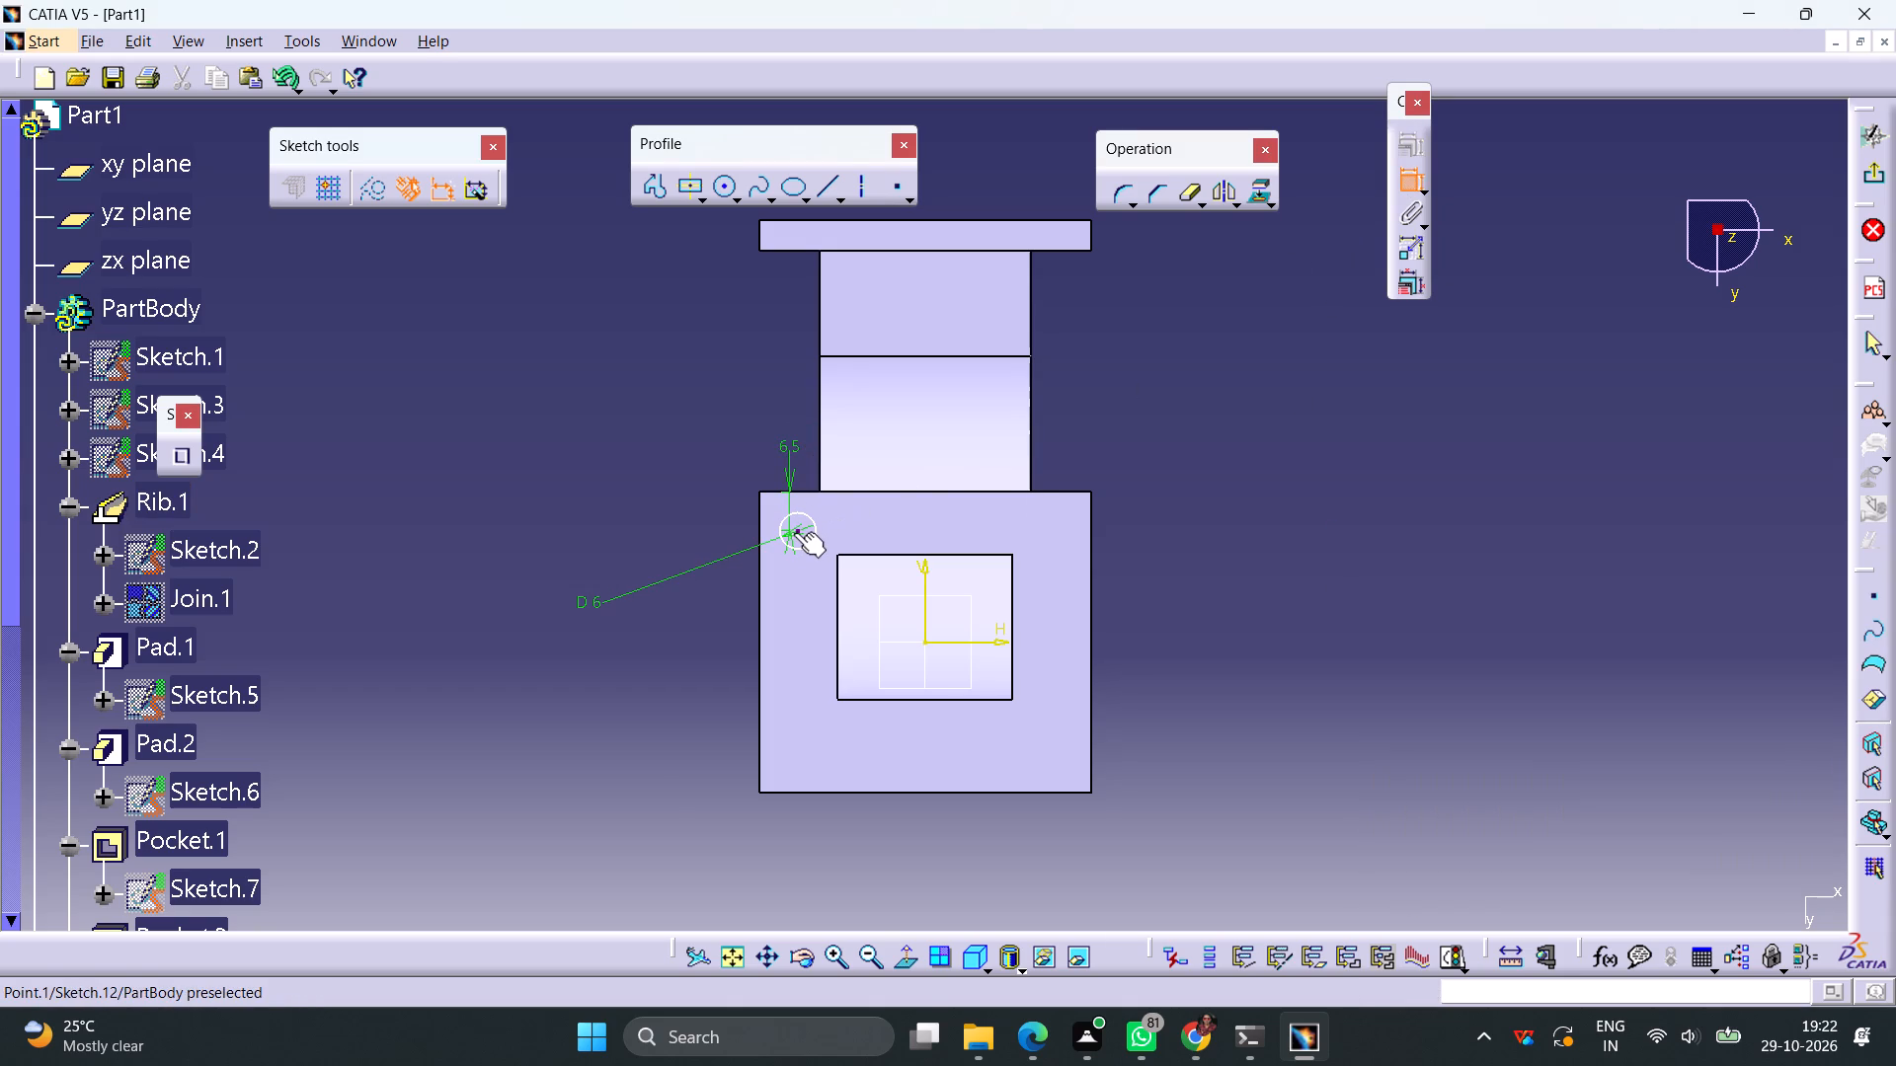
click(798, 529)
click(758, 528)
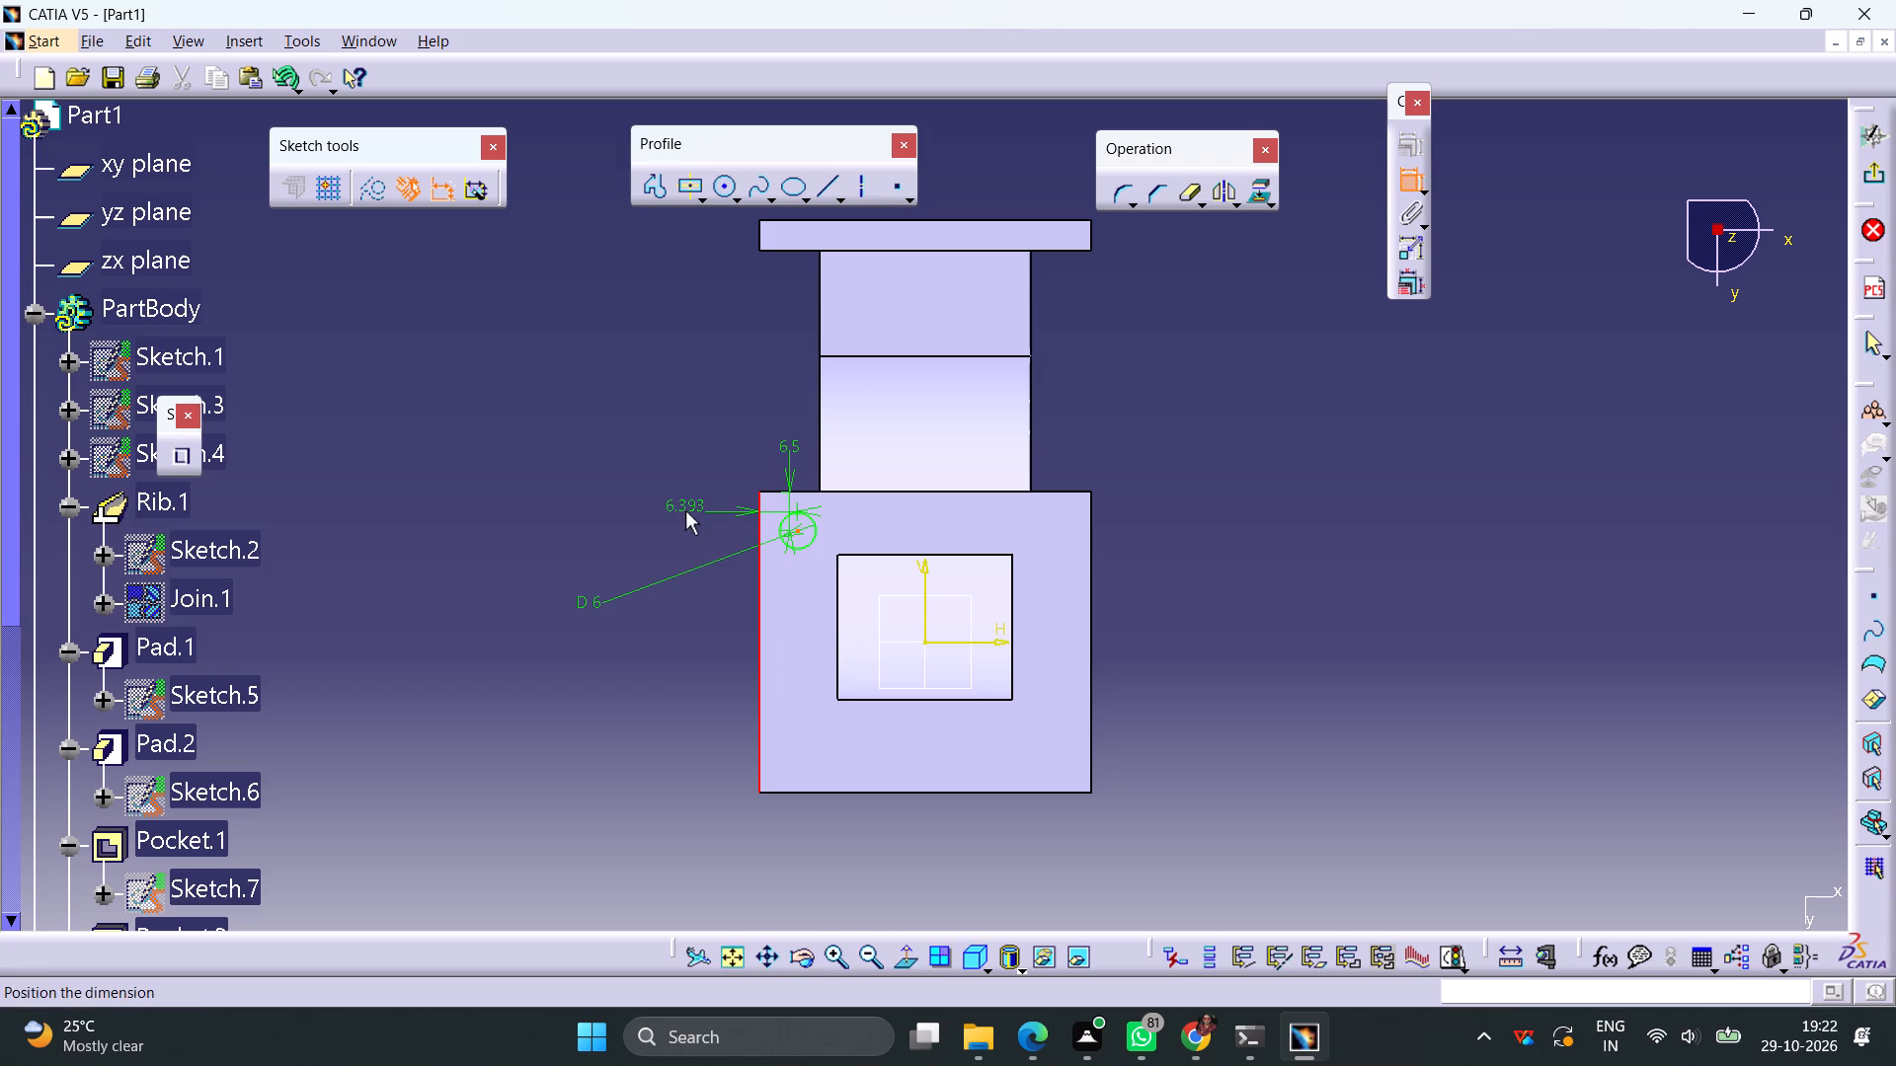
click(685, 512)
double_click(687, 497)
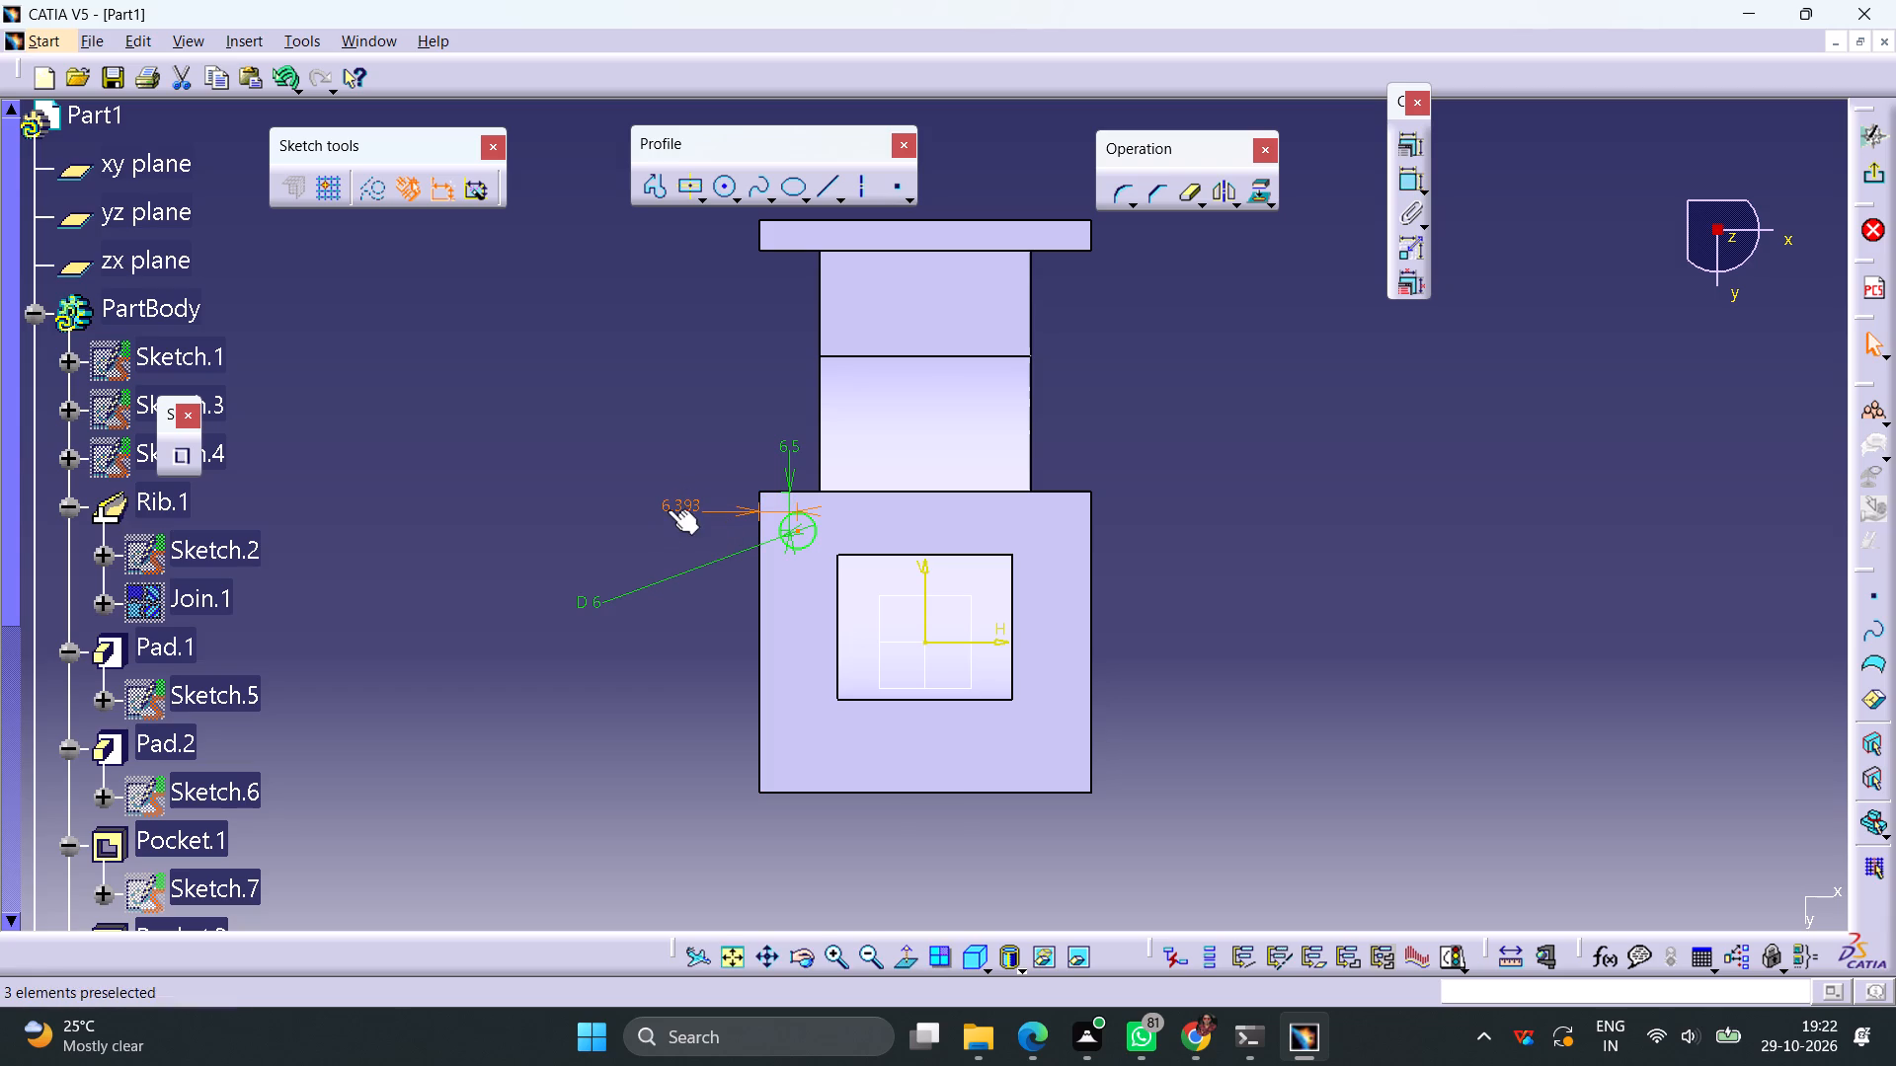
double_click(671, 506)
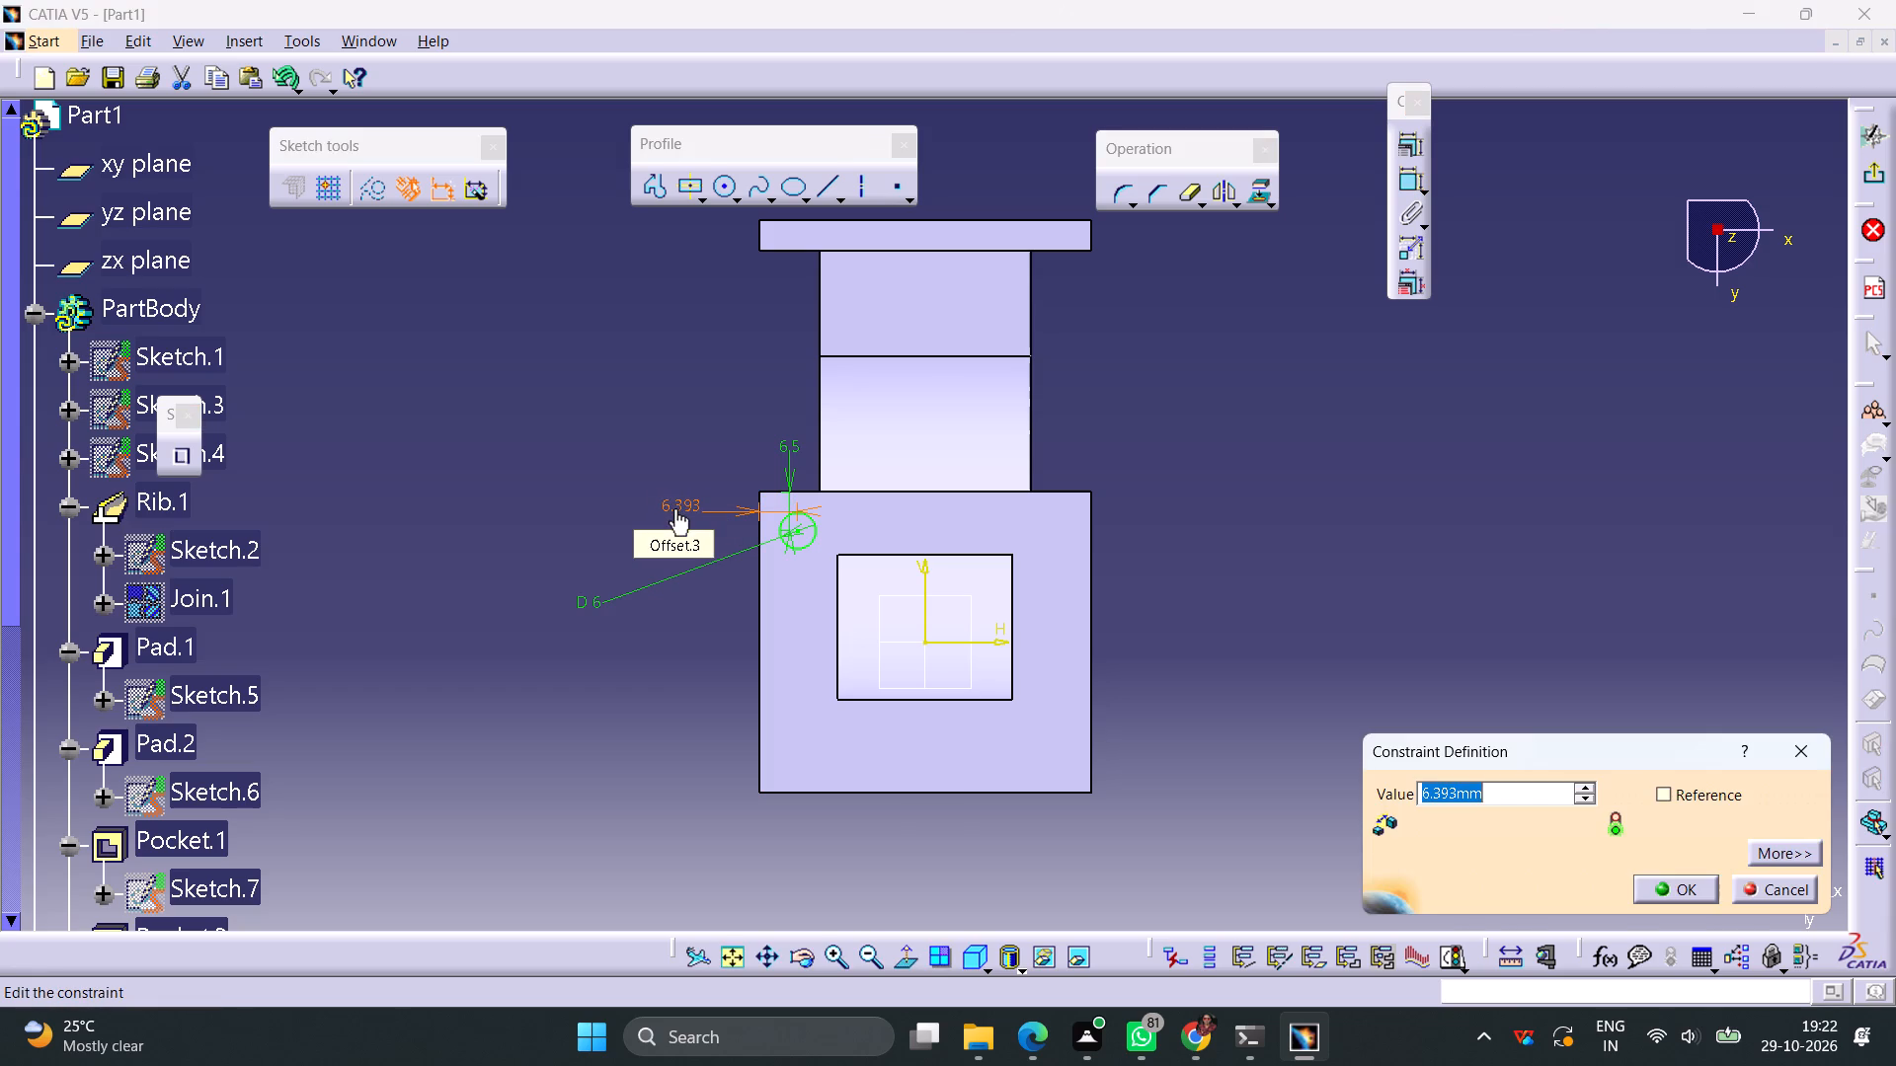
text(6.5)
key(Return)
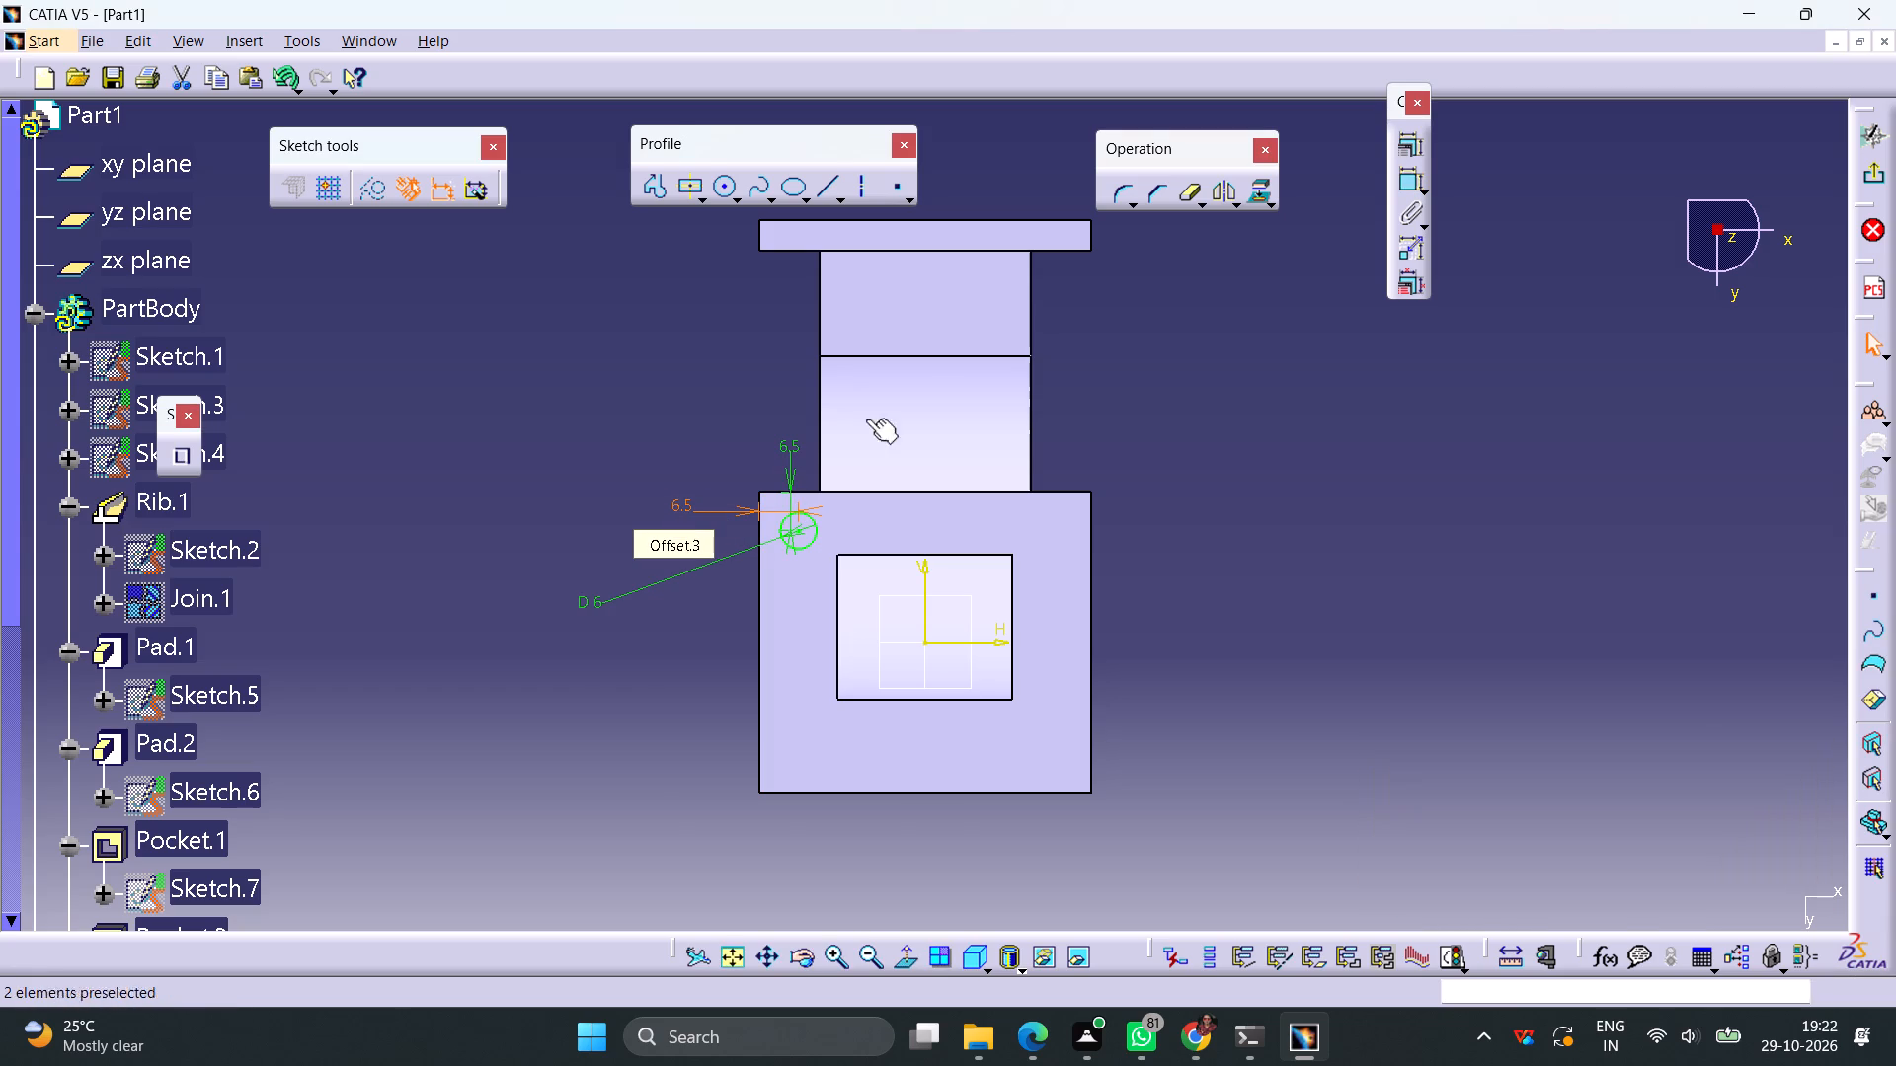
Exit the sketch and cut the 6 mm corner circle from the flange as a pocket.
click(1872, 170)
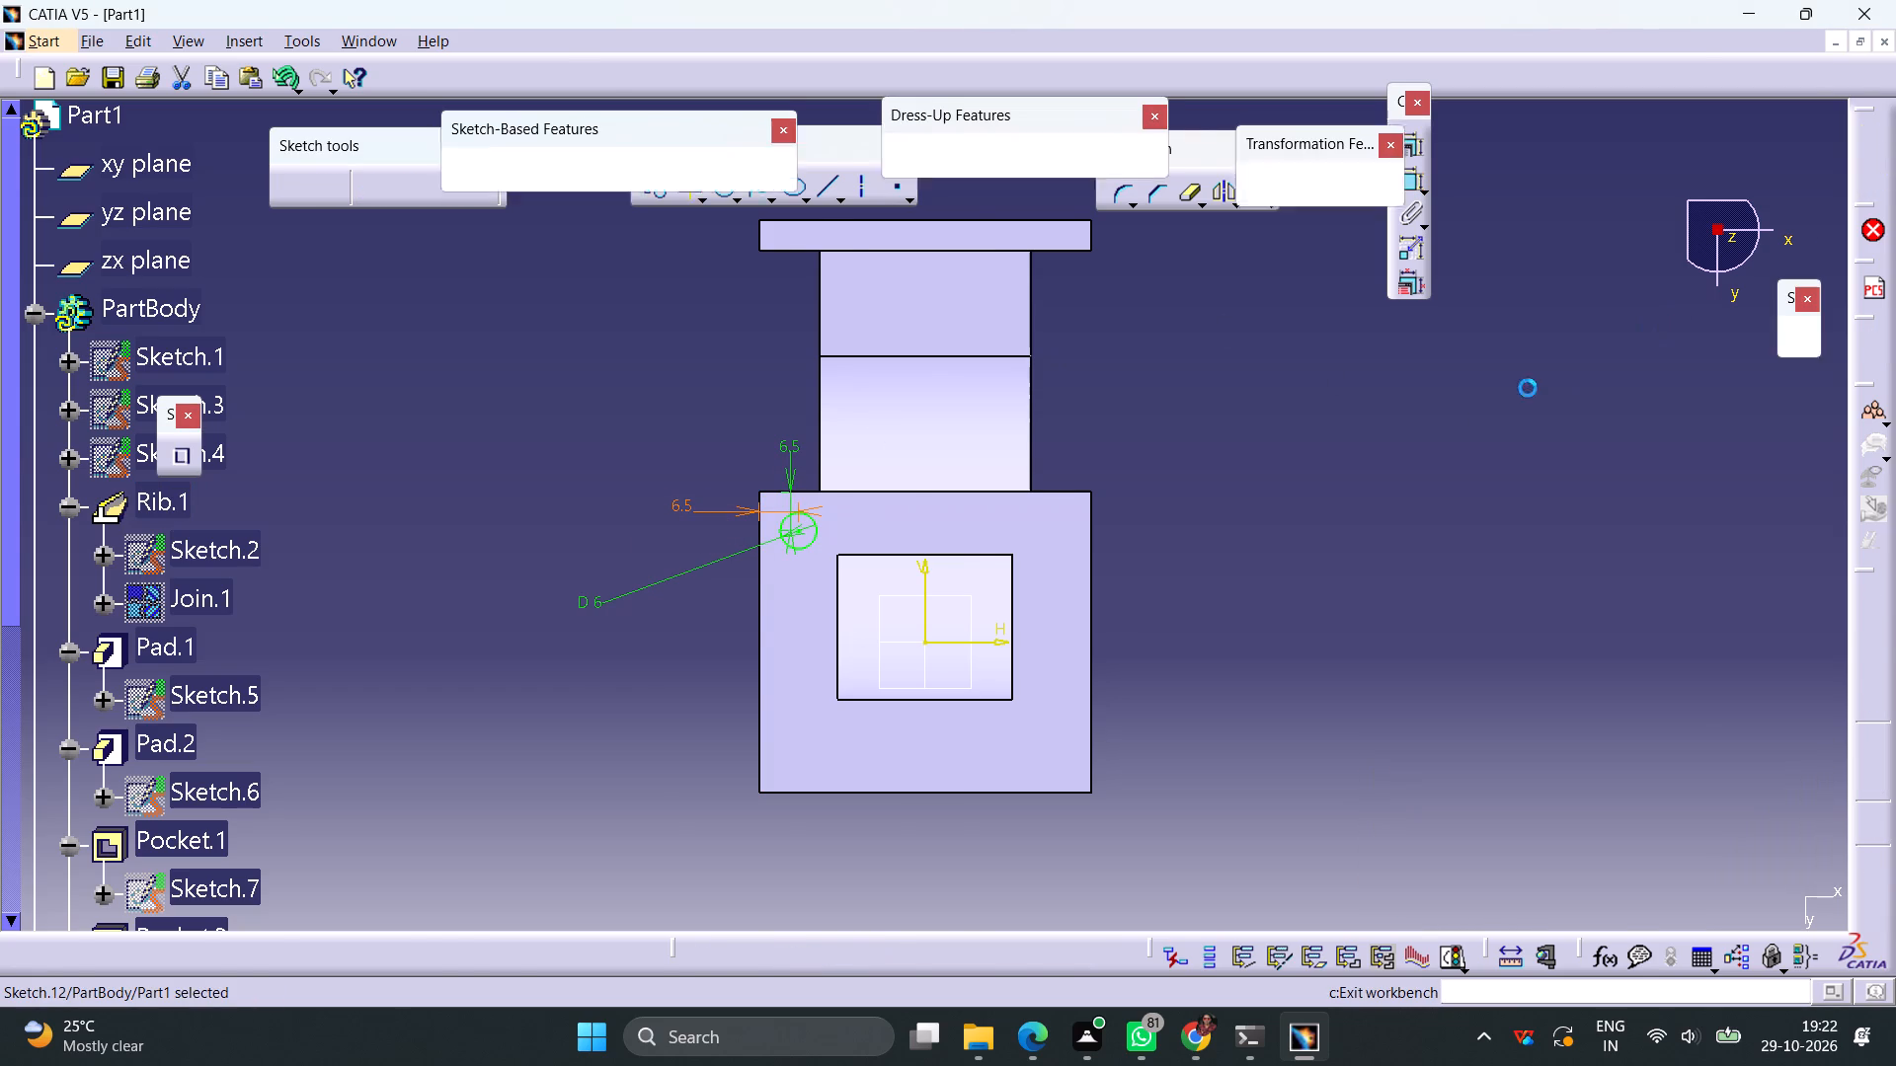
click(500, 178)
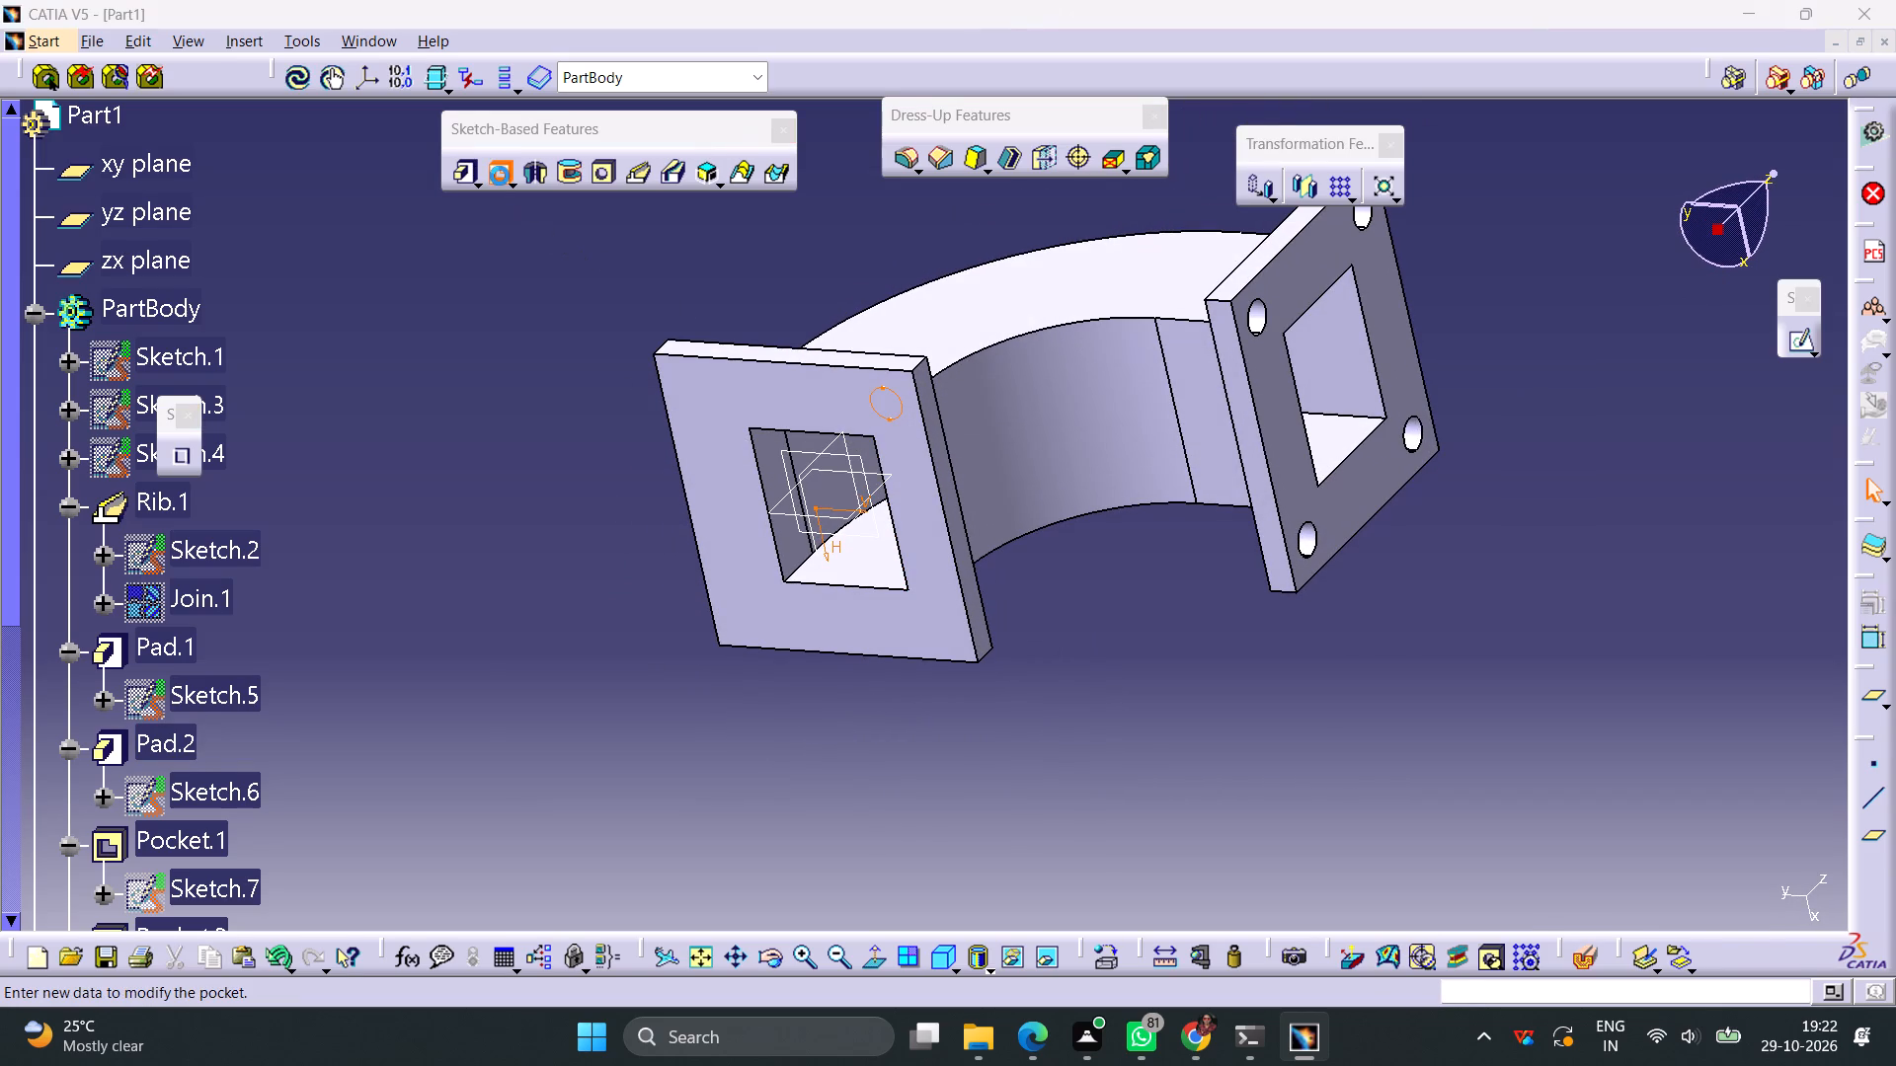
click(1578, 889)
click(1389, 784)
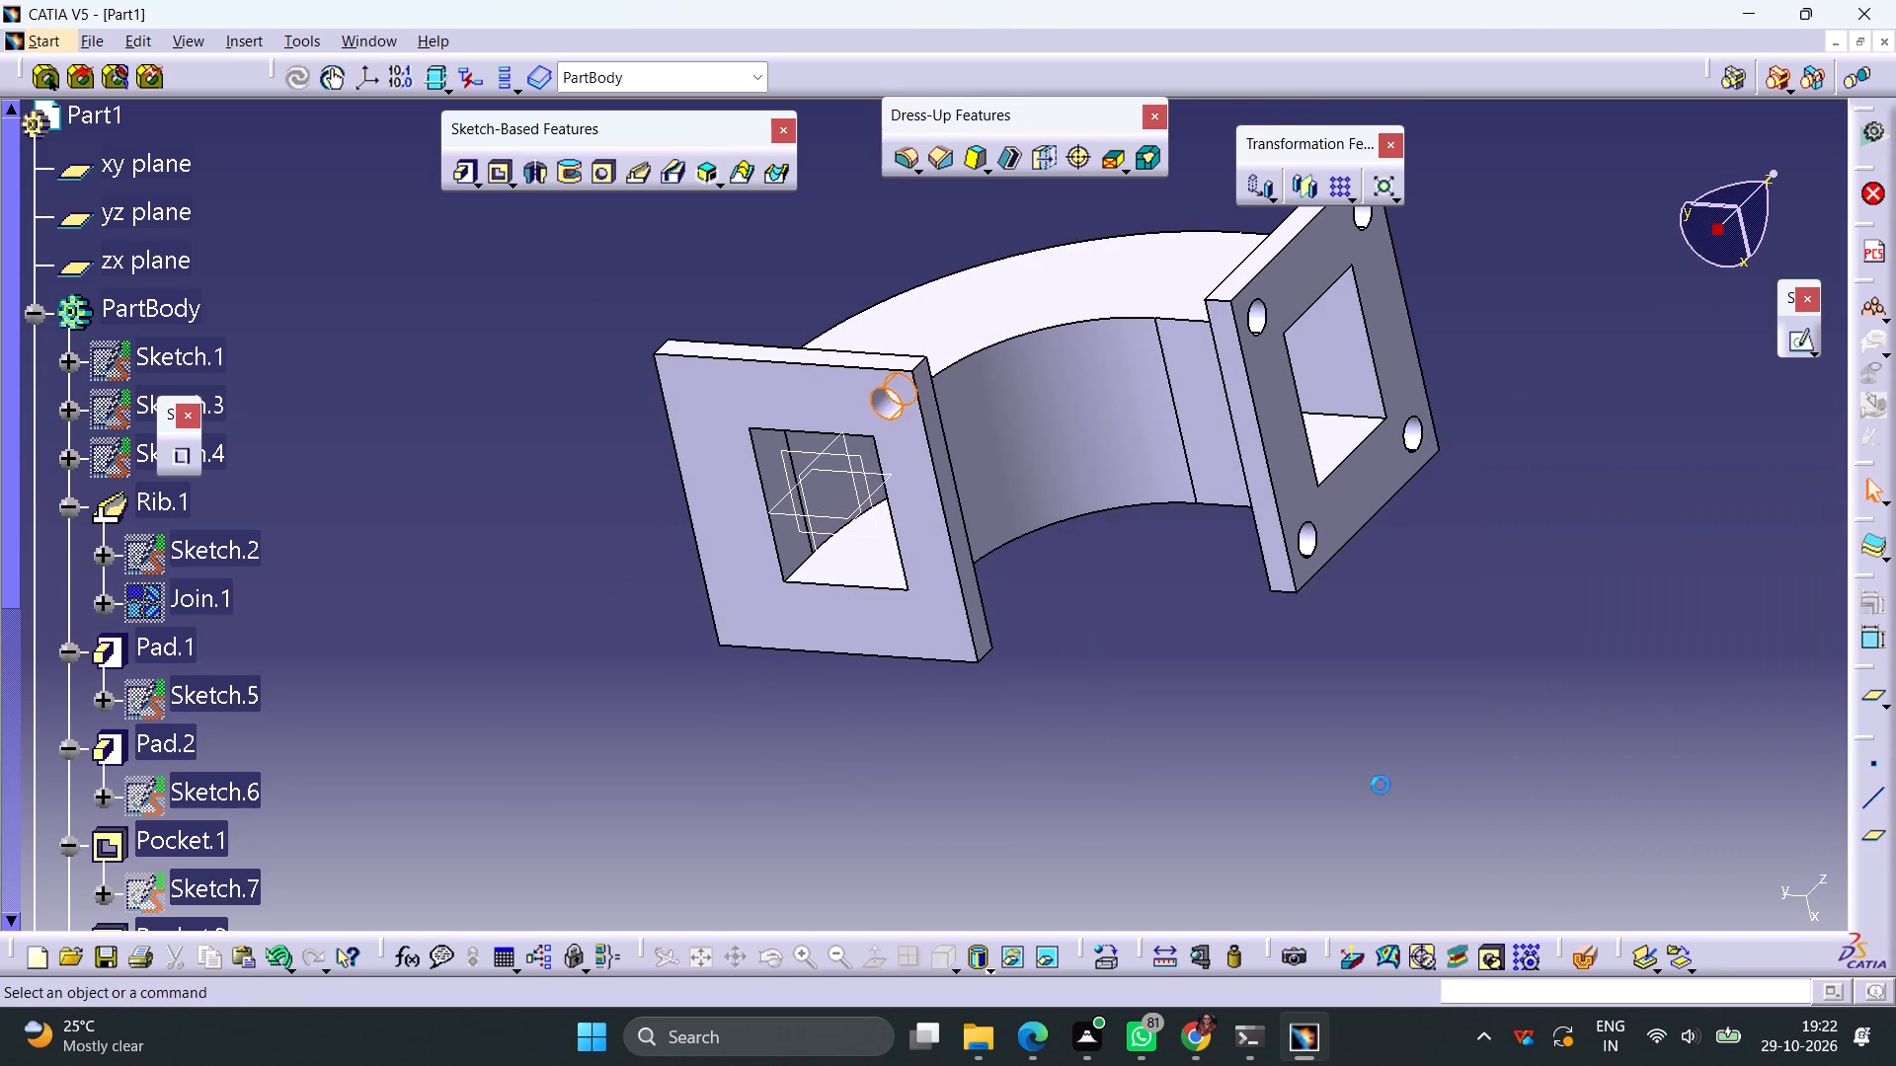
Start another sketch on the same flange face and draw a circle about 6.1 mm in diameter near its upper-right corner.
click(941, 640)
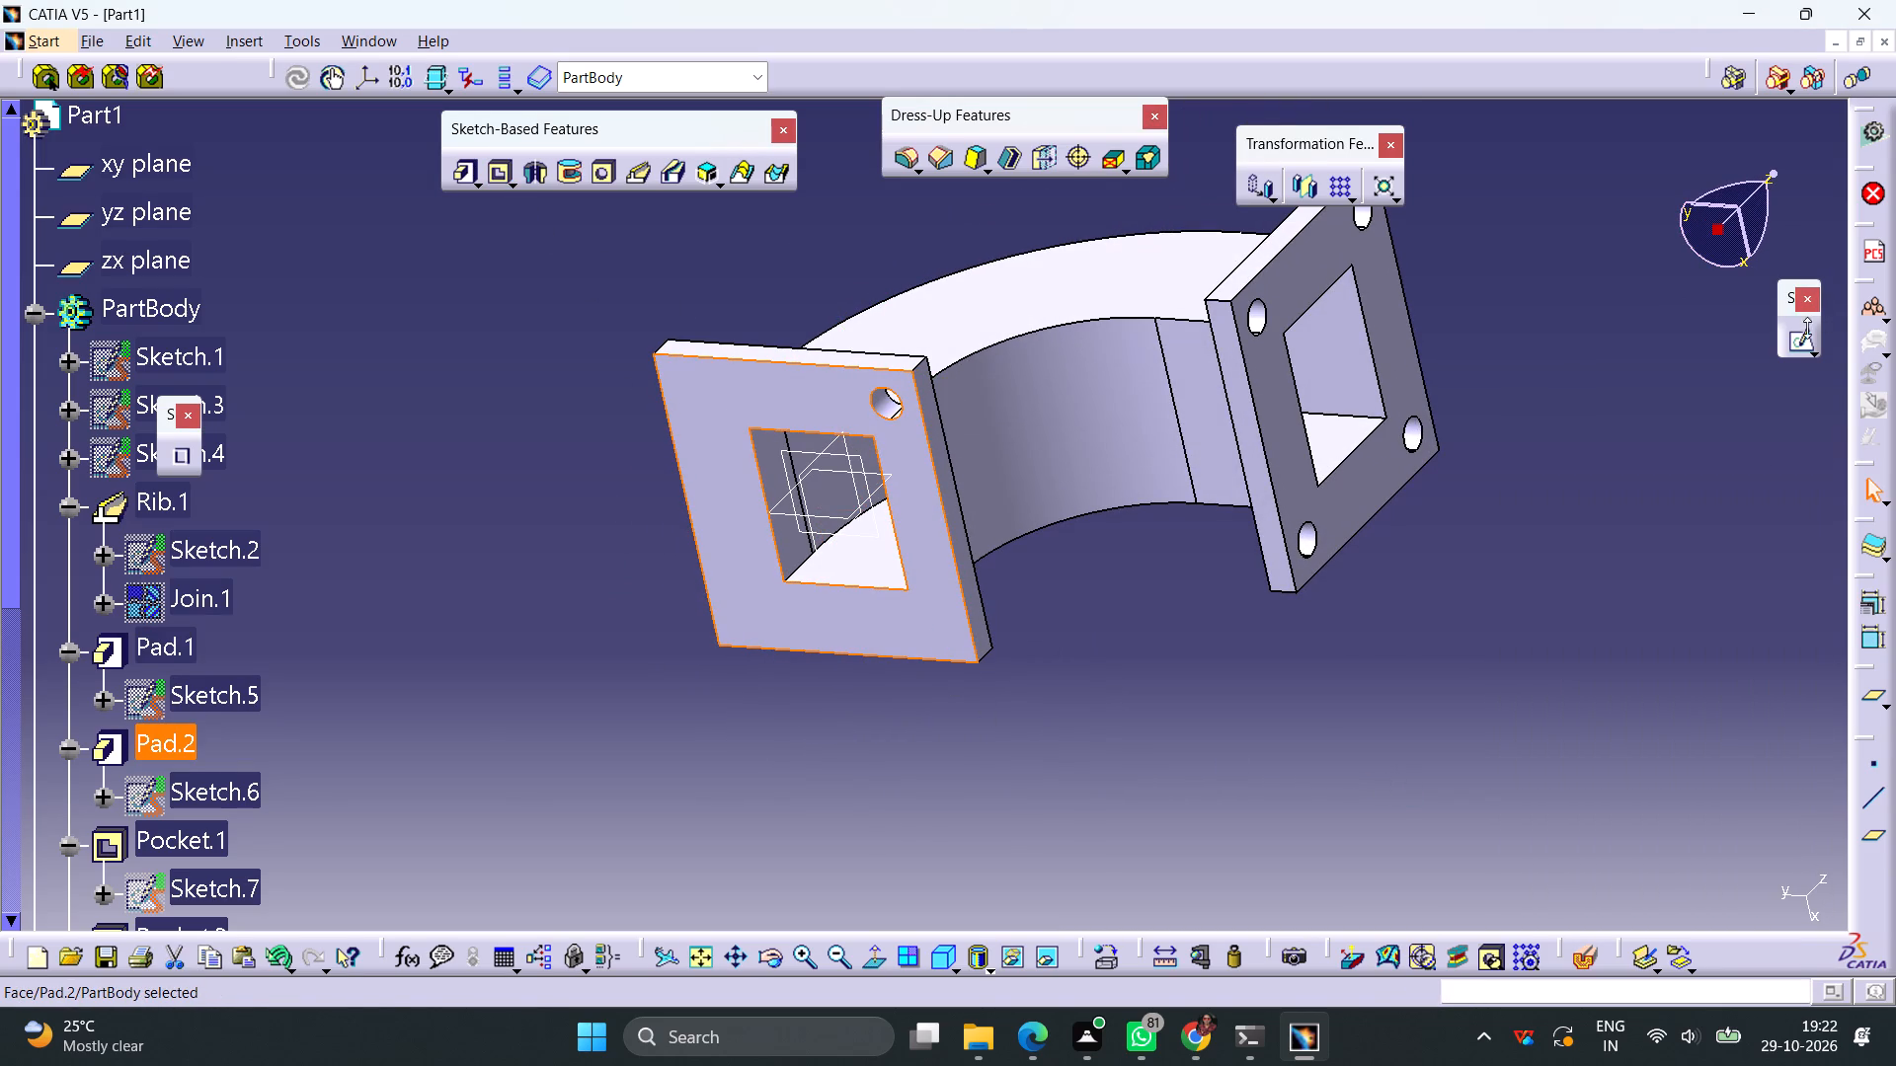
click(1793, 343)
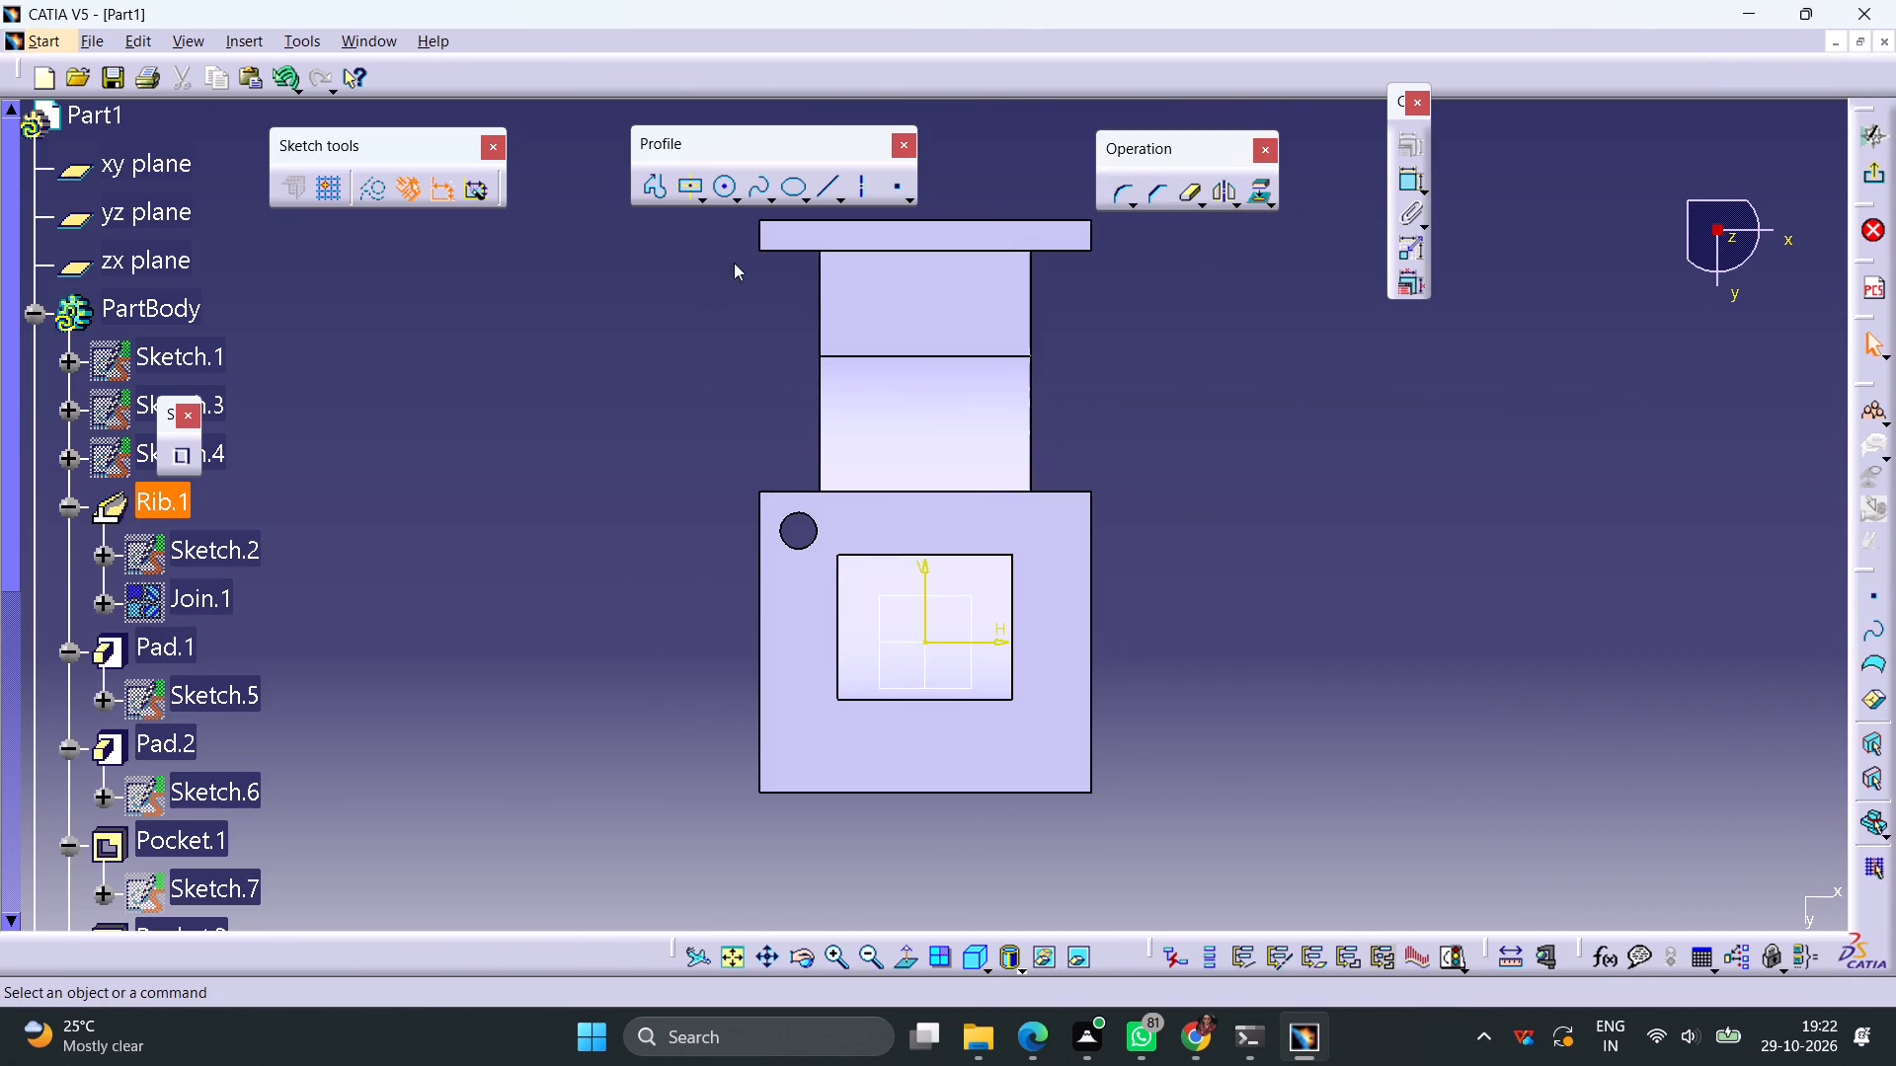
click(722, 186)
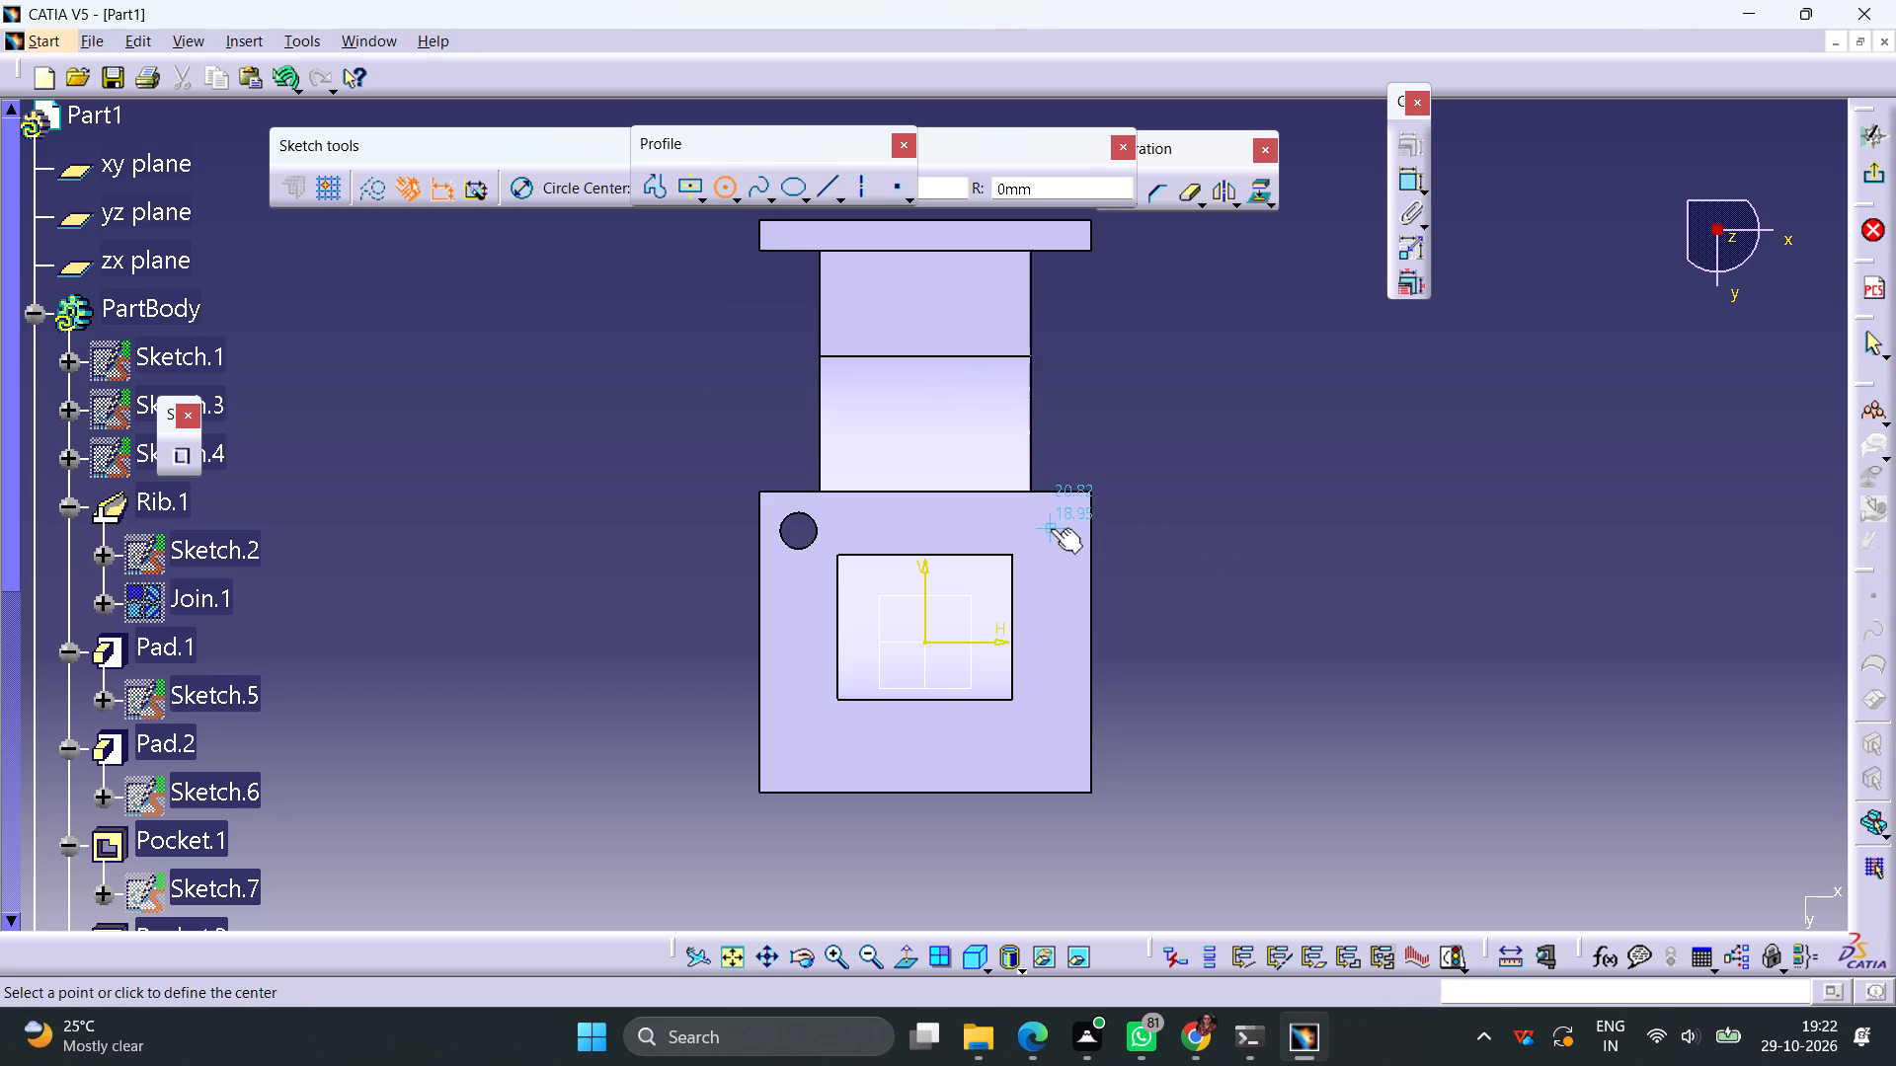
click(1051, 529)
click(1066, 517)
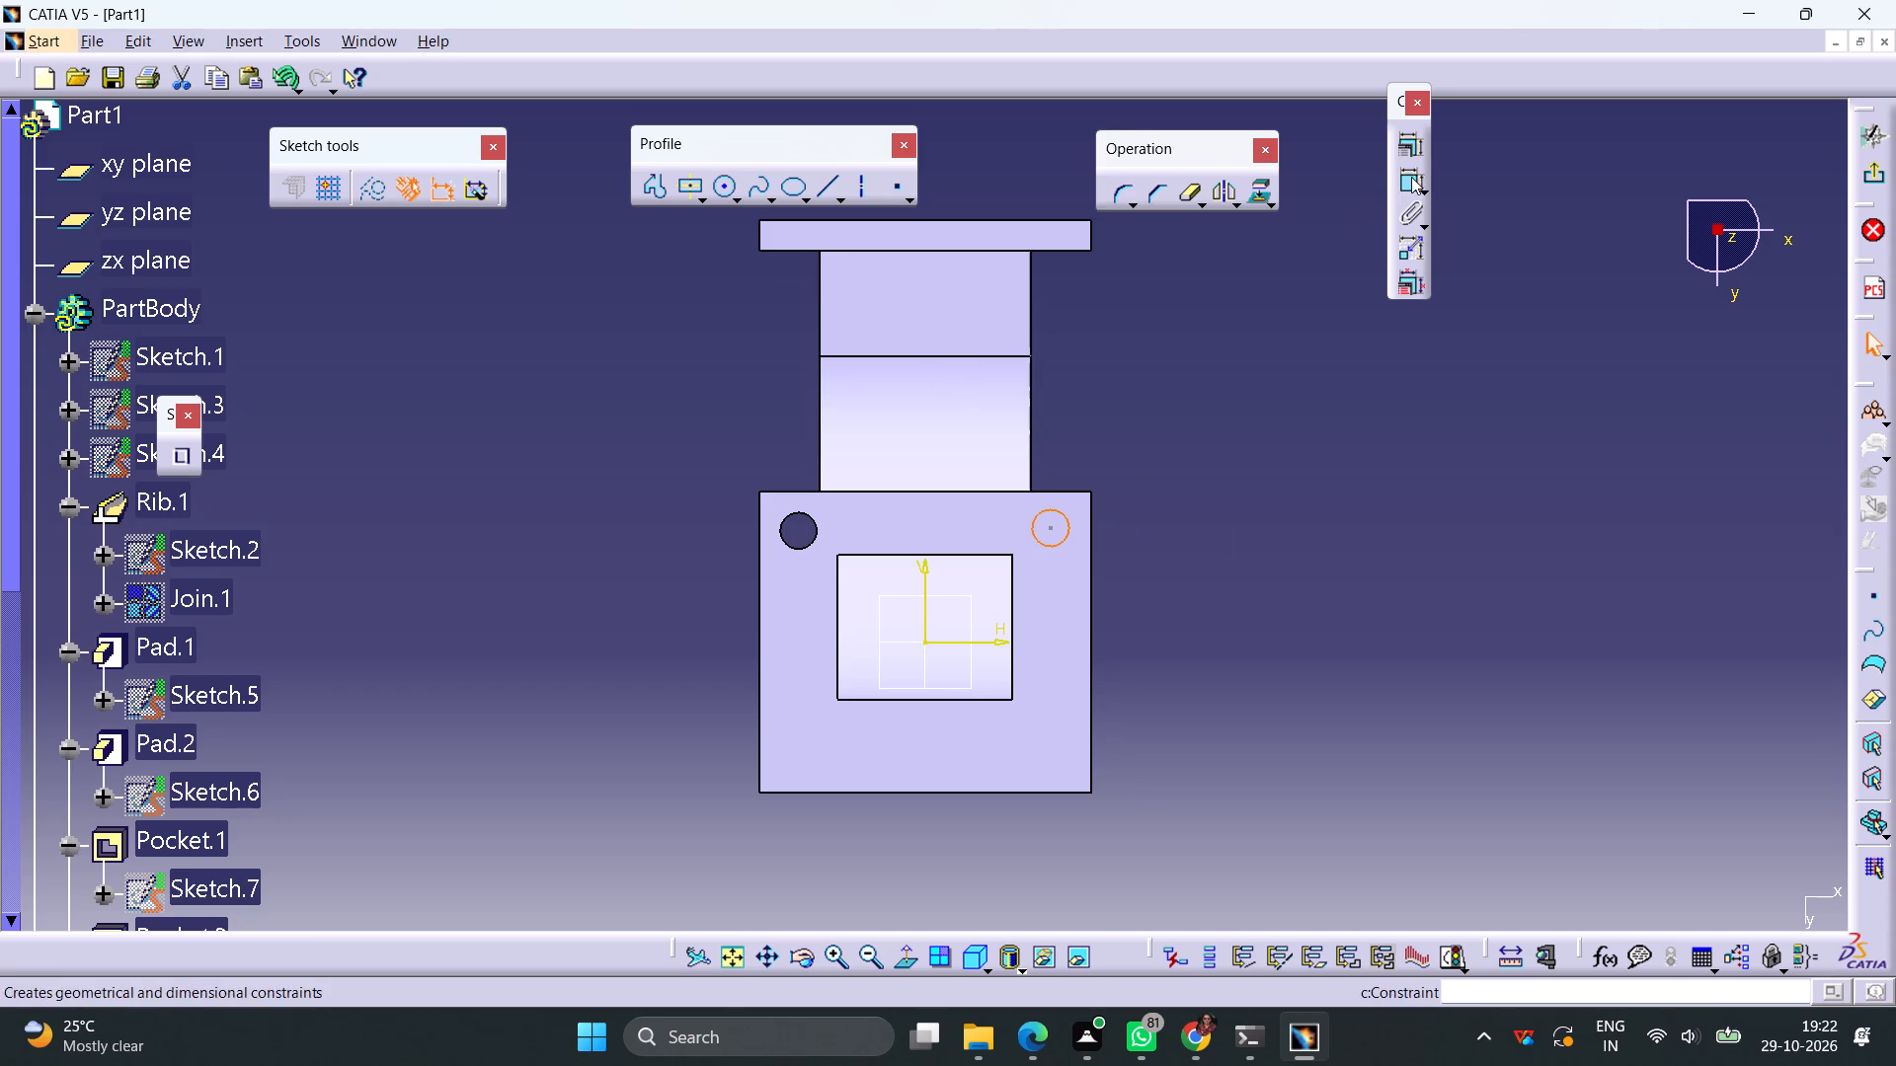
Dimension the upper-right circle's diameter and set it to 6 mm.
click(1415, 181)
drag(1242, 565, 1255, 562)
double_click(1258, 560)
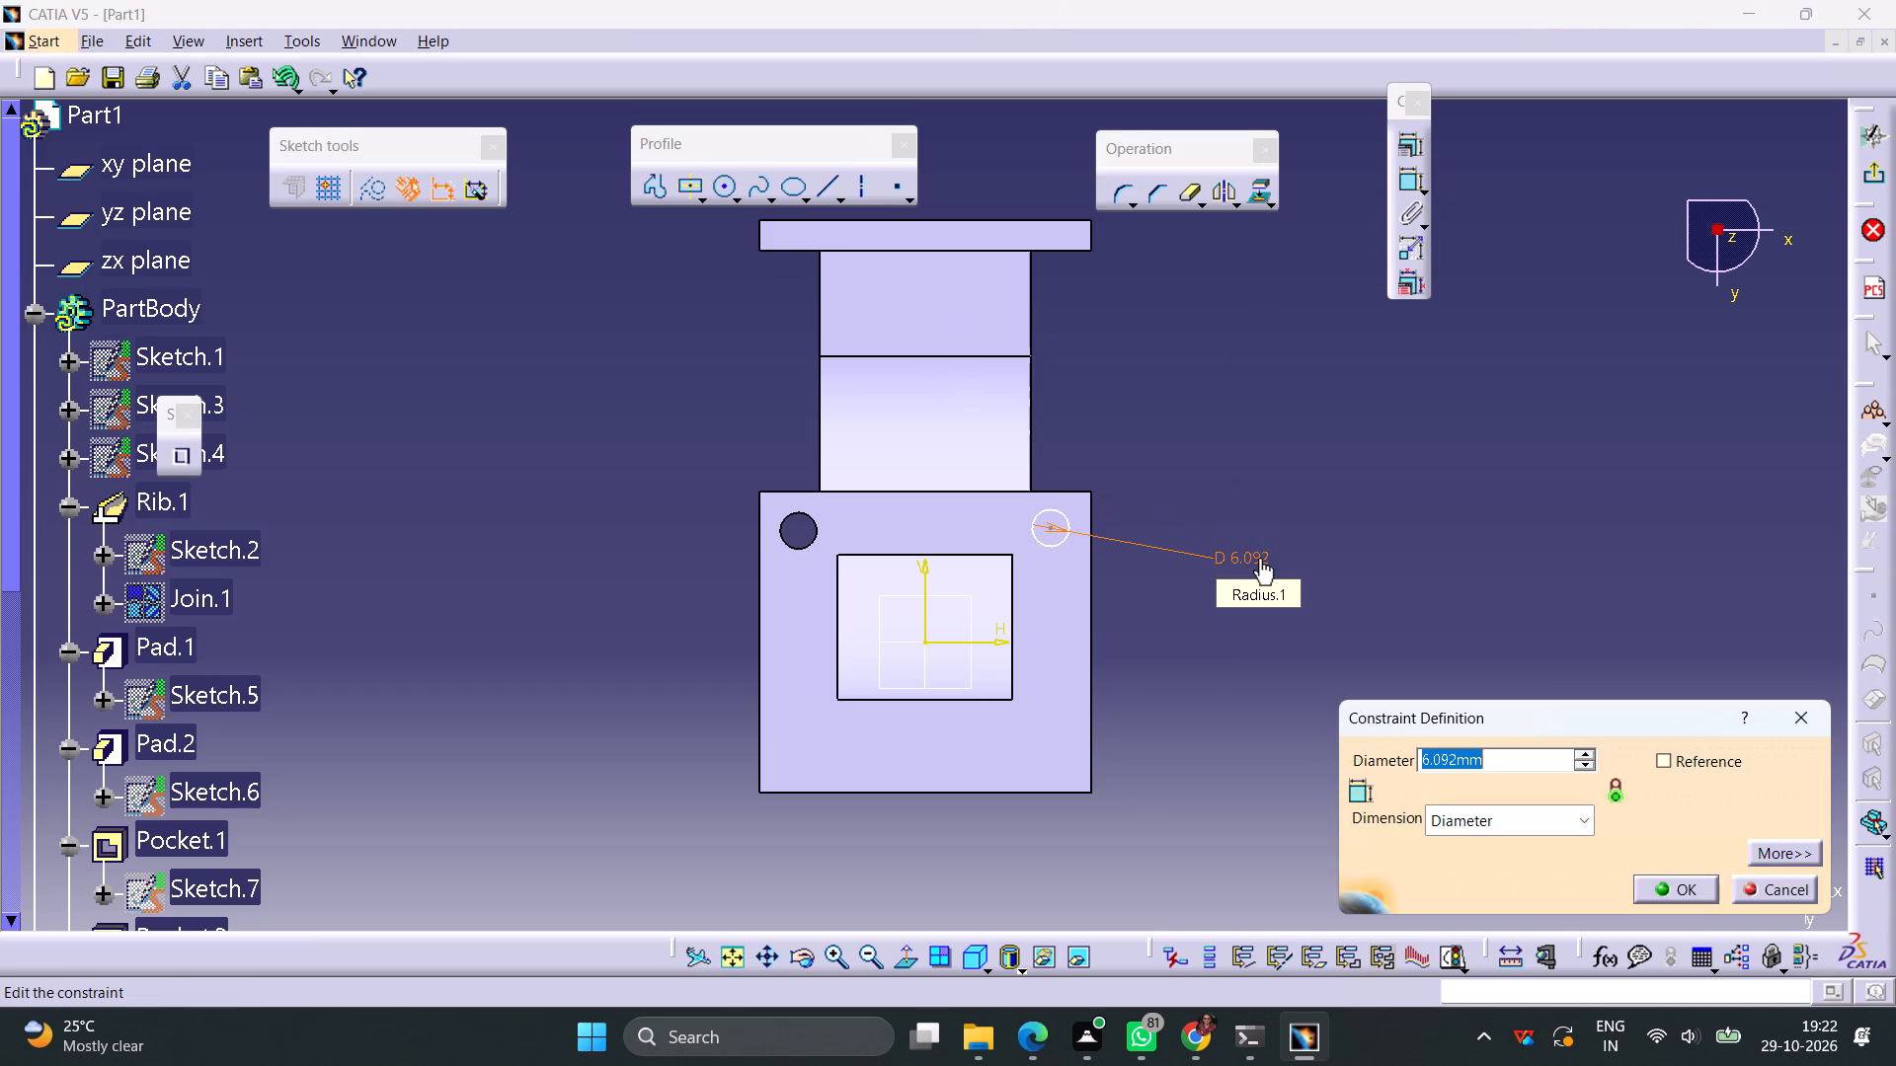
key(6)
key(Return)
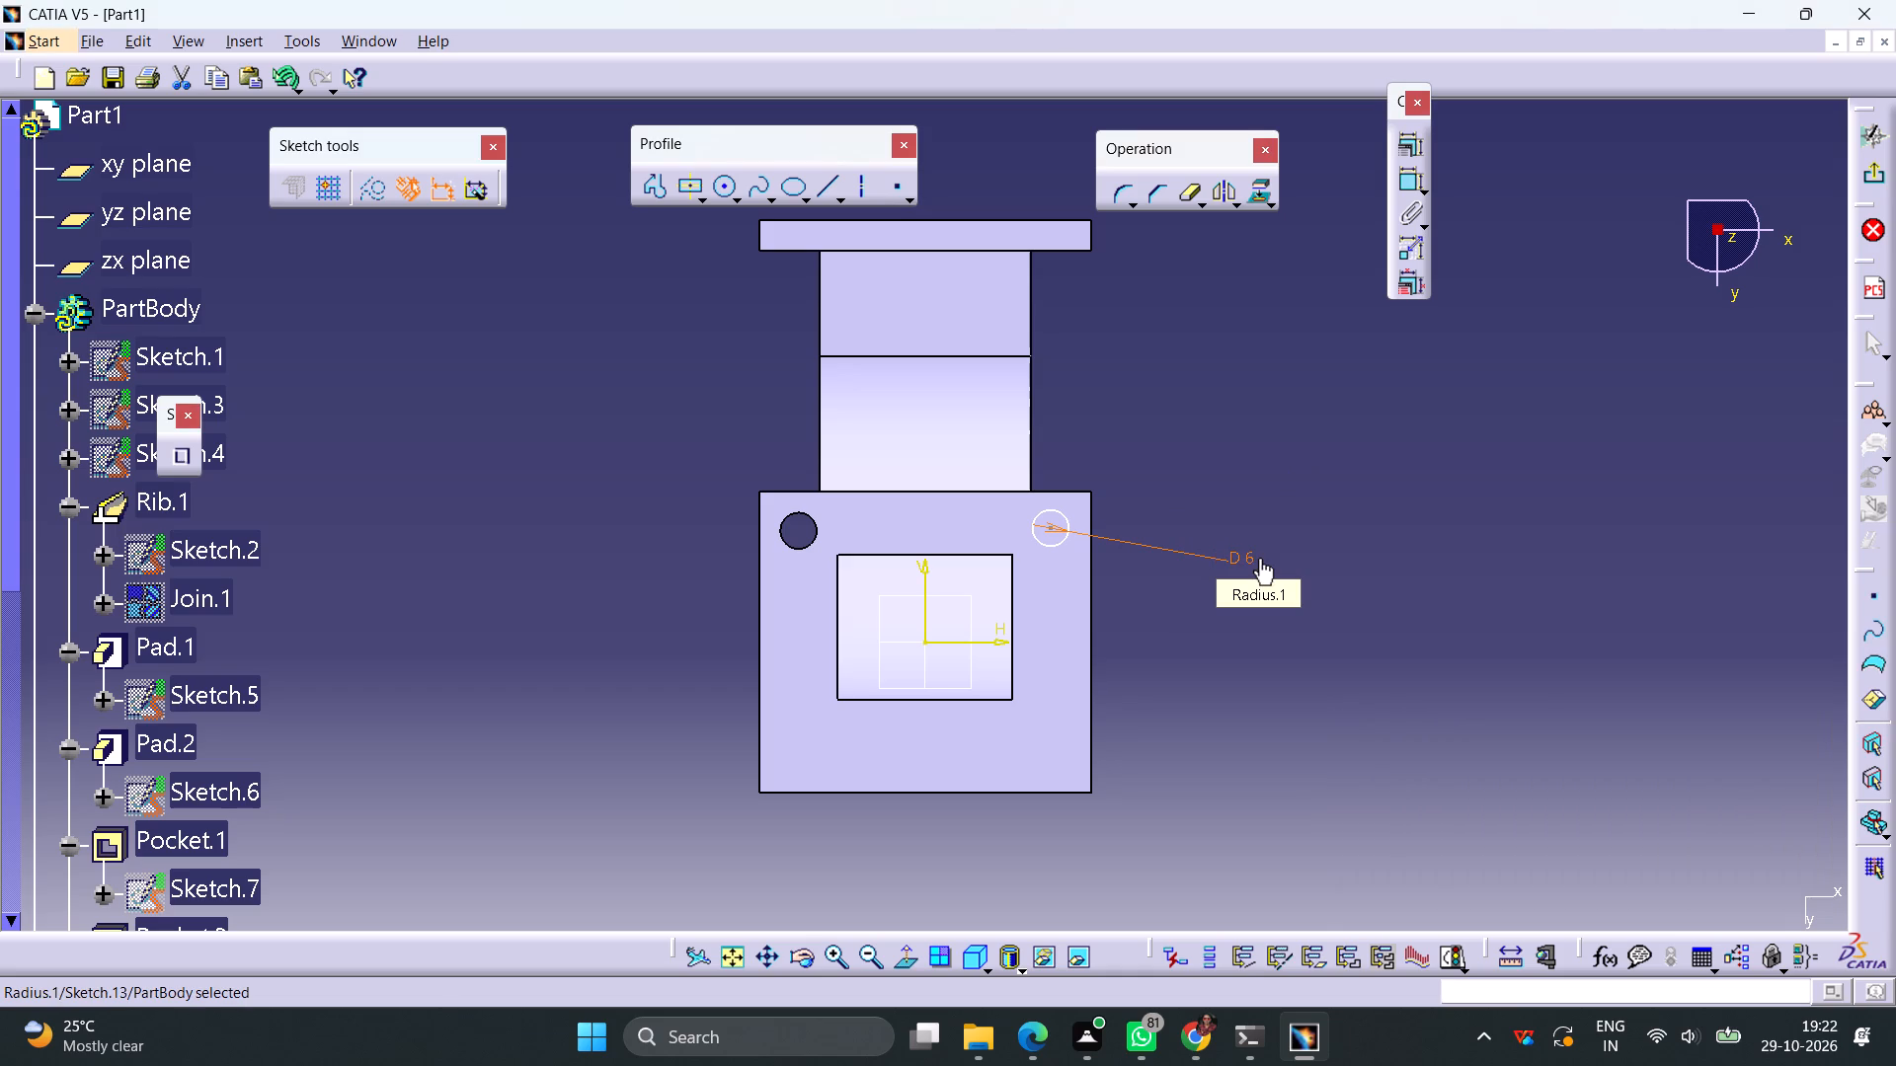
click(1337, 463)
Constrain the upper-right circle's centre 6.5 mm from the flange's top edge.
click(1402, 178)
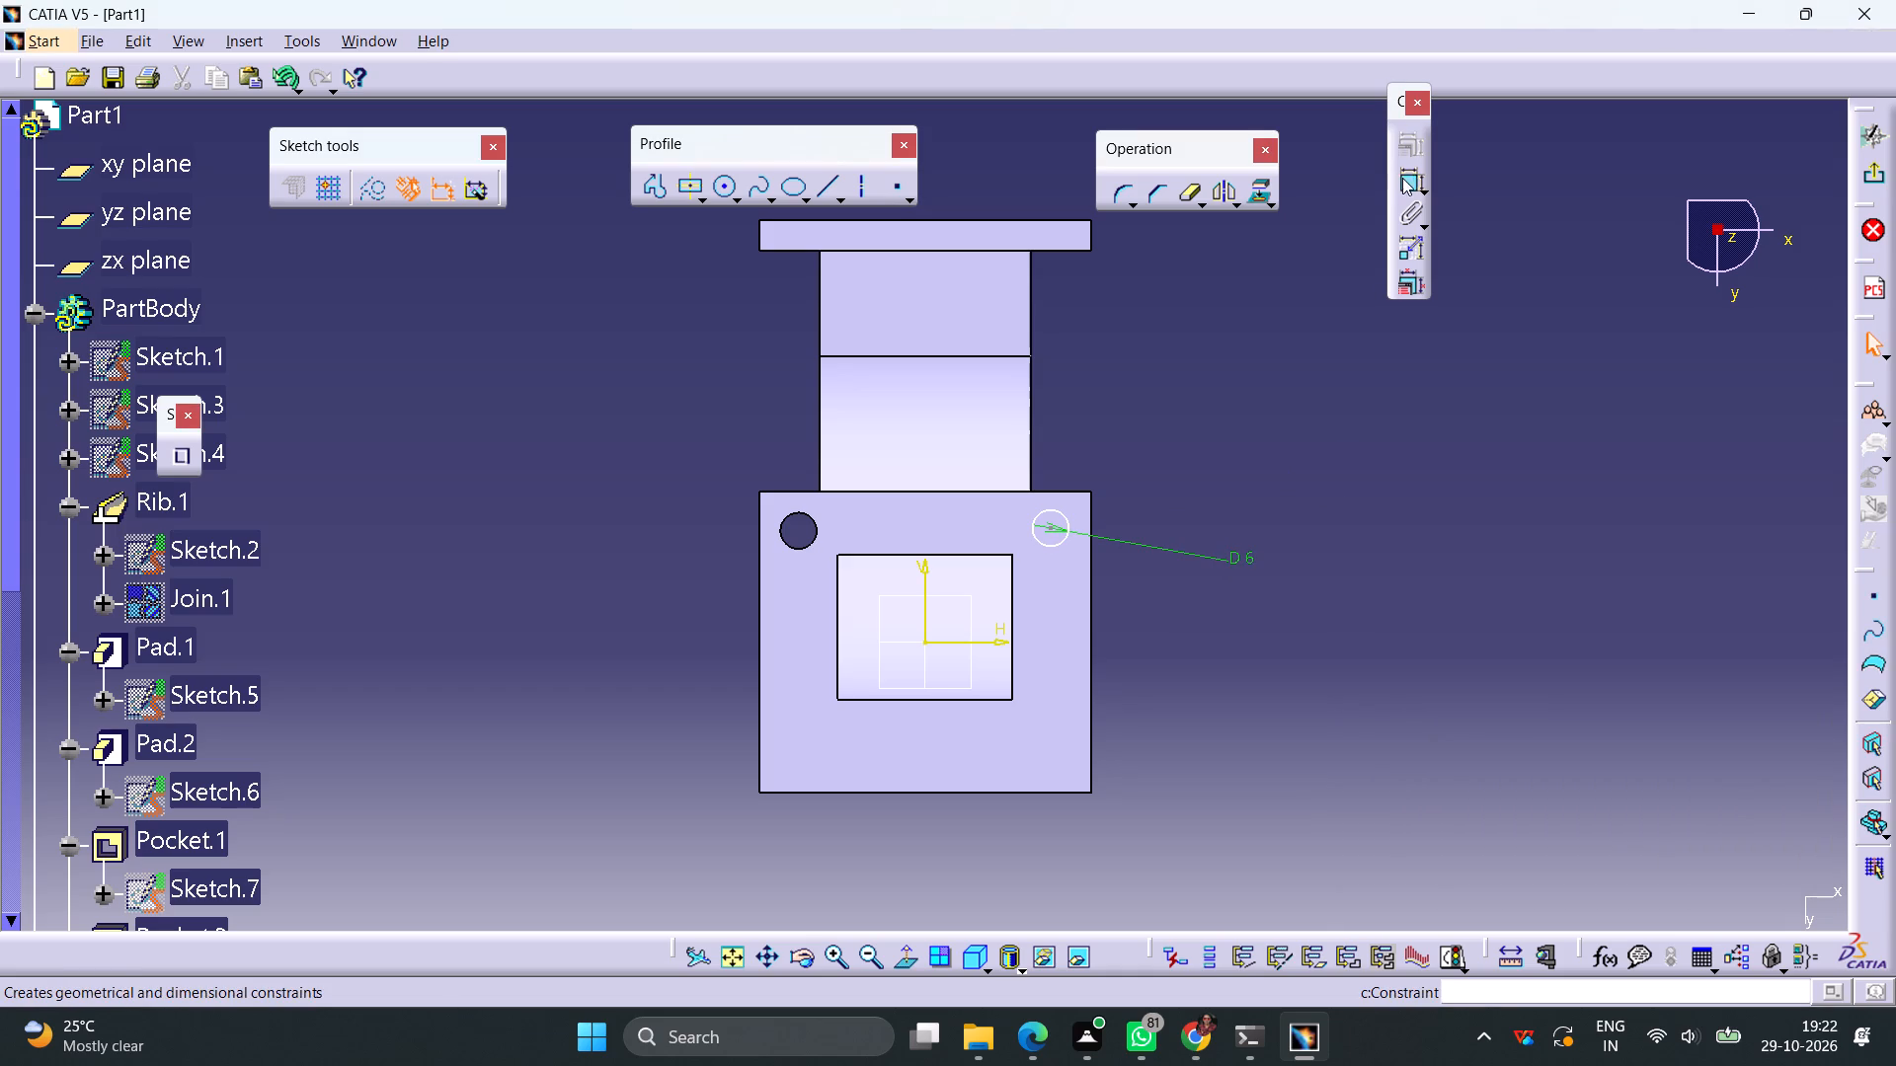
click(1047, 527)
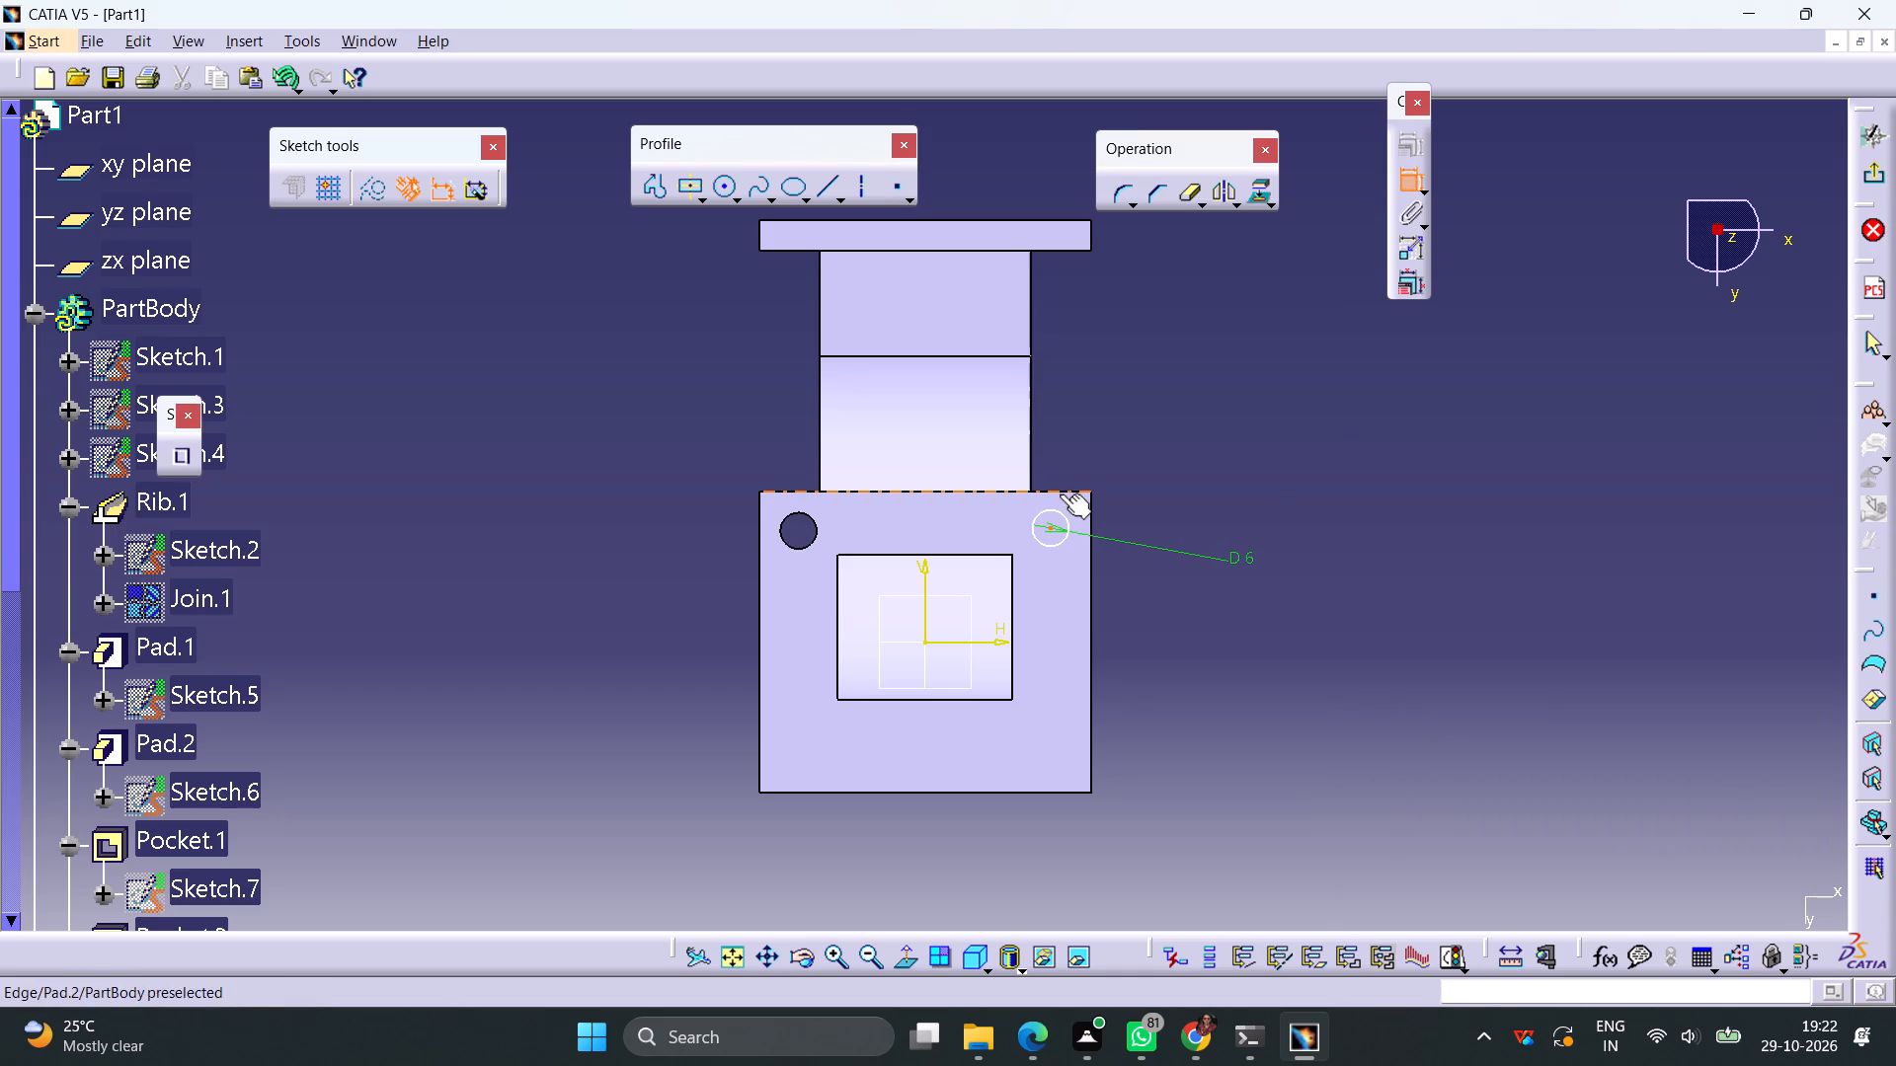
click(1060, 494)
click(1068, 439)
double_click(1072, 431)
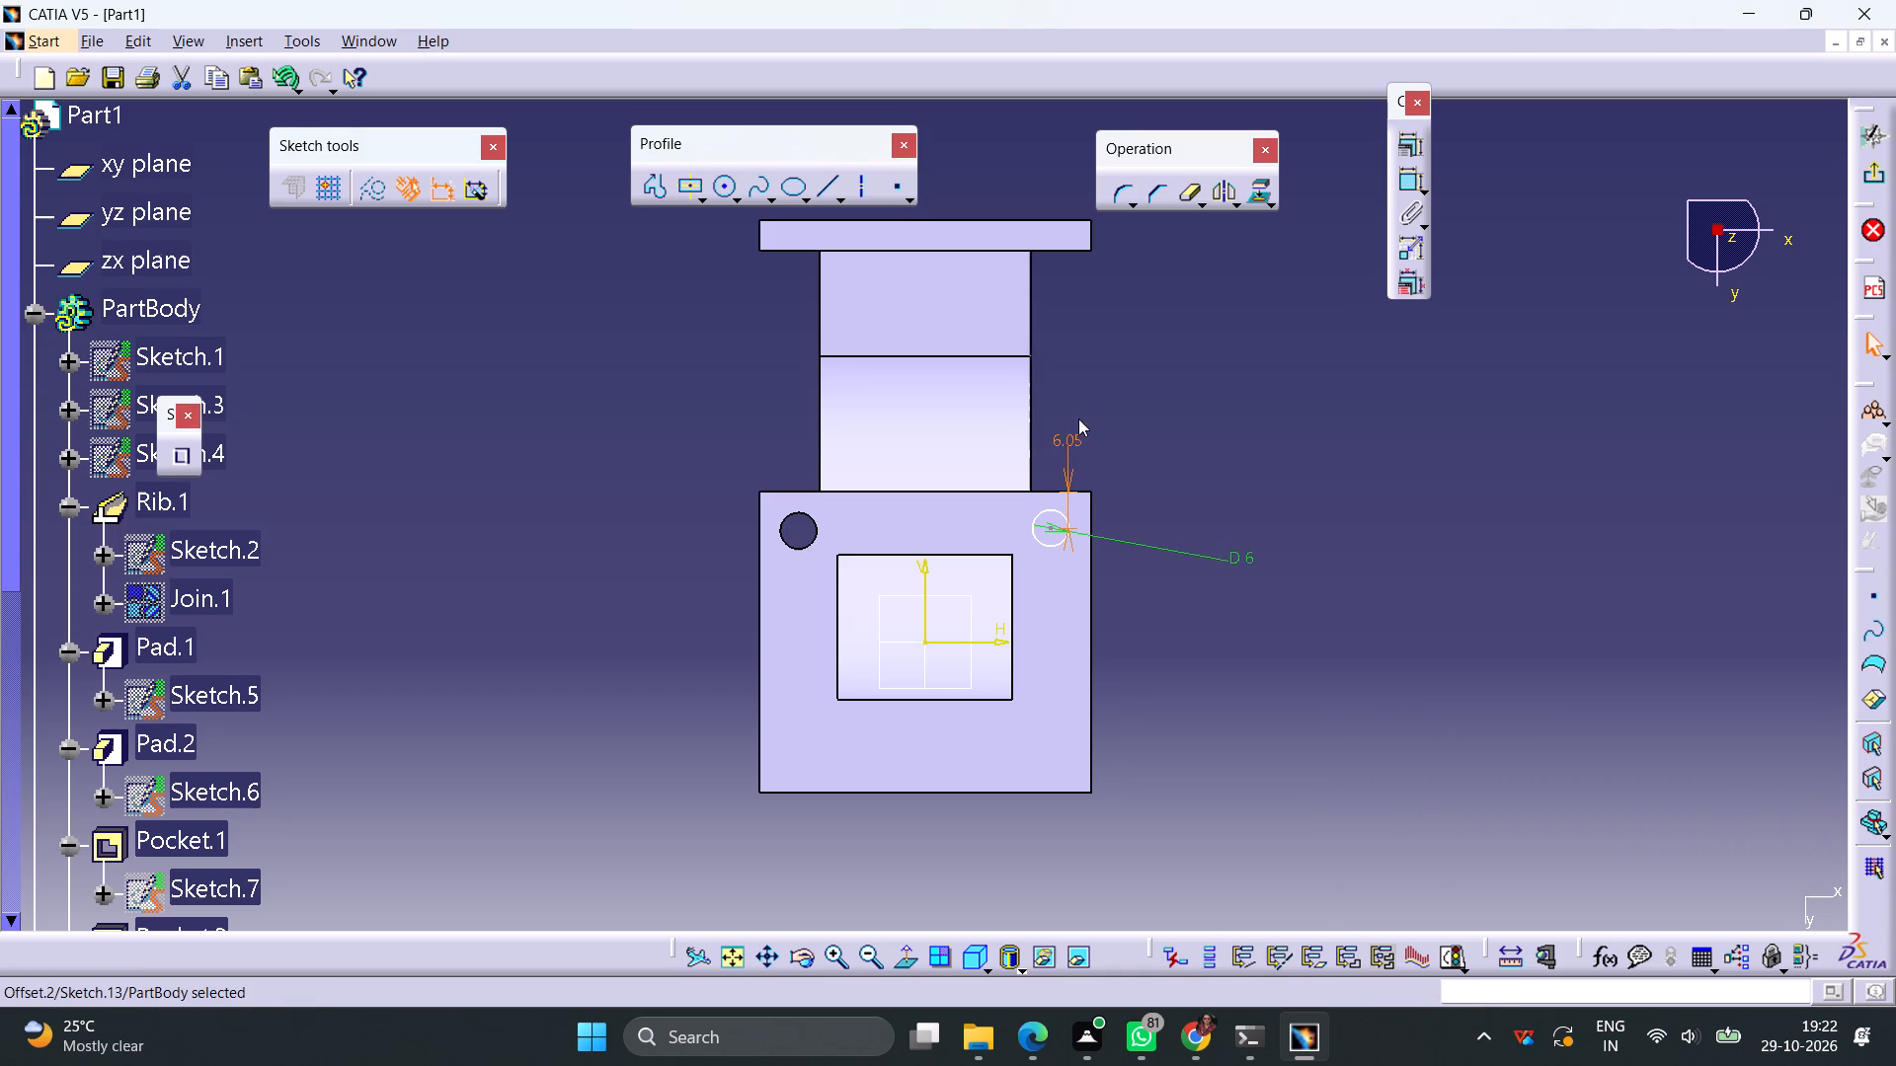
double_click(1077, 445)
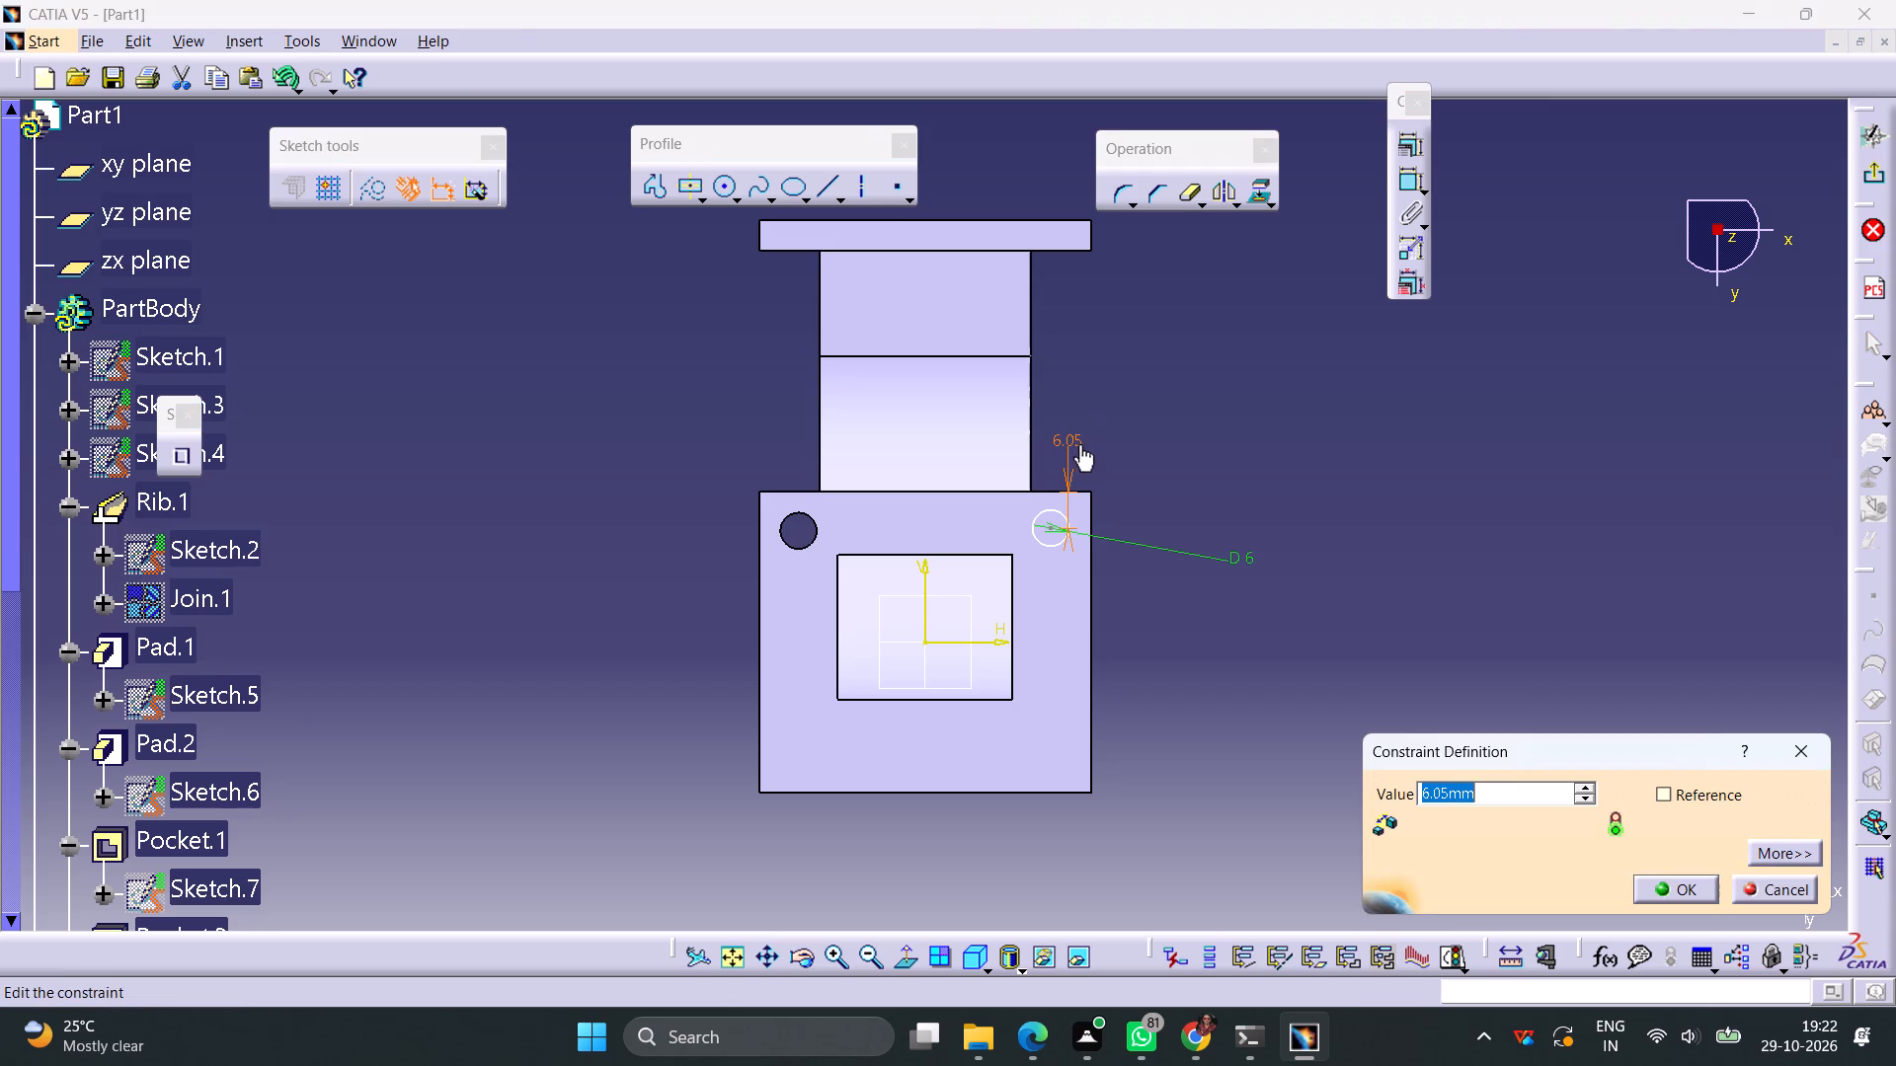
text(6.5)
key(Return)
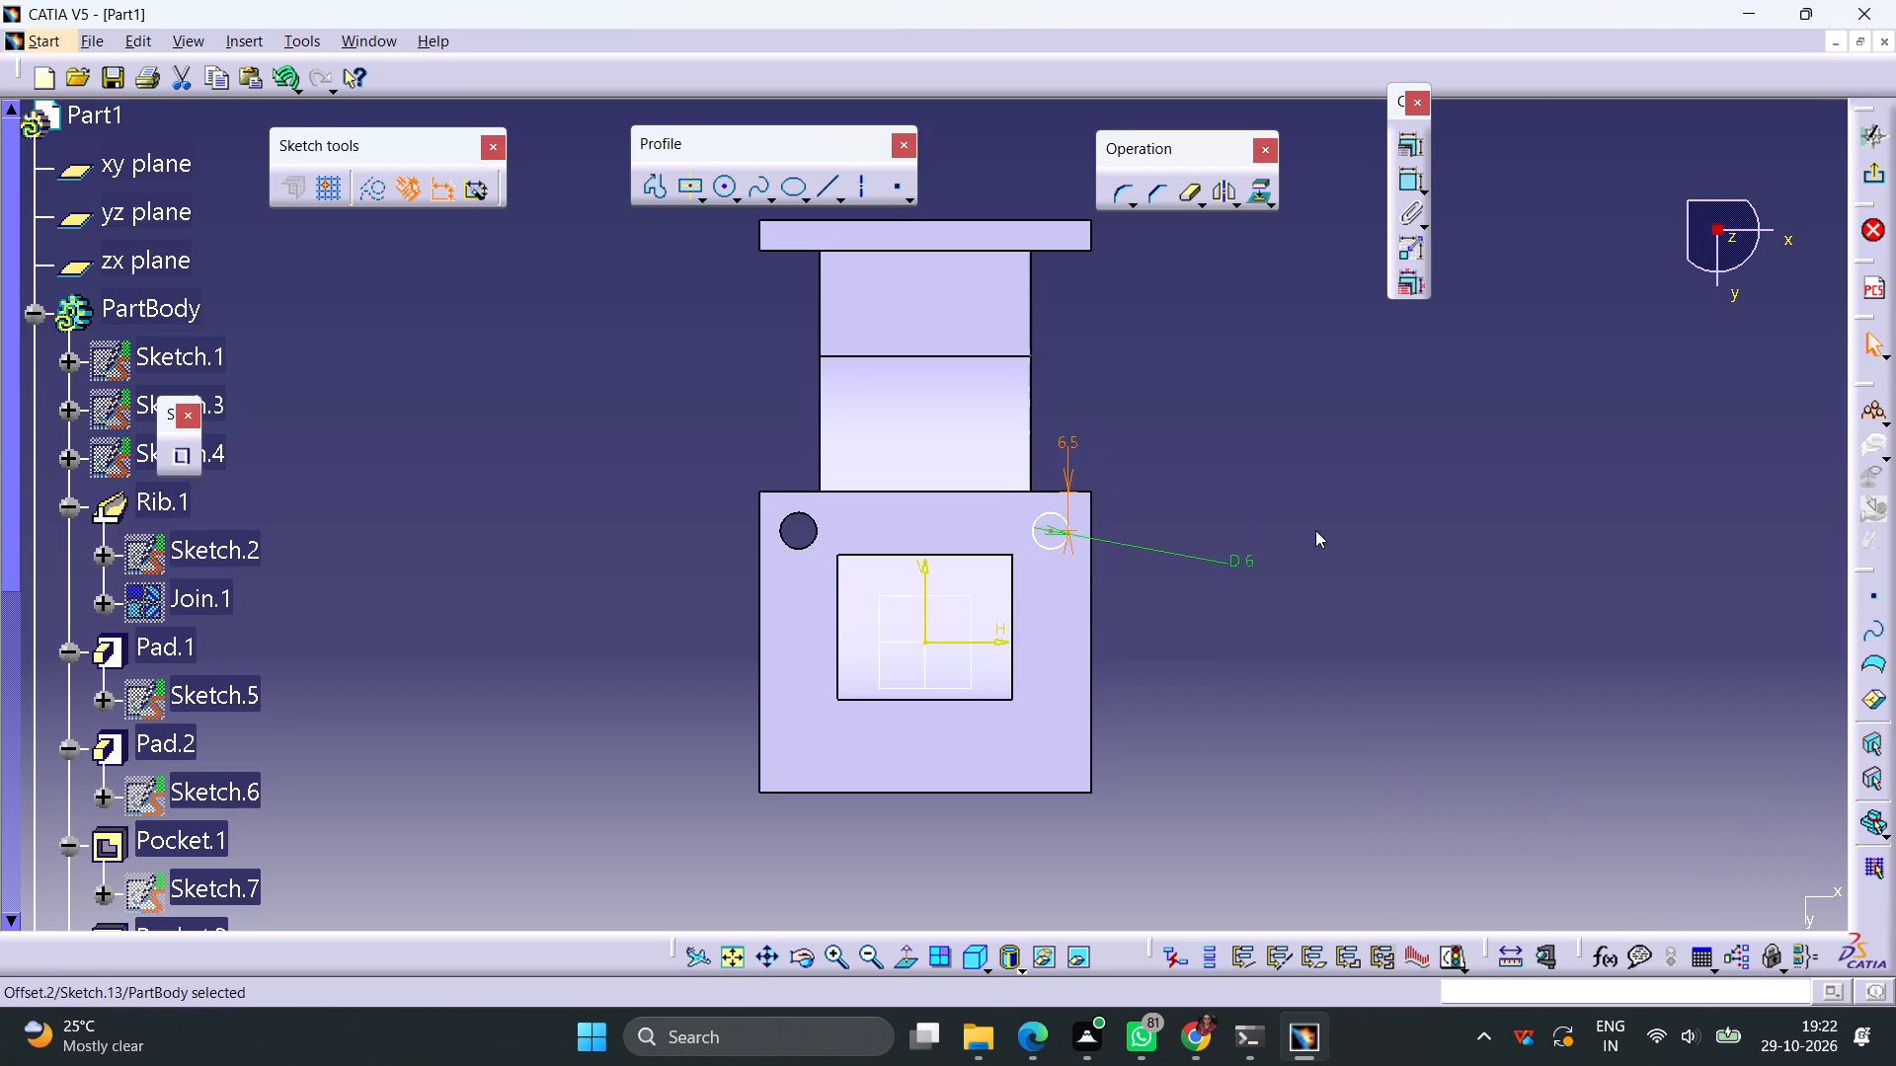
click(1268, 403)
Constrain the upper-right circle's centre 6.5 mm from the flange's right edge.
click(1402, 179)
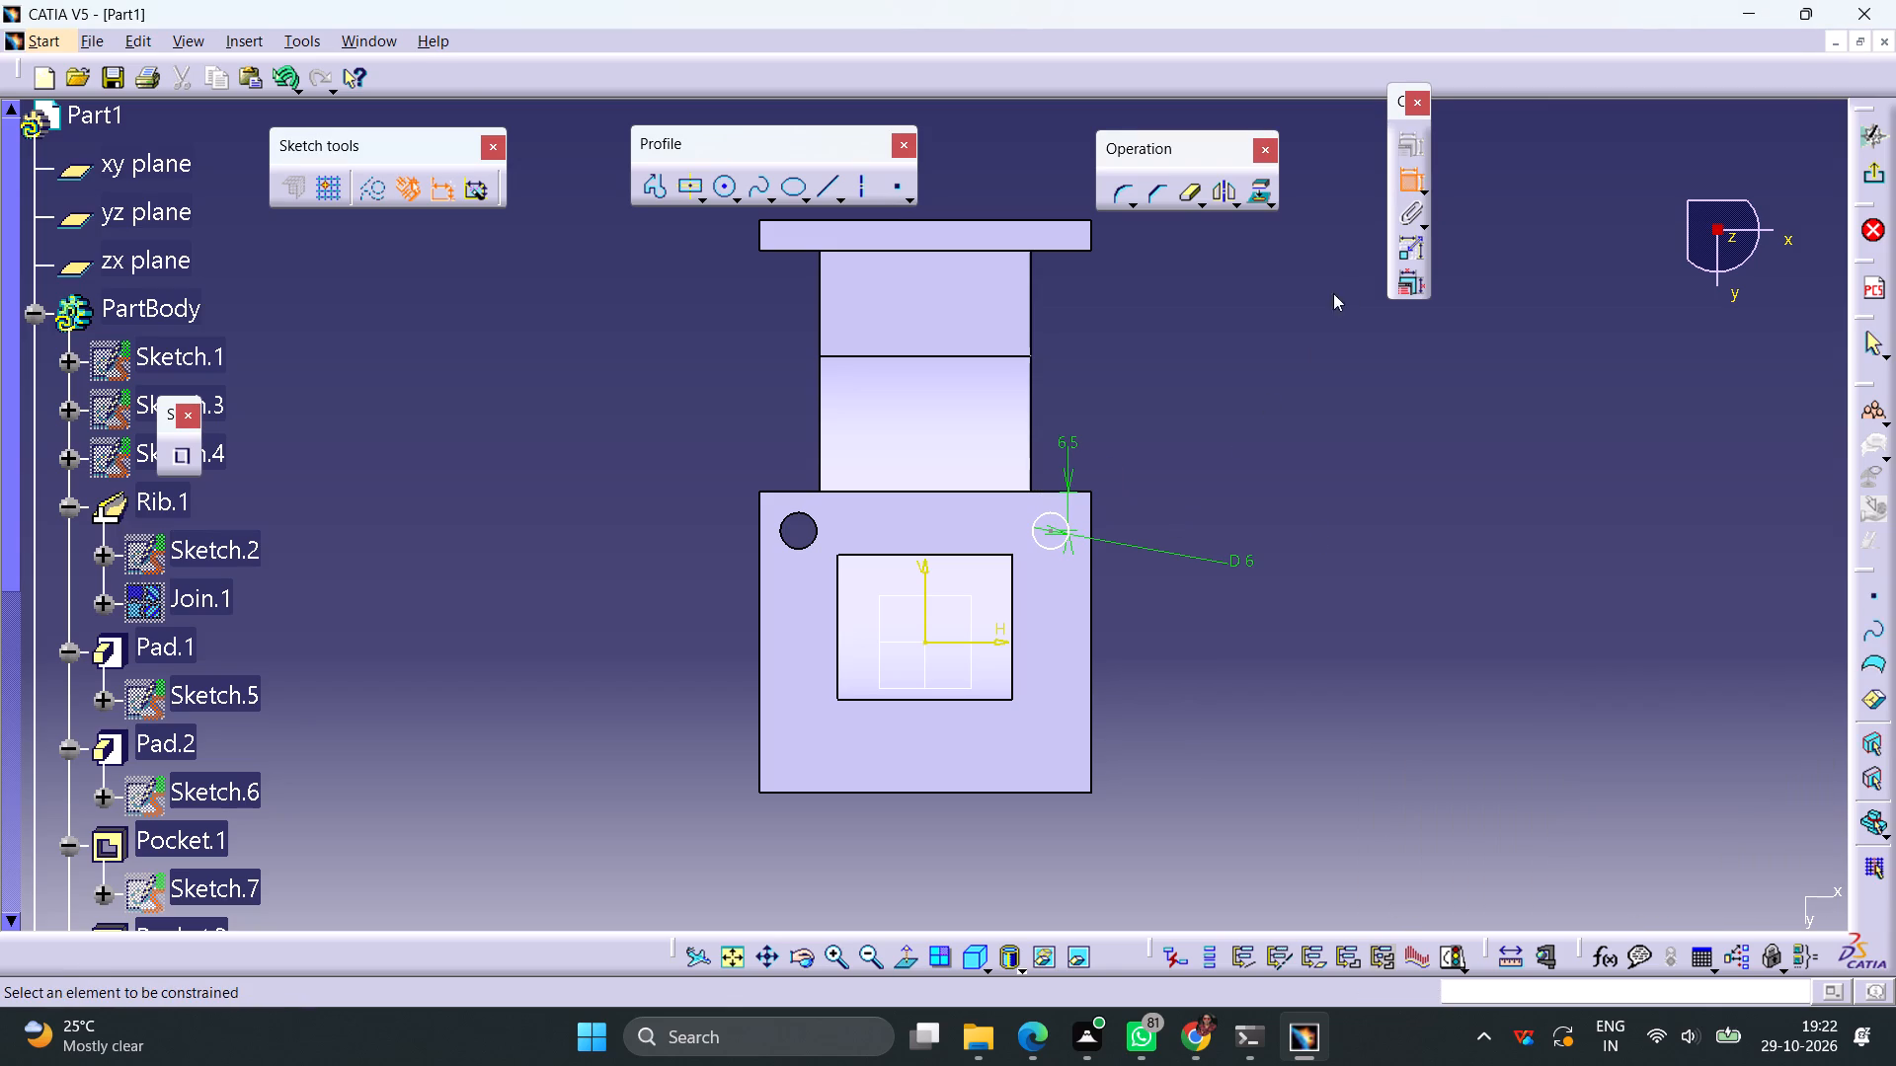
click(1048, 529)
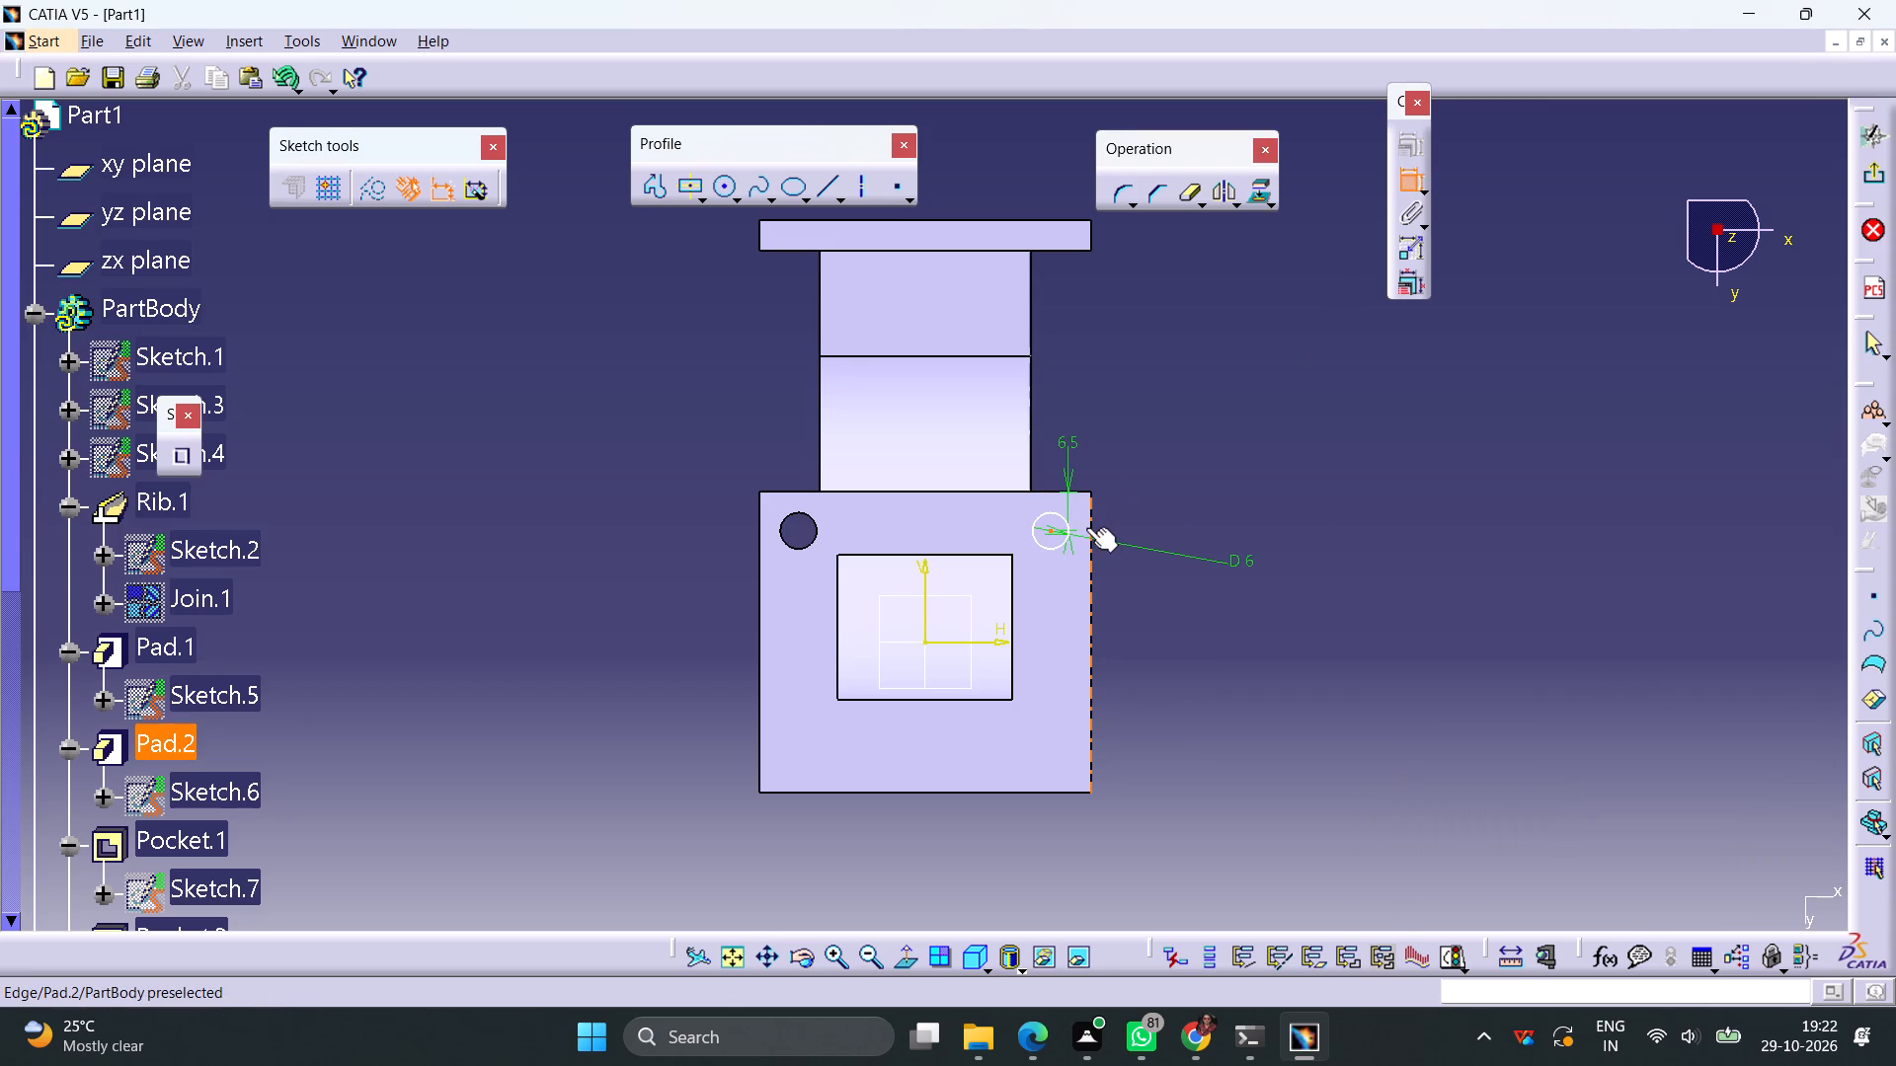
click(1086, 527)
click(1142, 515)
double_click(1144, 508)
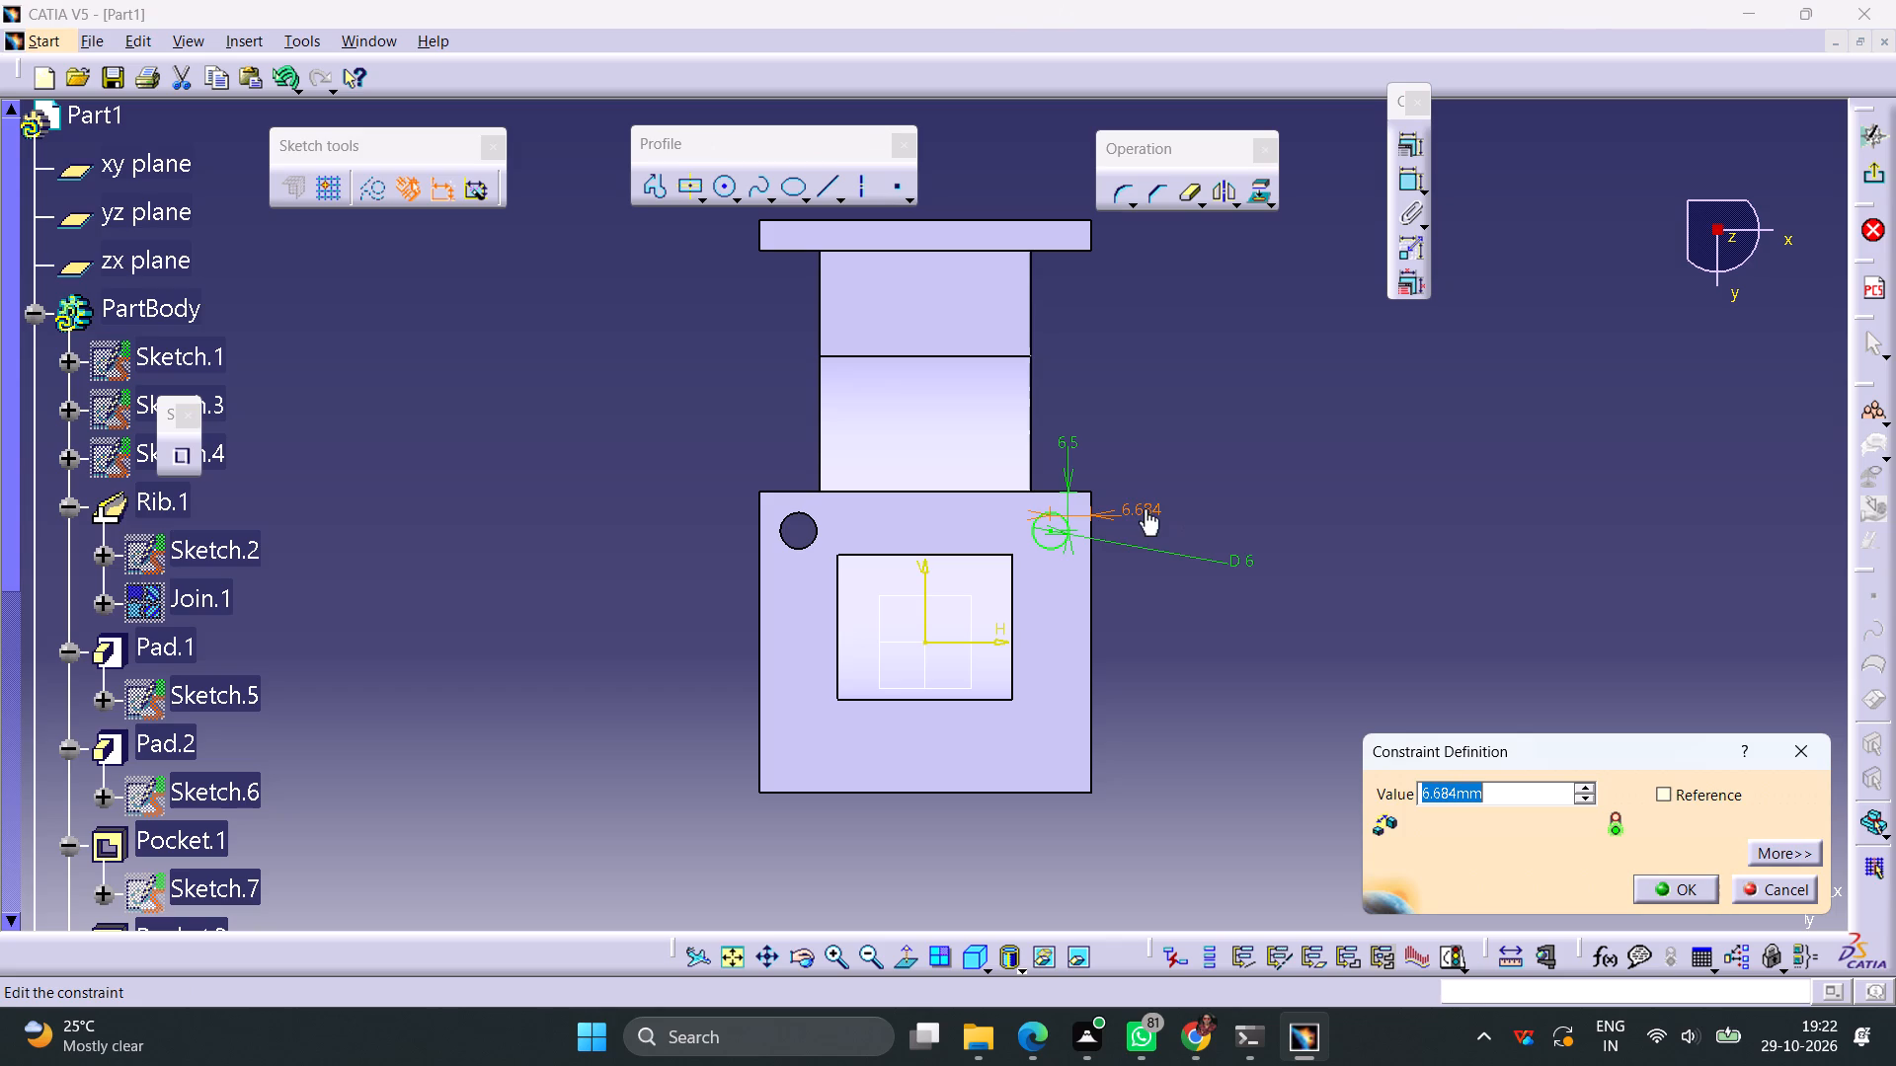
text(6.5)
key(Return)
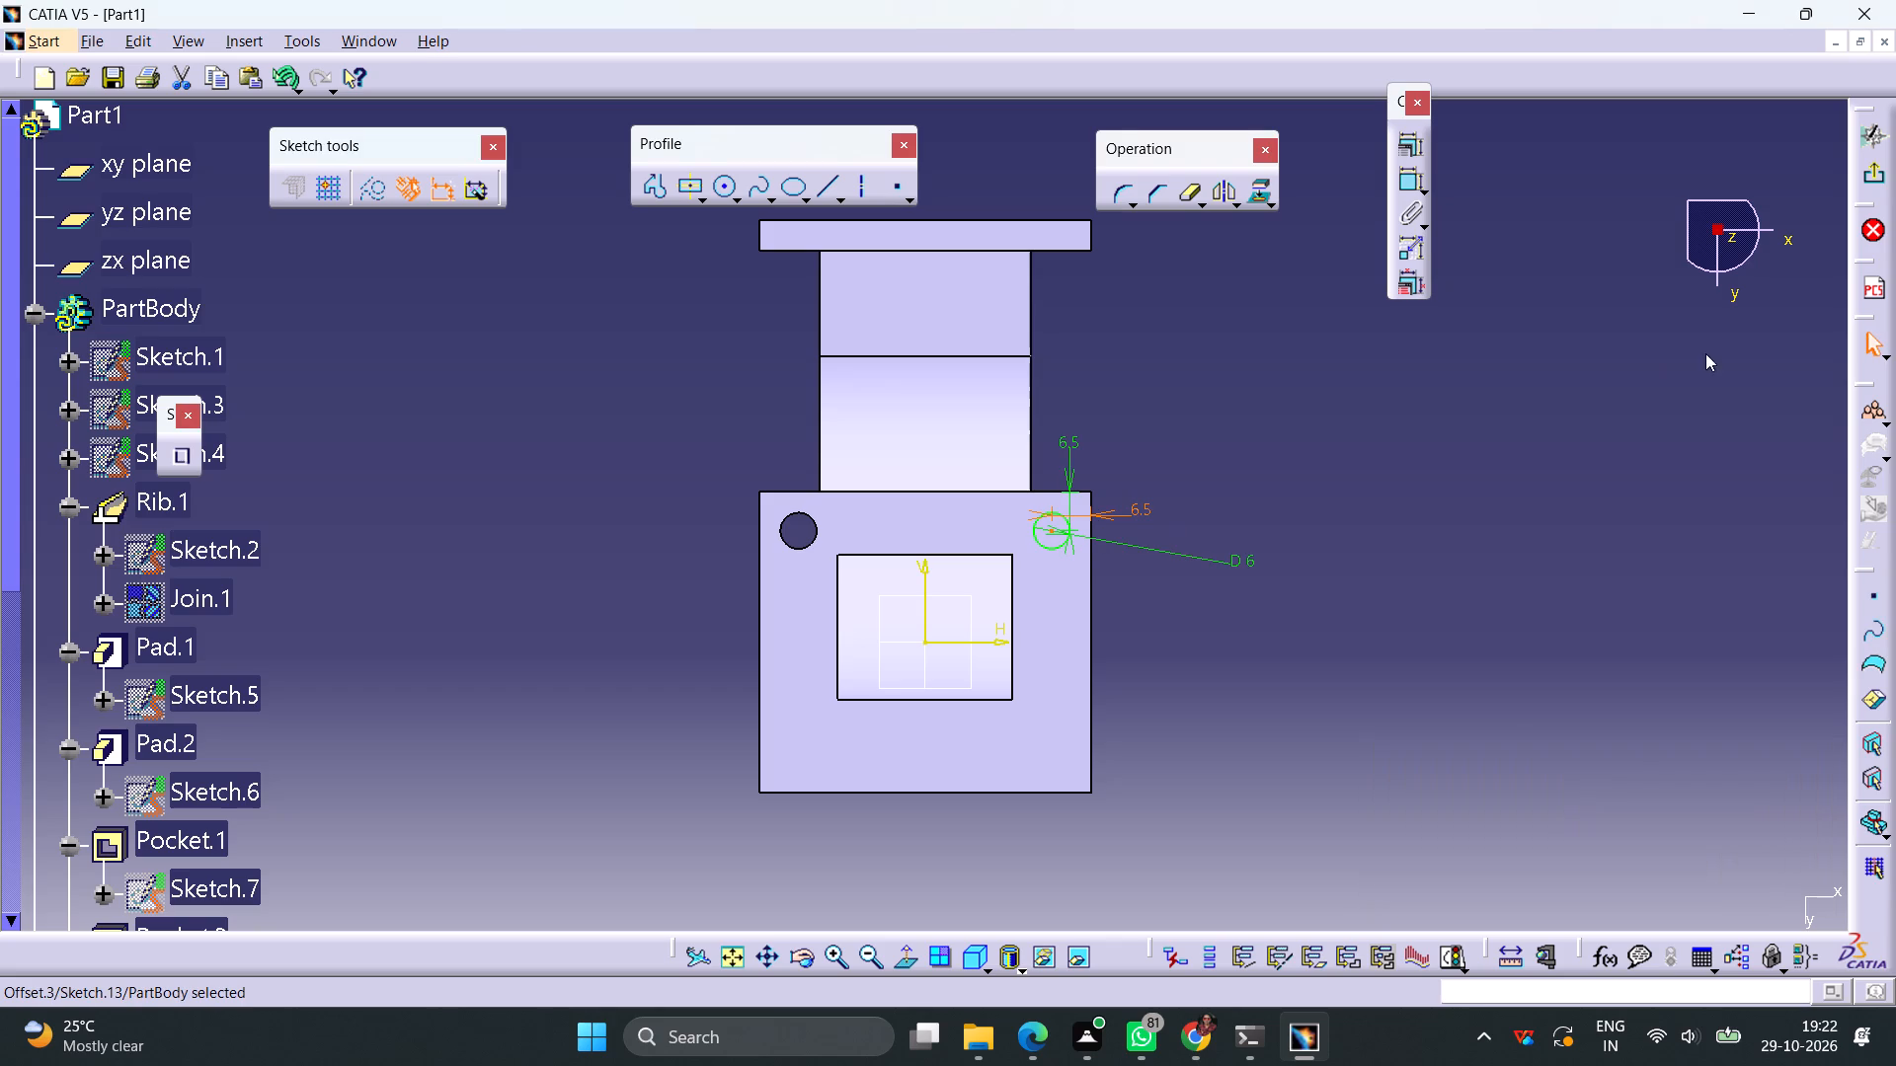
click(1348, 587)
Mirror the upper-right circle about the horizontal axis, mirror that copy about the vertical axis, and exit the sketch.
click(1056, 547)
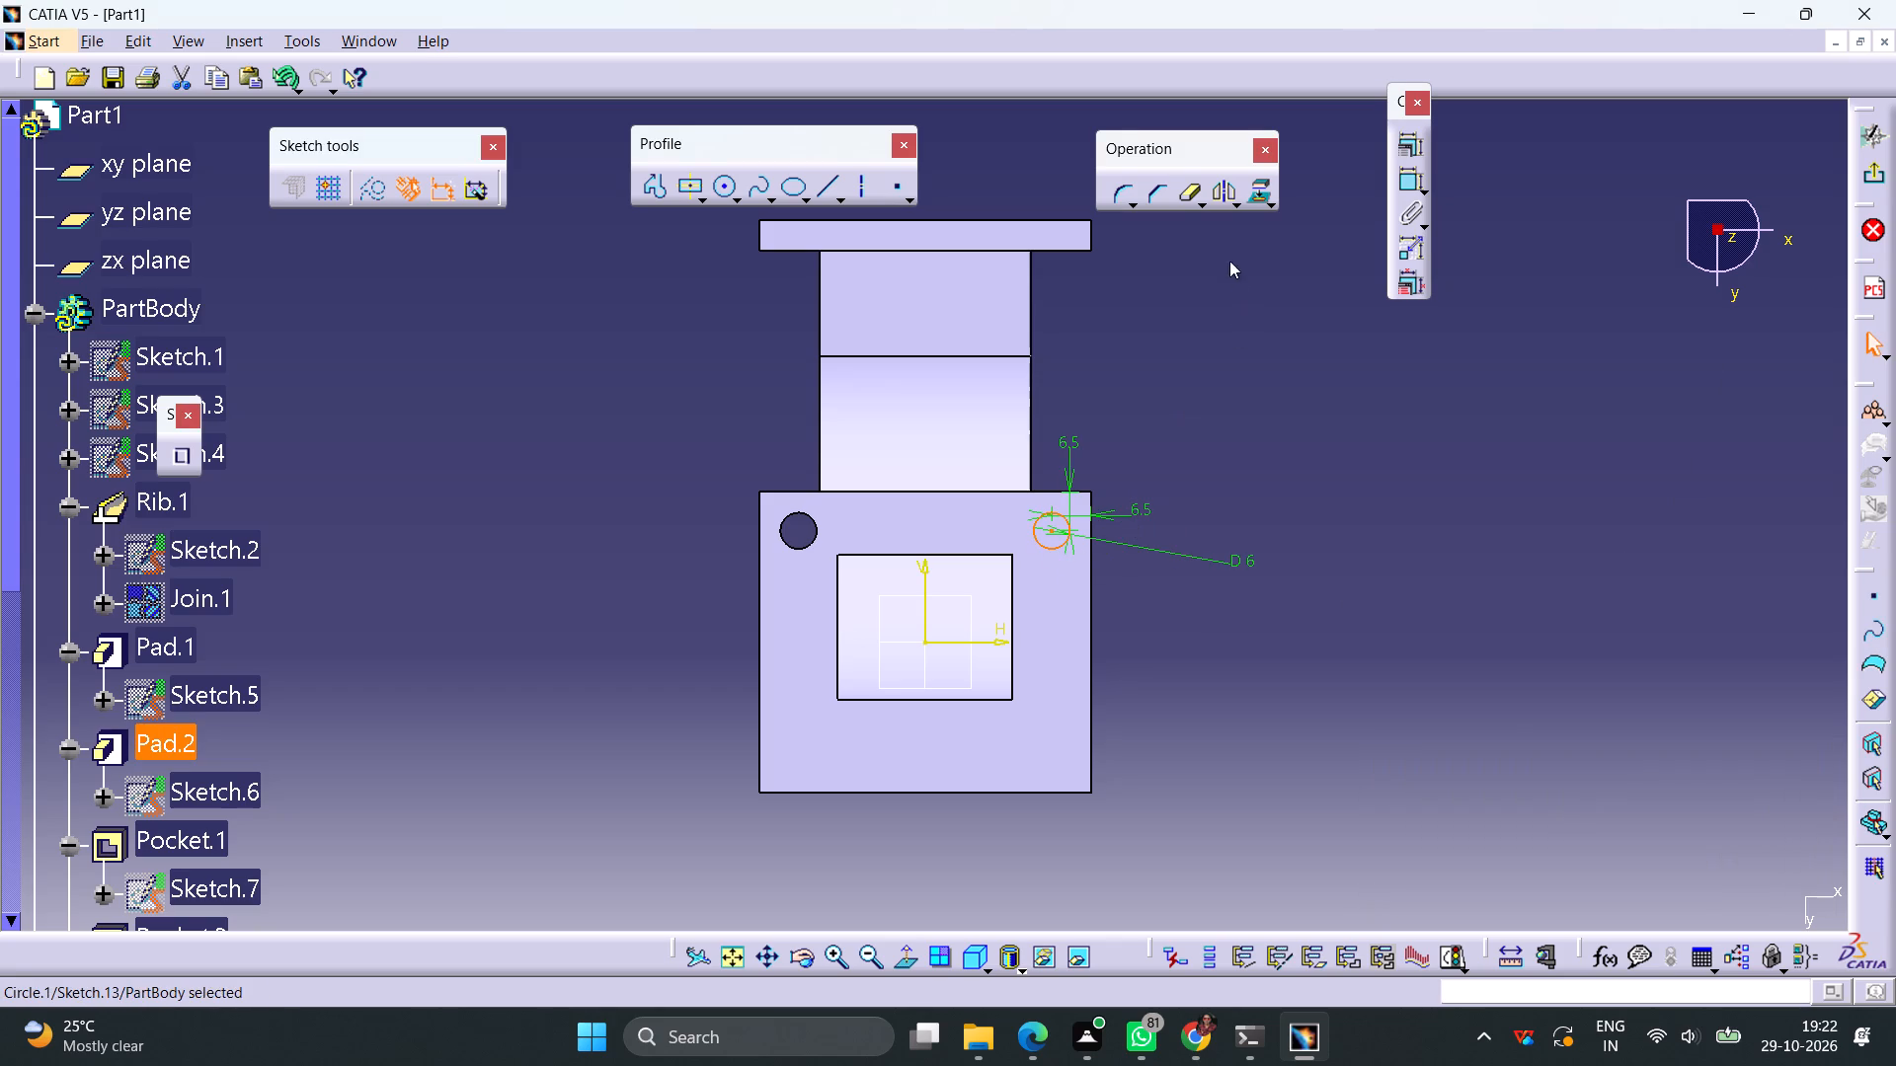
click(1218, 196)
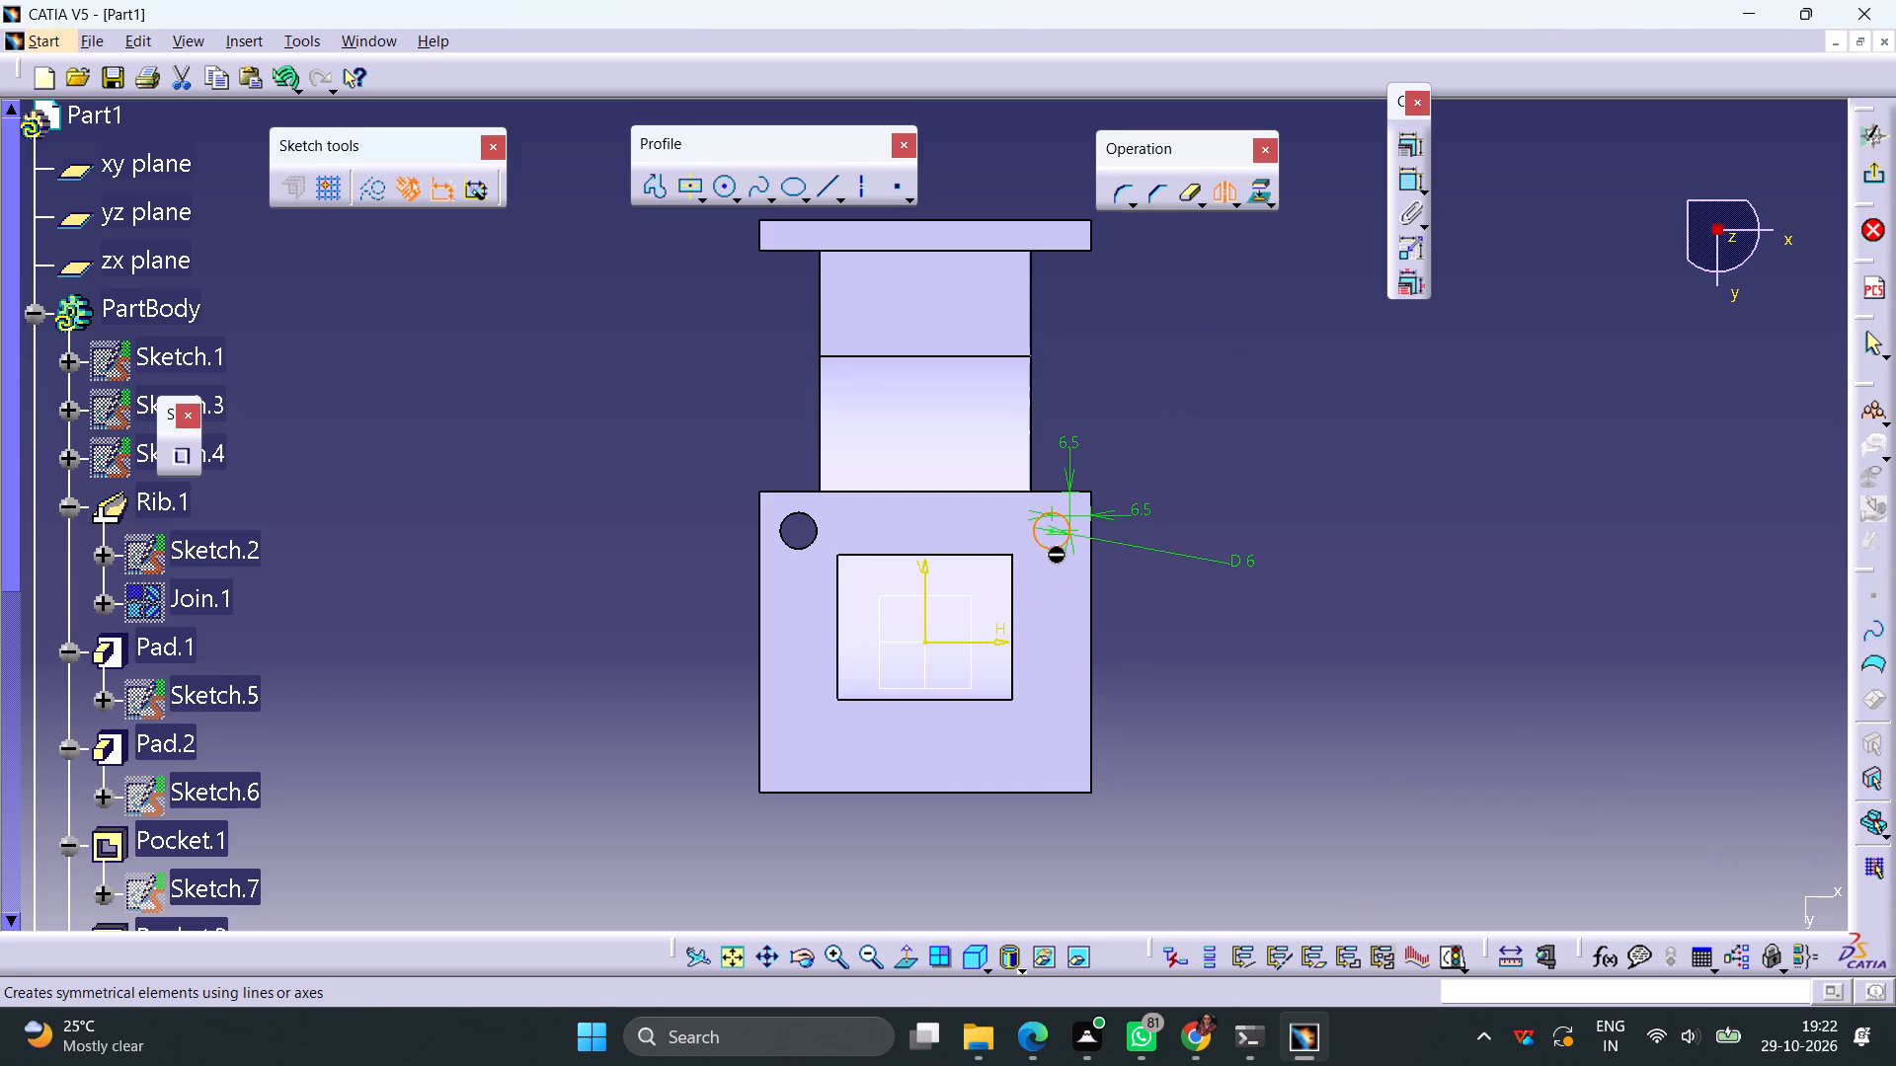
click(985, 646)
click(1322, 707)
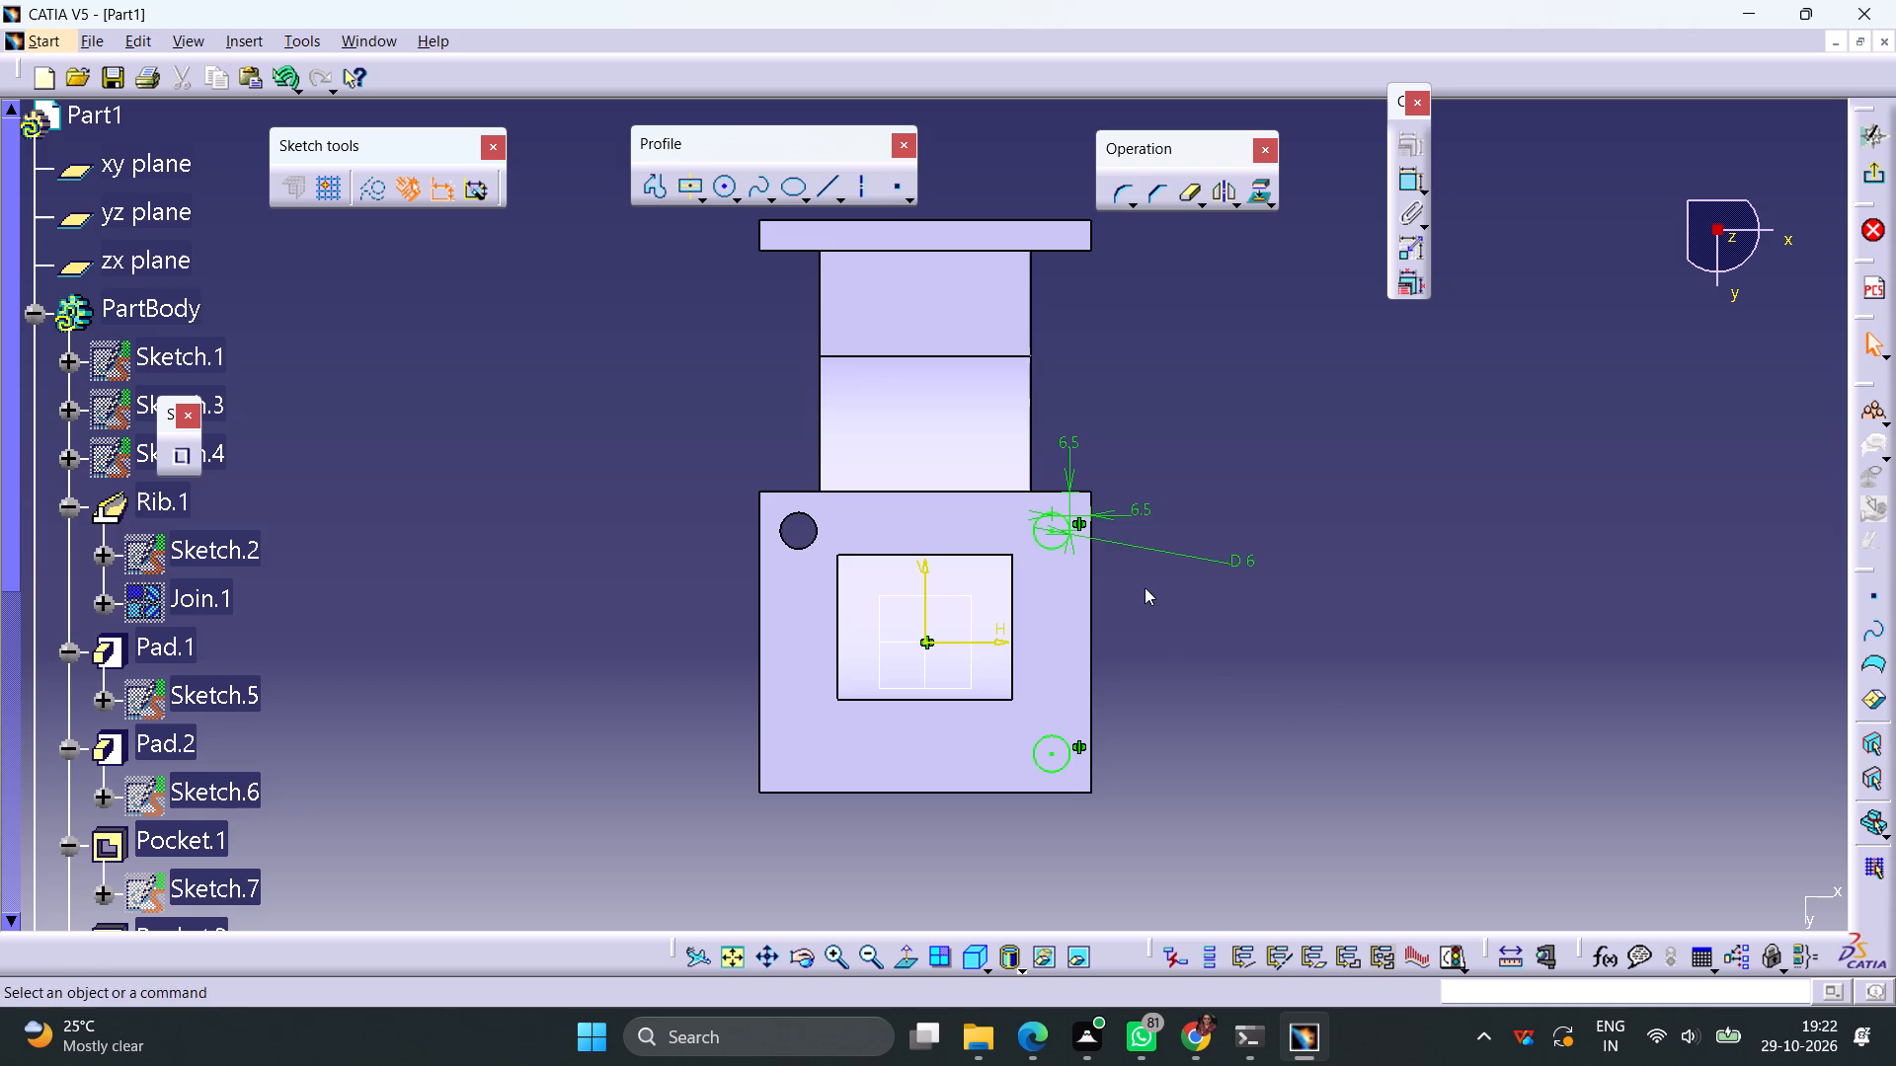
click(1053, 738)
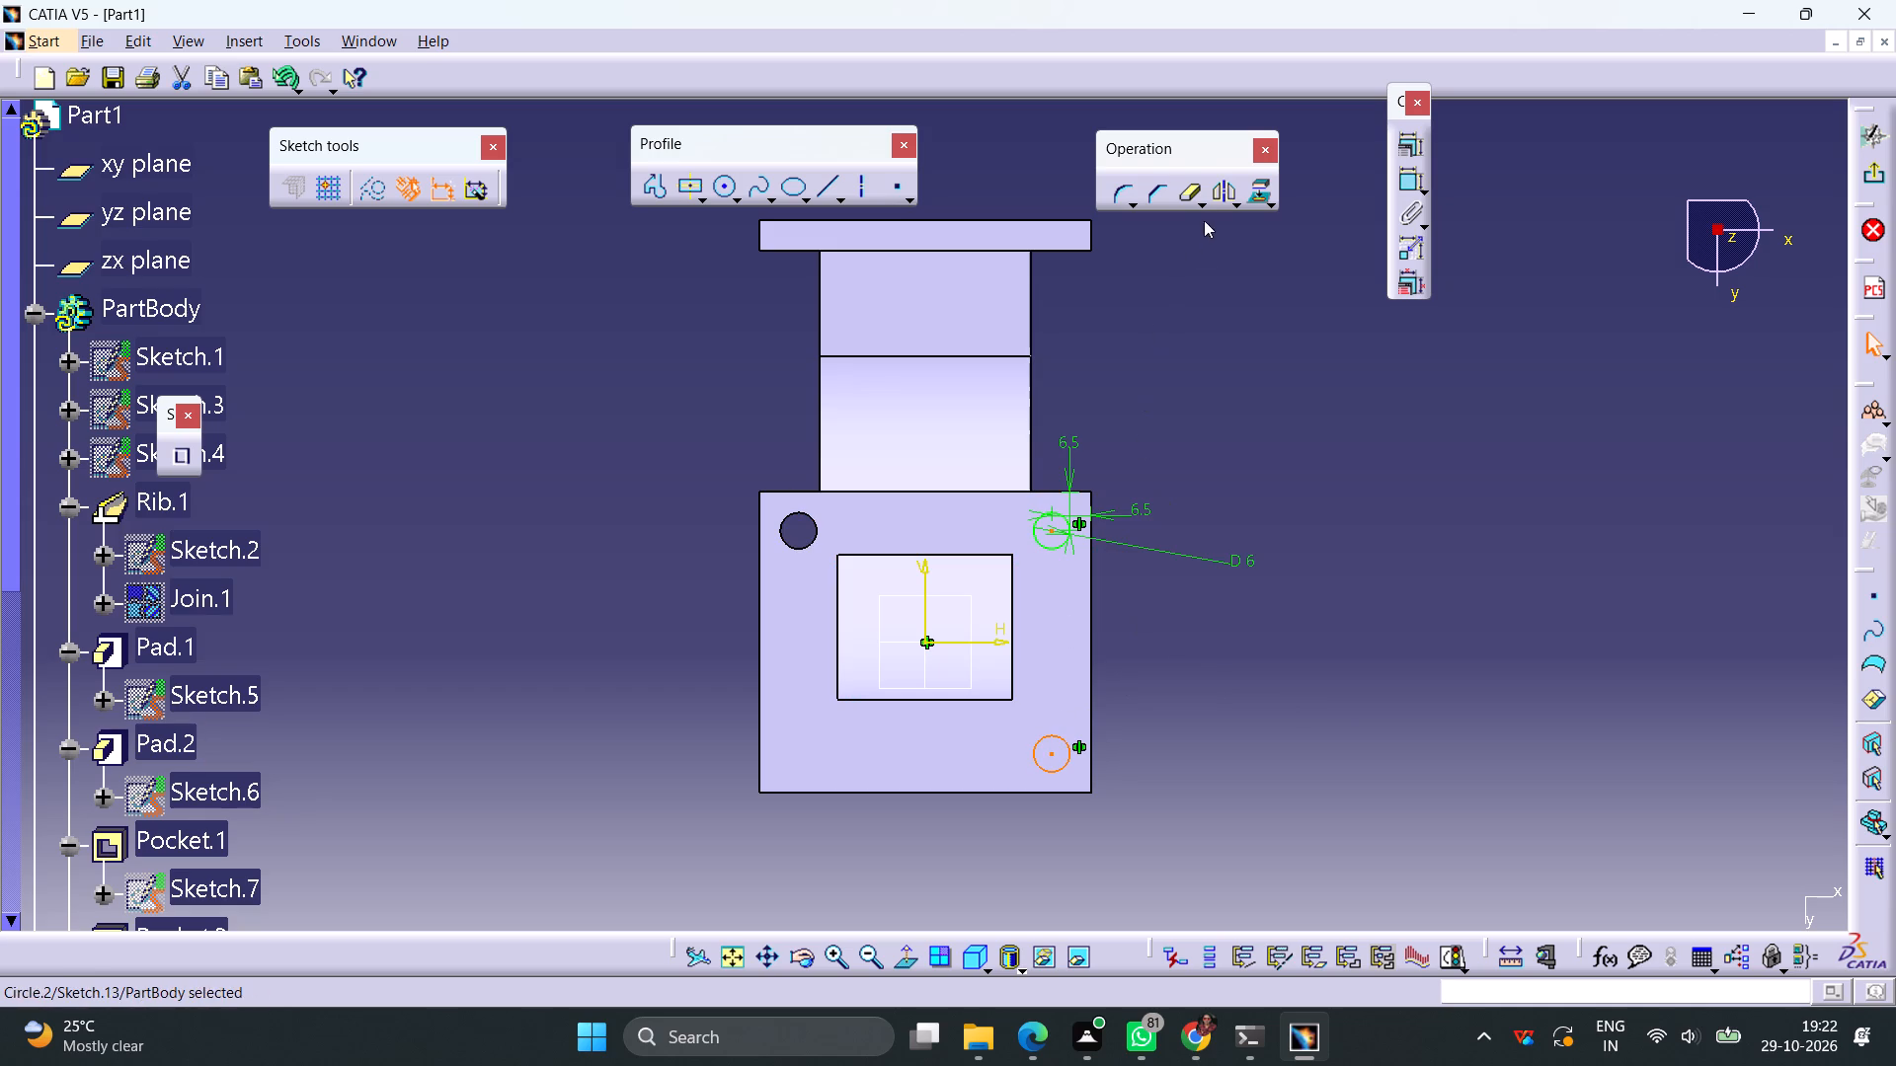
click(1214, 188)
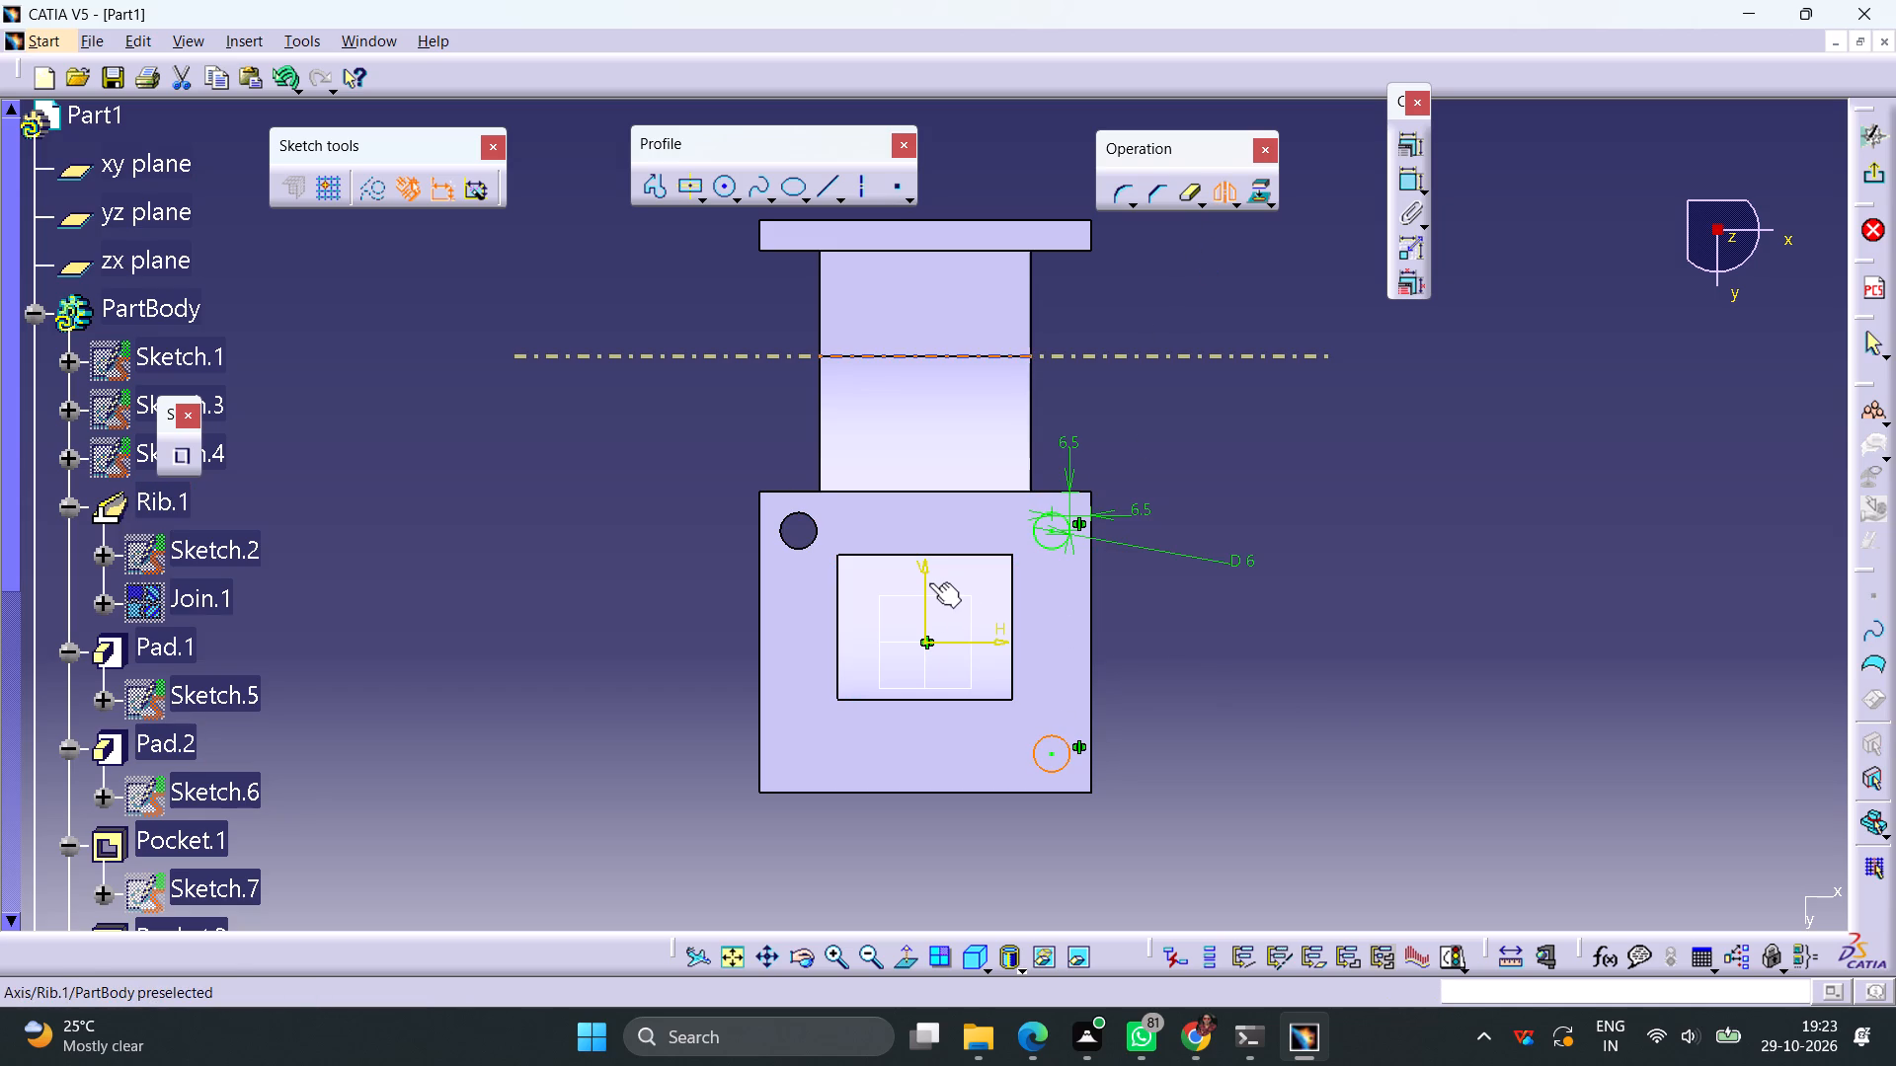
click(928, 590)
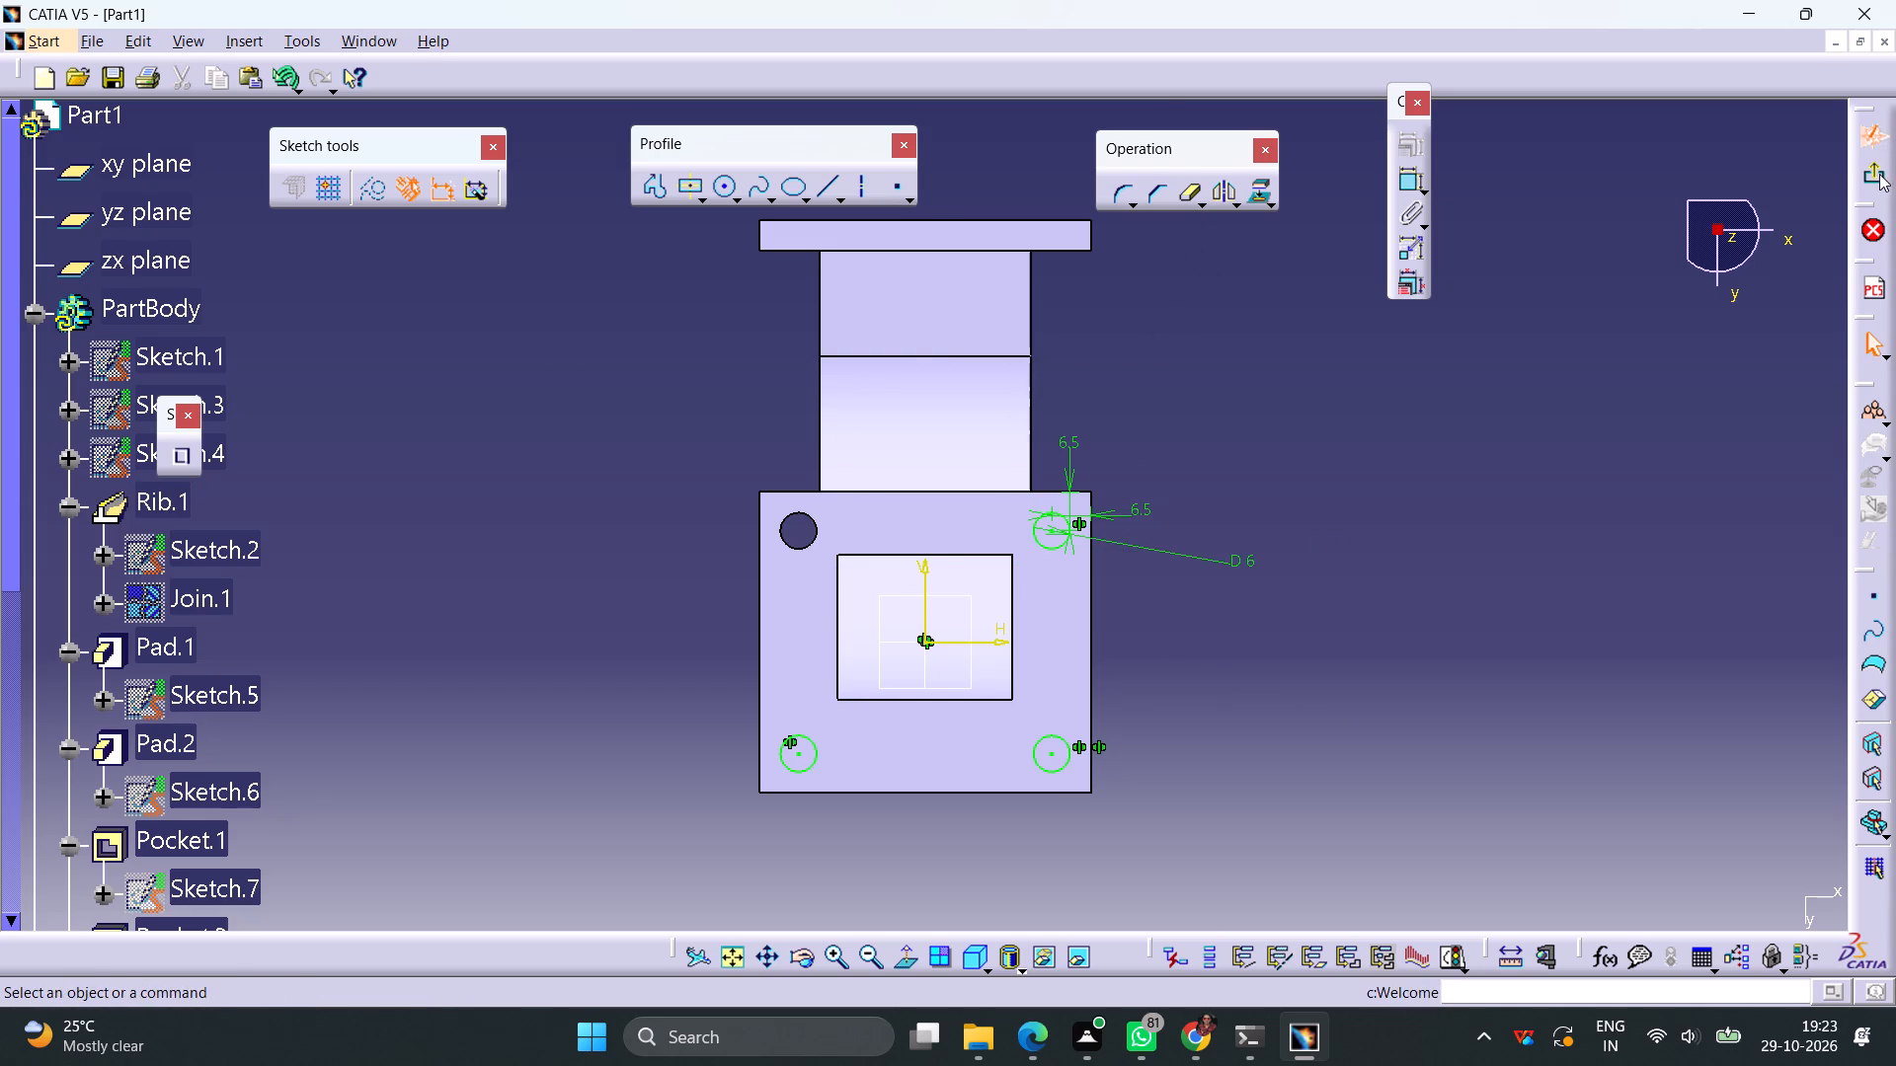
click(1875, 174)
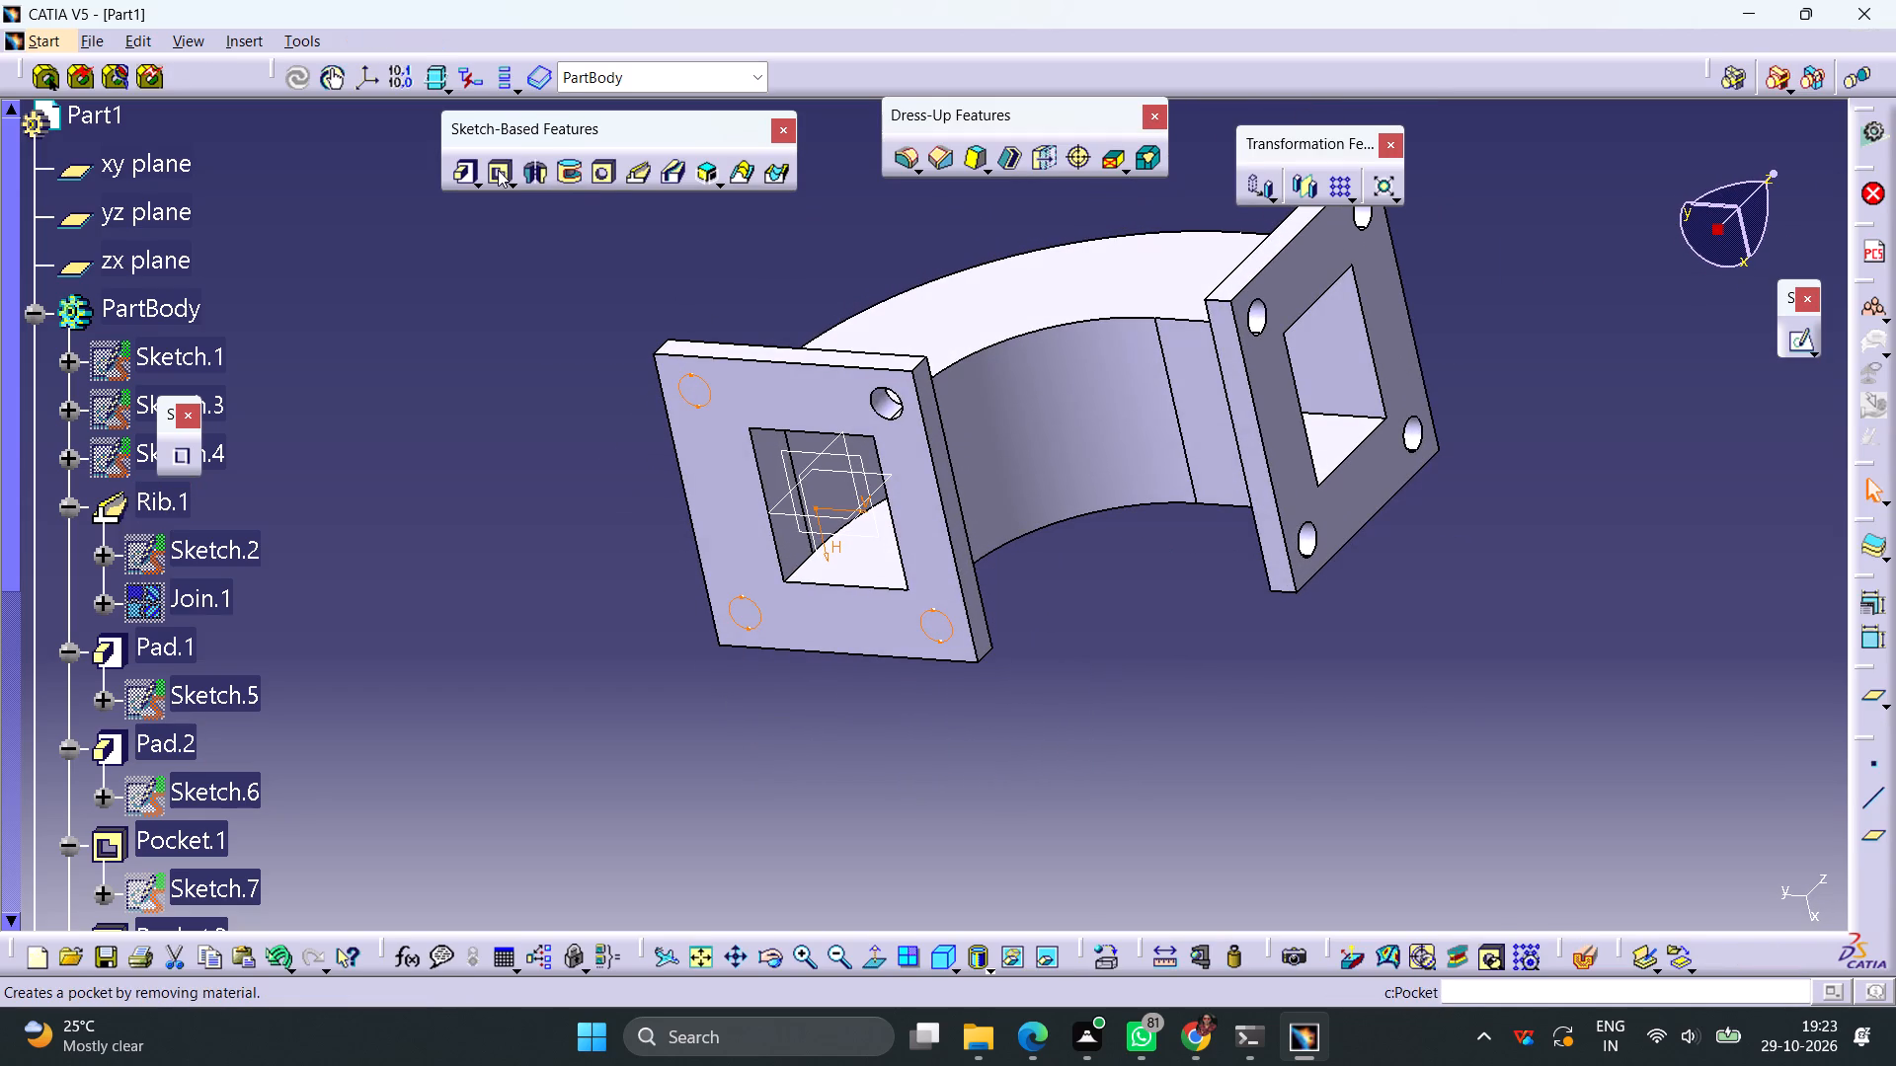
Cut the three sketched circles through the flange with a Pocket to make its remaining corner holes.
click(498, 170)
click(1558, 887)
click(1298, 783)
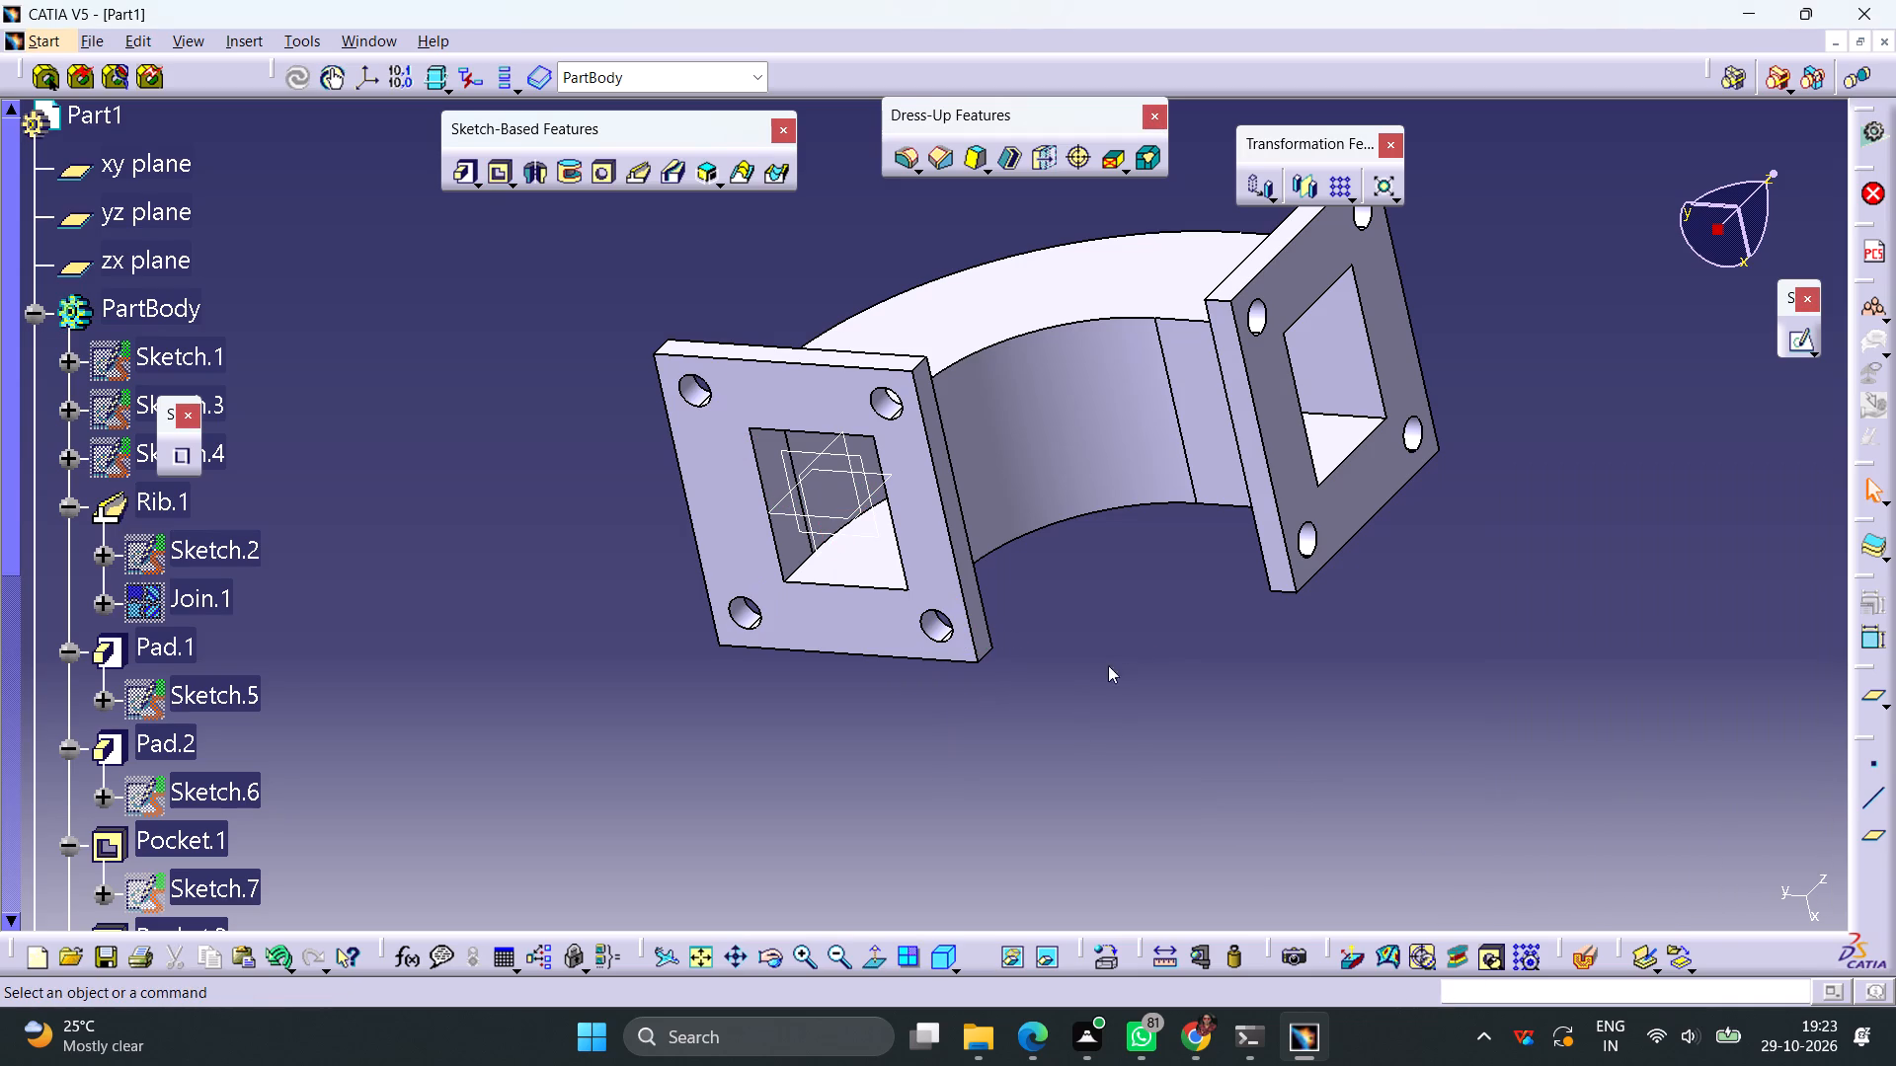
Examine the curved duct, both end flanges and their corner holes from several angles.
middle_drag(1454, 773, 796, 341)
right_drag(1443, 748, 796, 341)
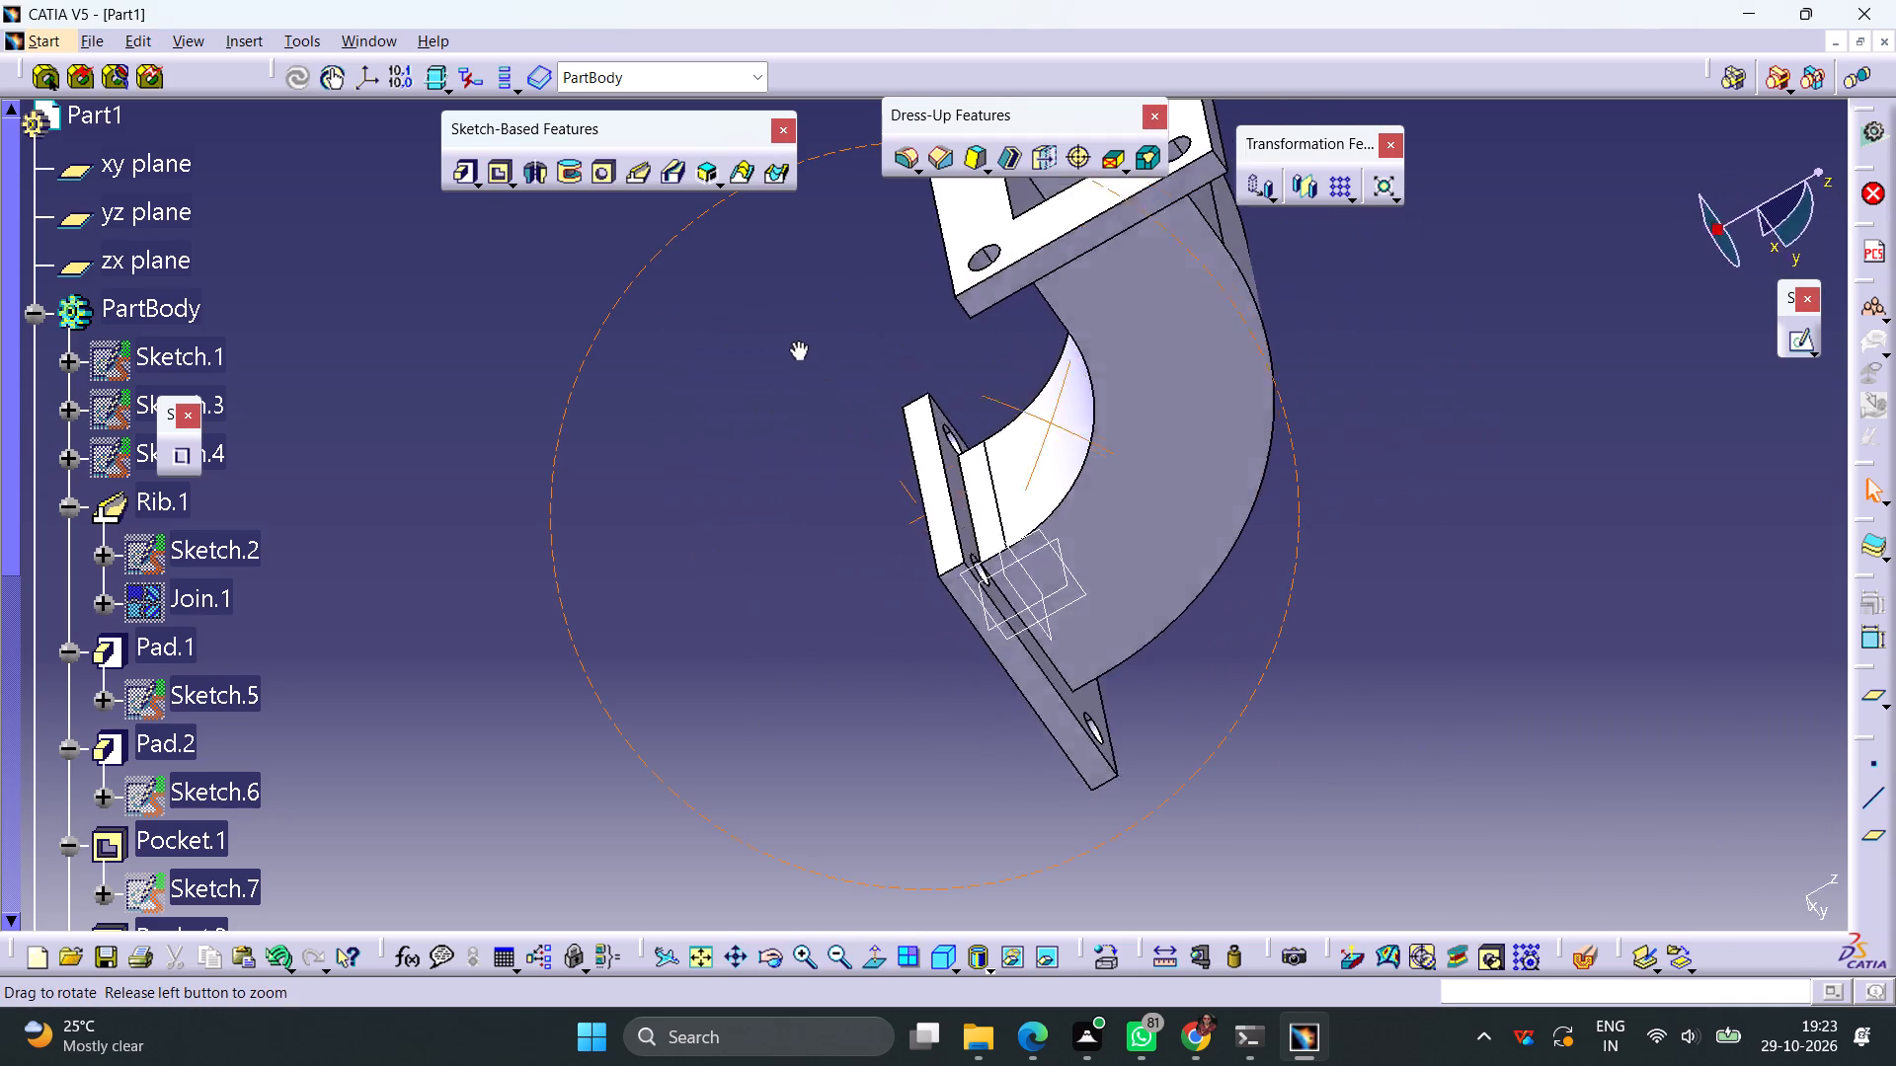
middle_drag(796, 341, 620, 183)
right_drag(796, 341, 620, 183)
middle_drag(1410, 571, 1289, 543)
right_drag(1410, 571, 1289, 543)
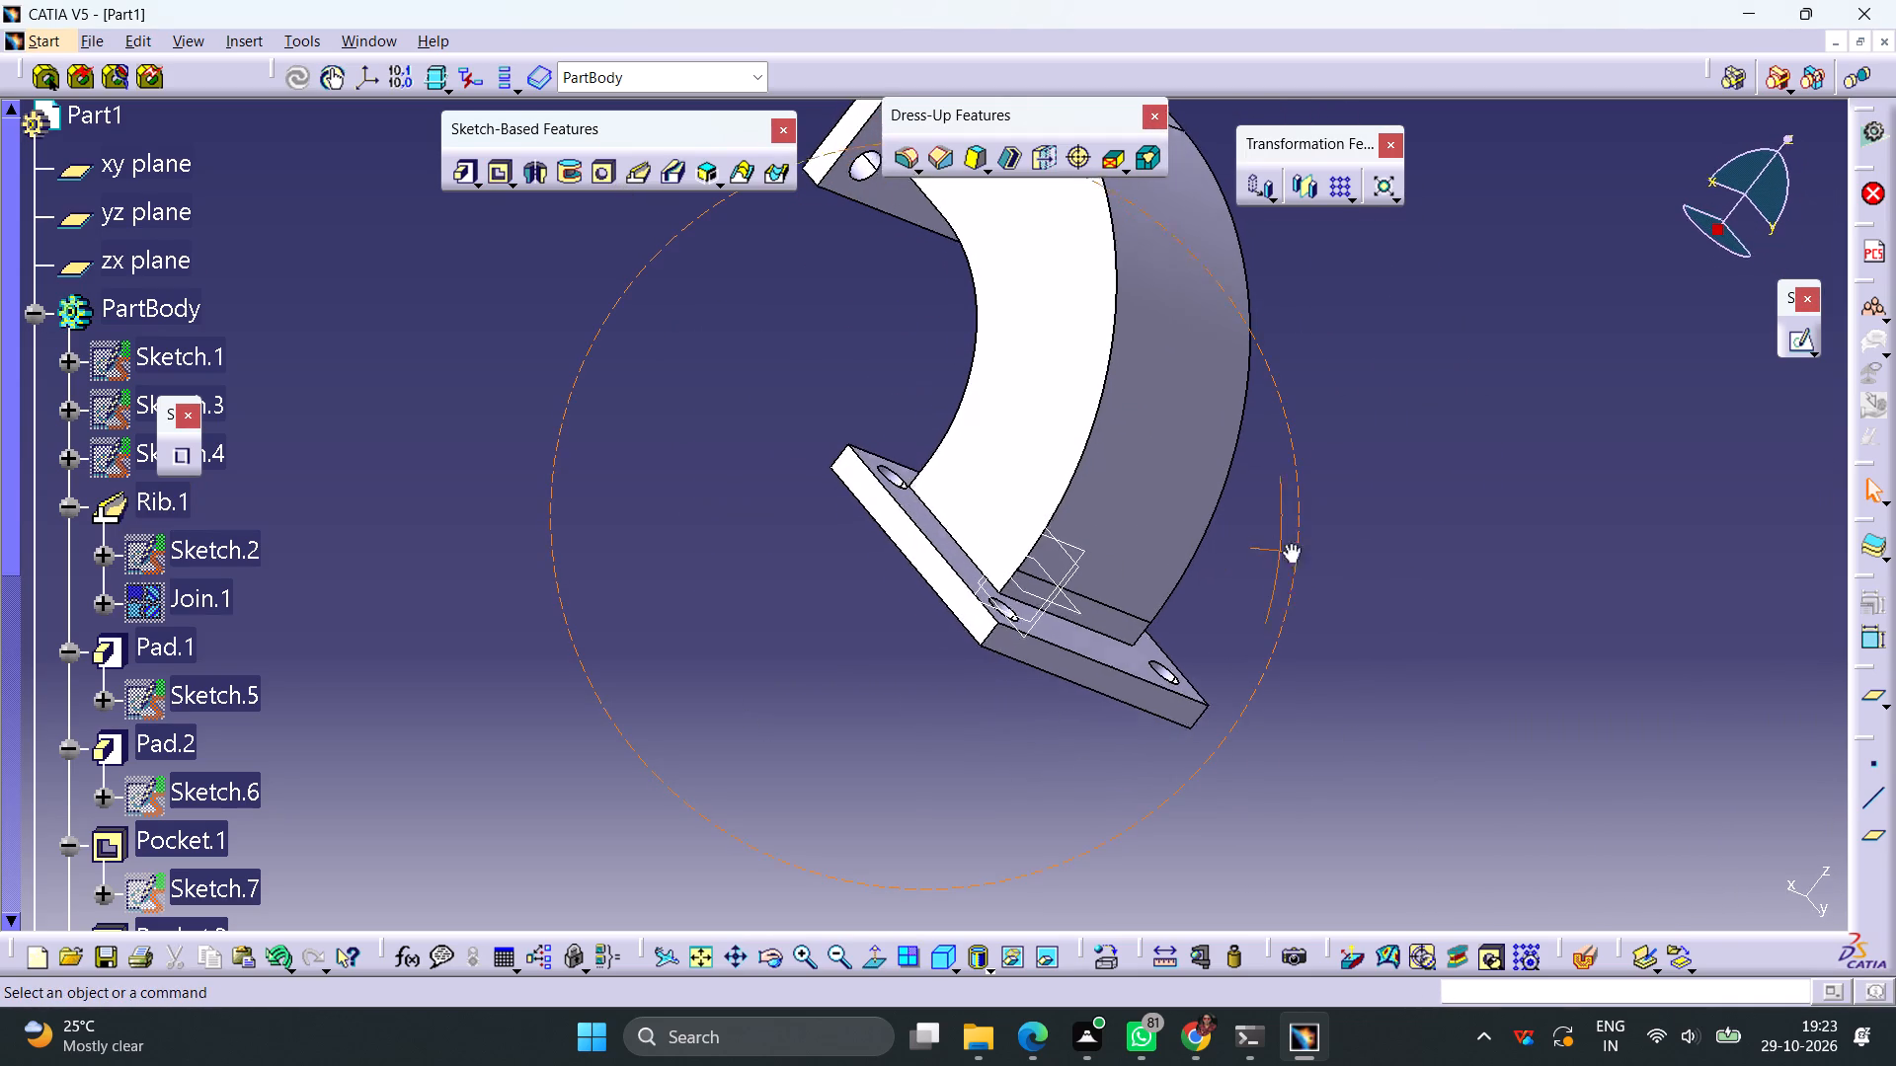
middle_drag(1289, 543, 793, 543)
right_drag(1289, 543, 793, 543)
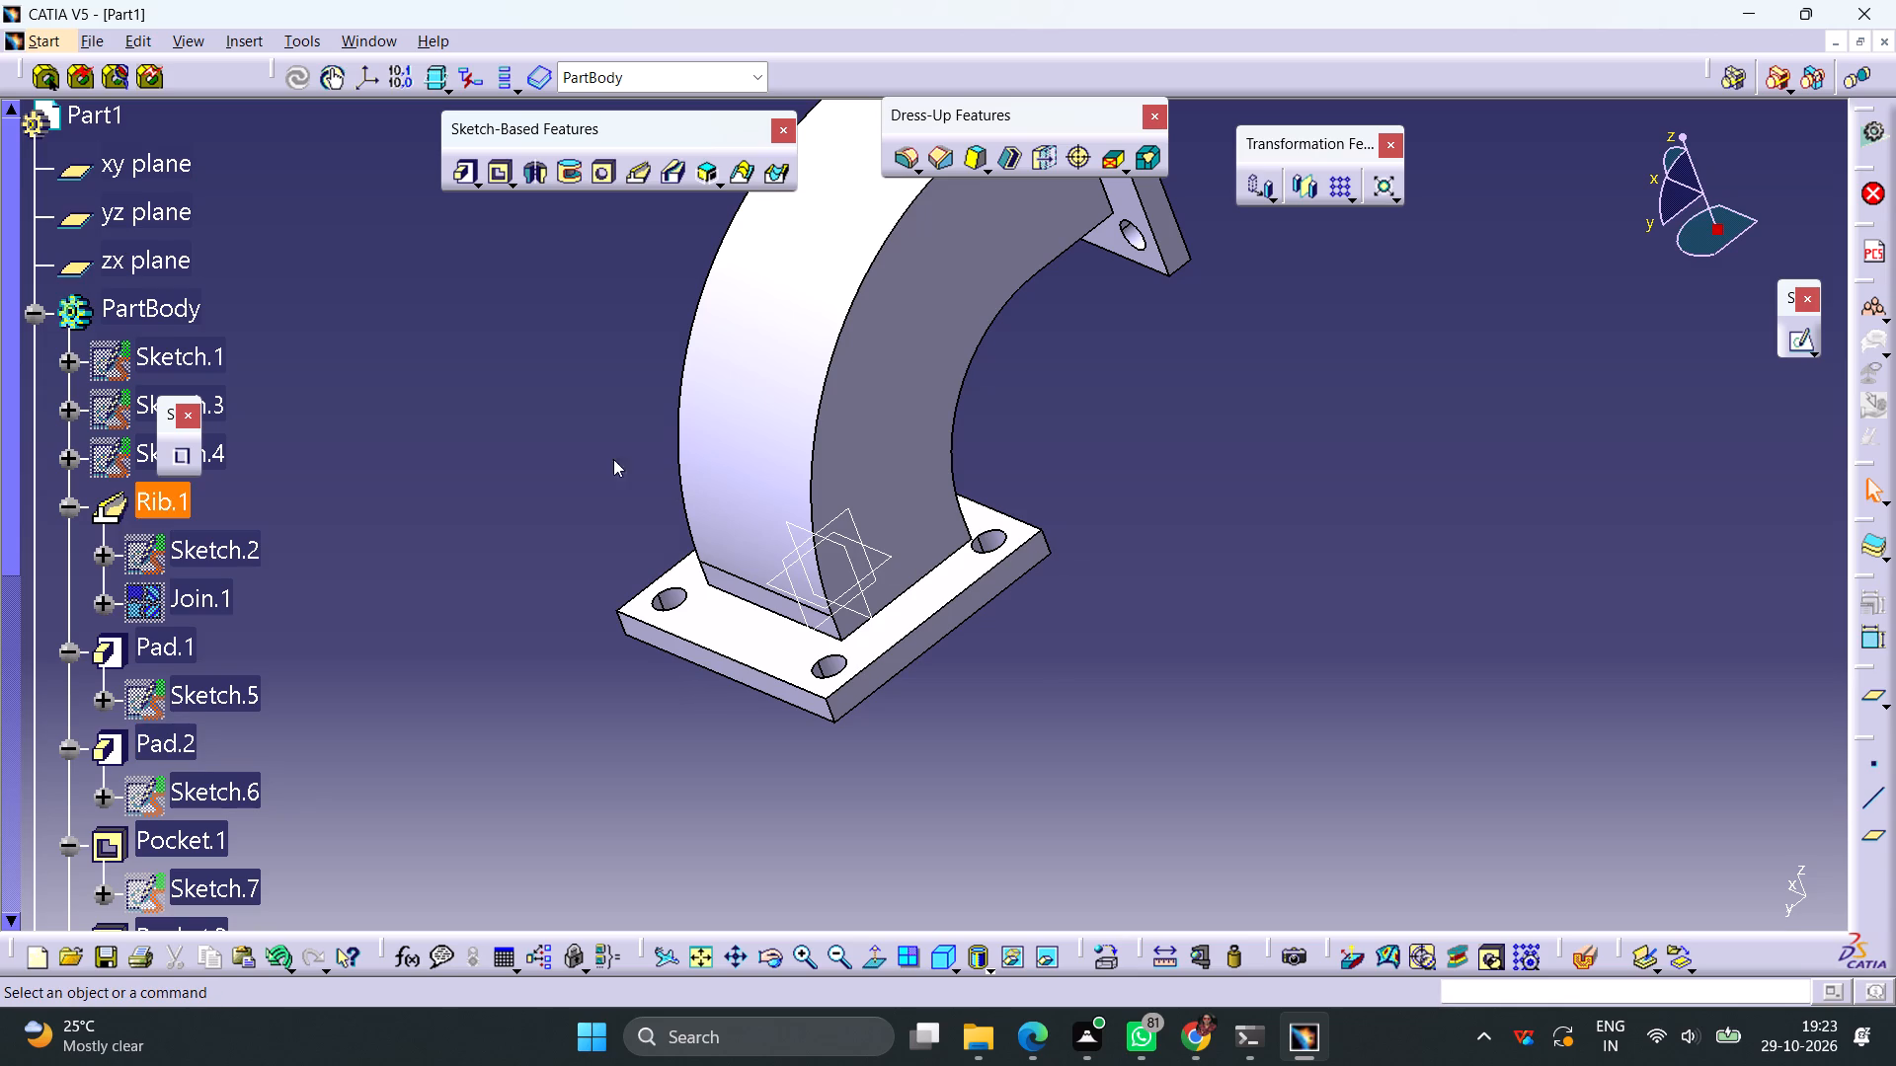
Save the part as Part1 in CATPart format in the internship folder.
click(93, 36)
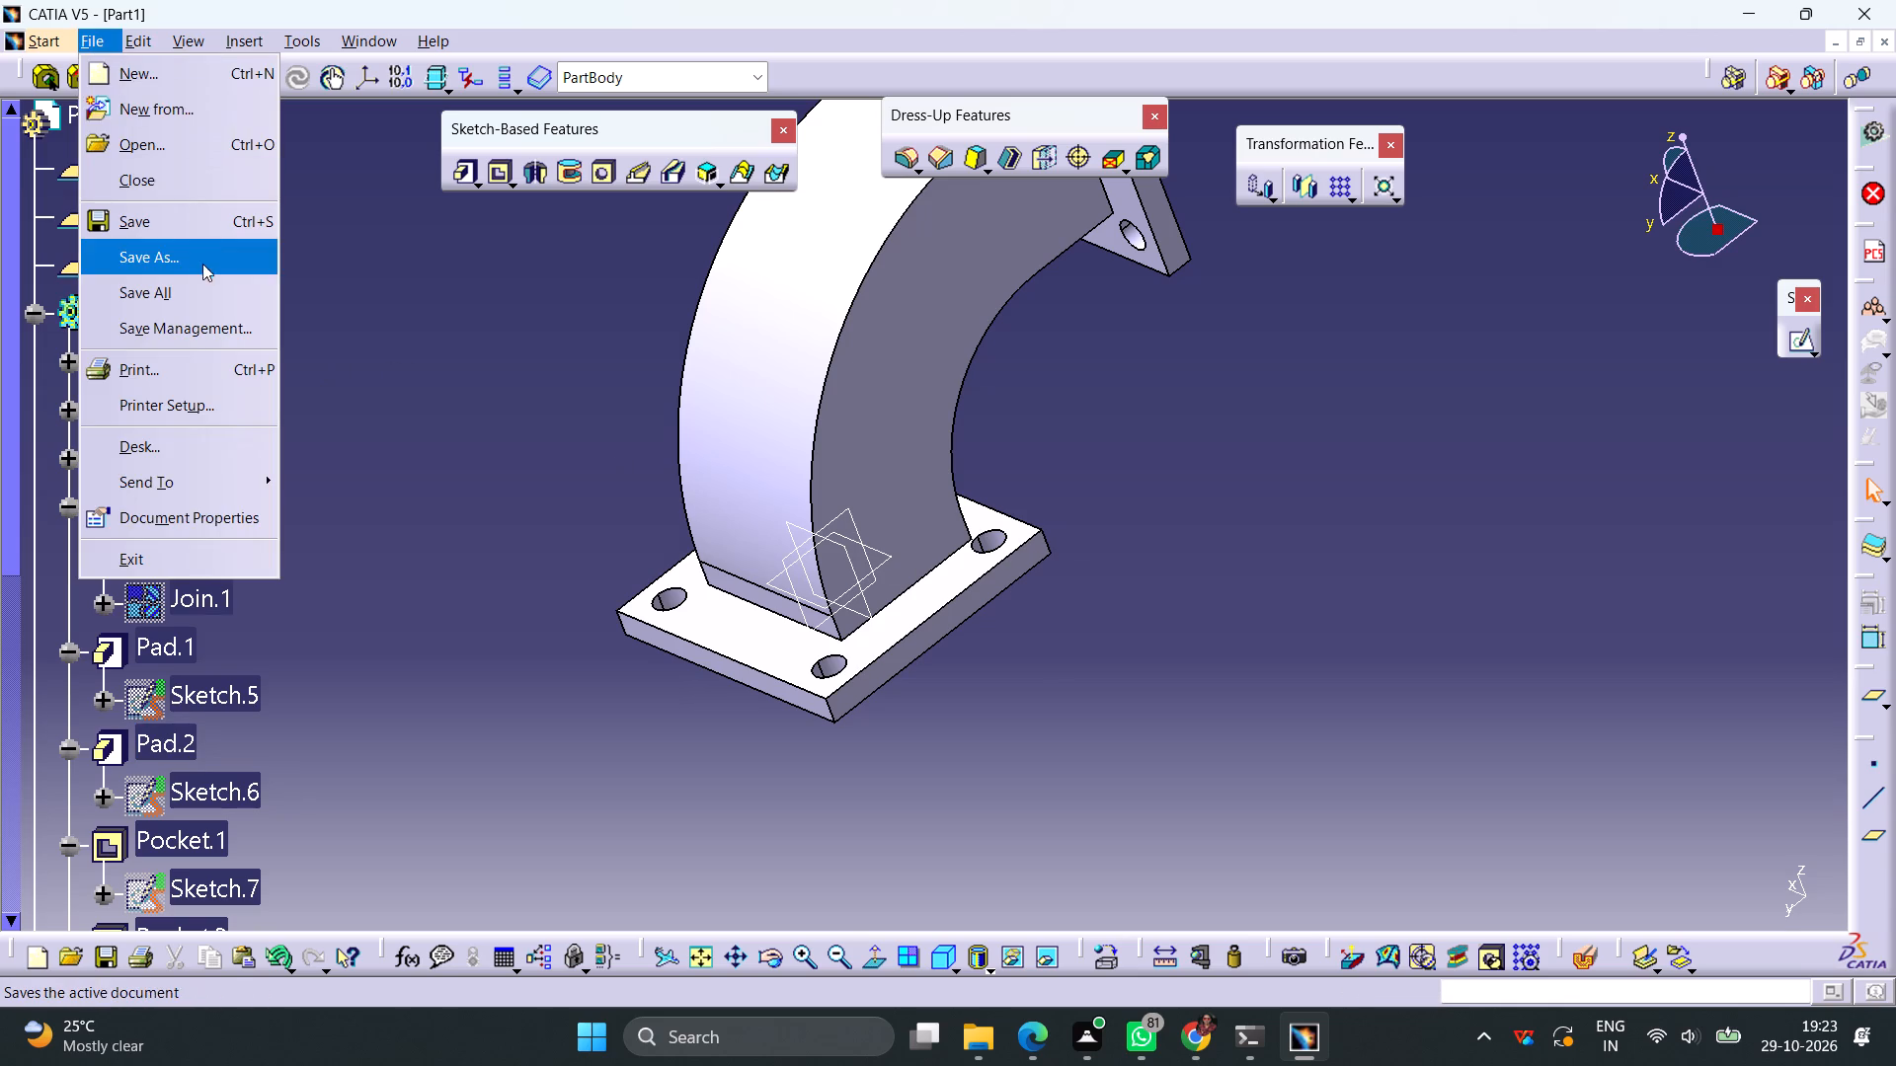
click(169, 227)
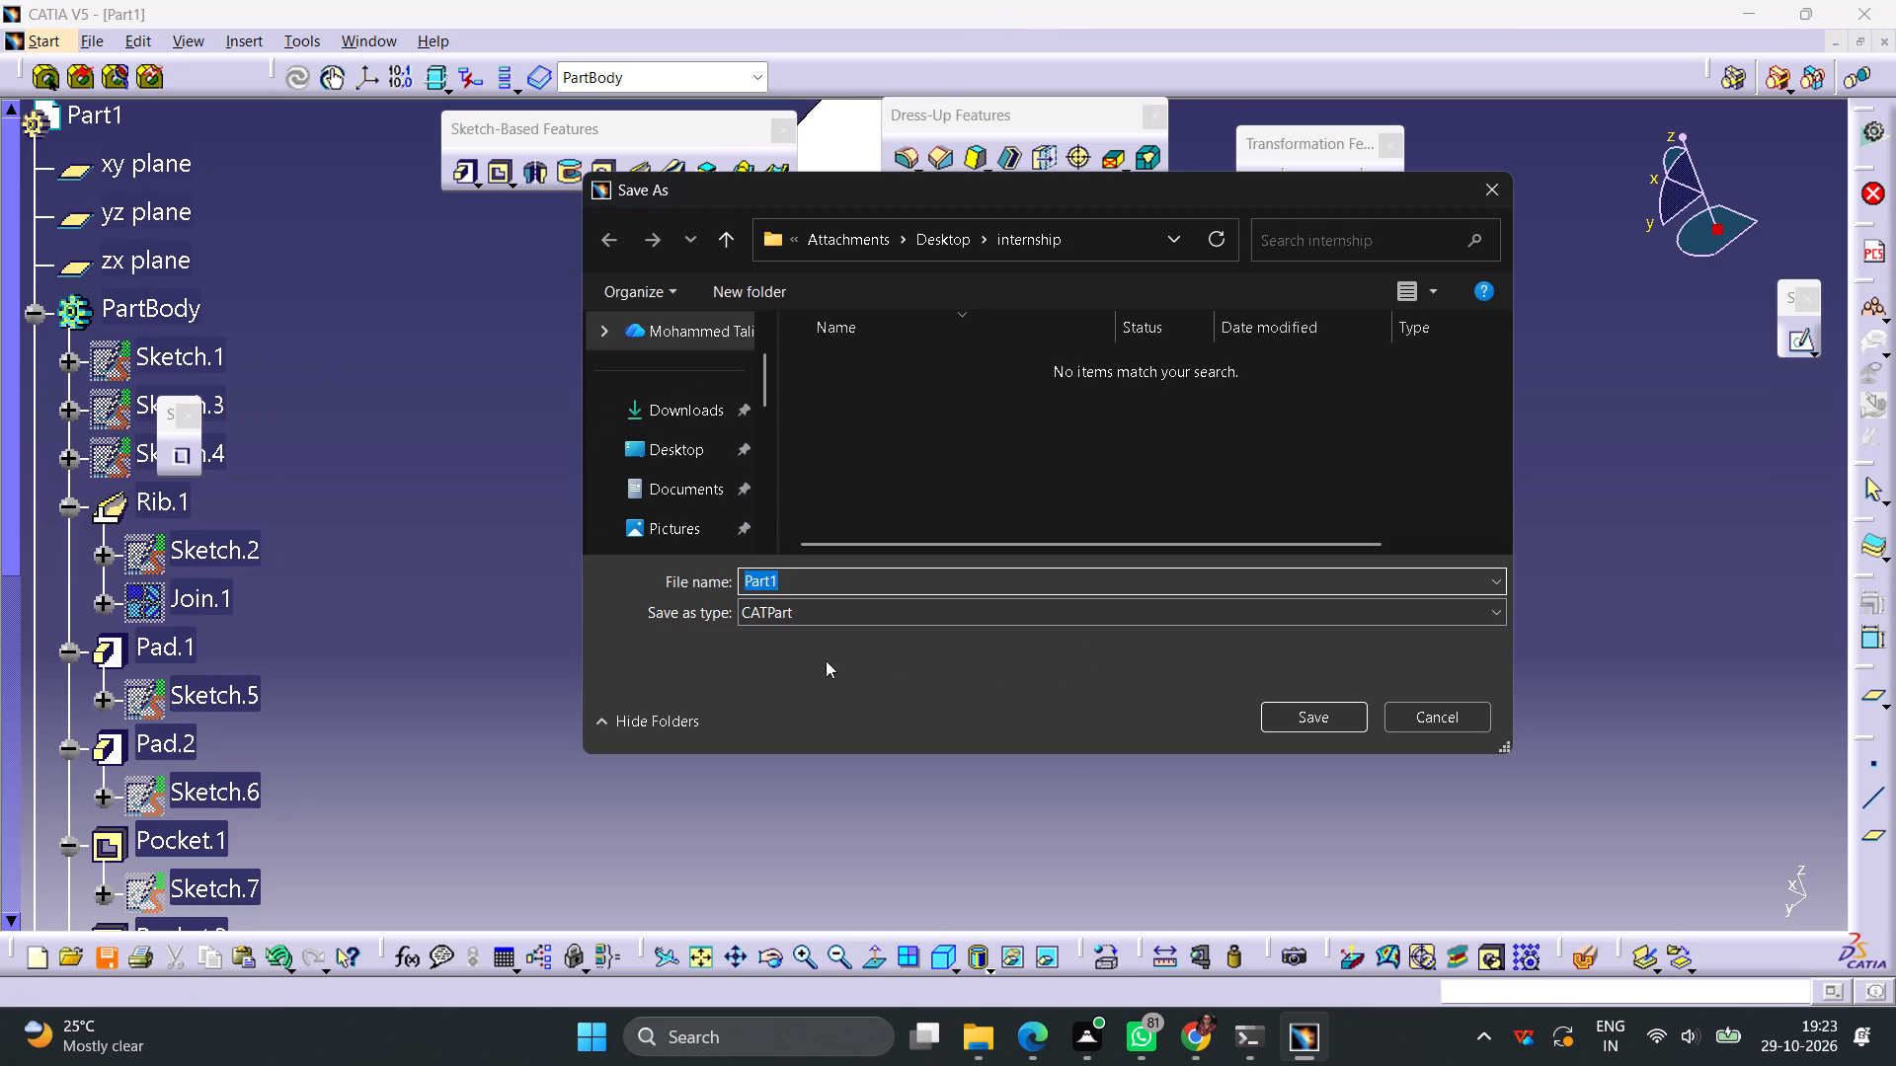
click(1296, 724)
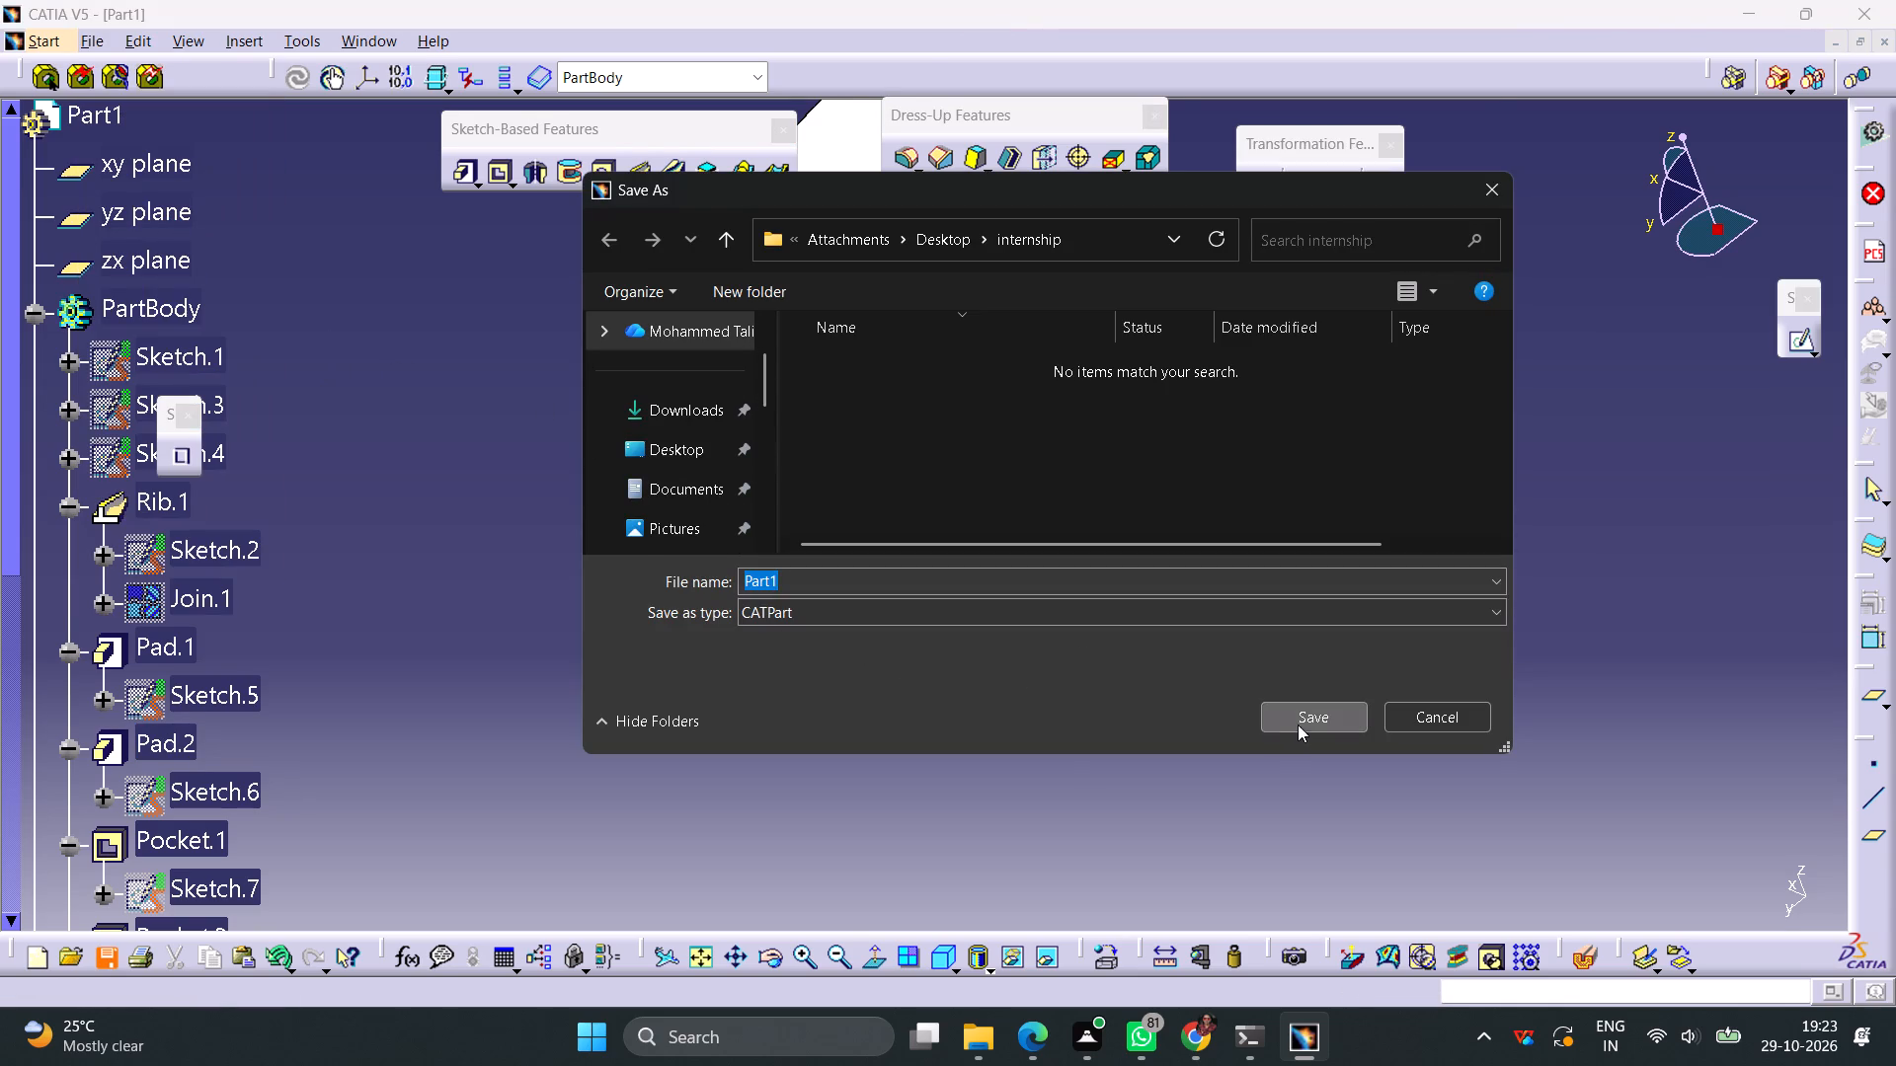
Save a copy of Part1 in a different file type in the internship folder.
click(101, 44)
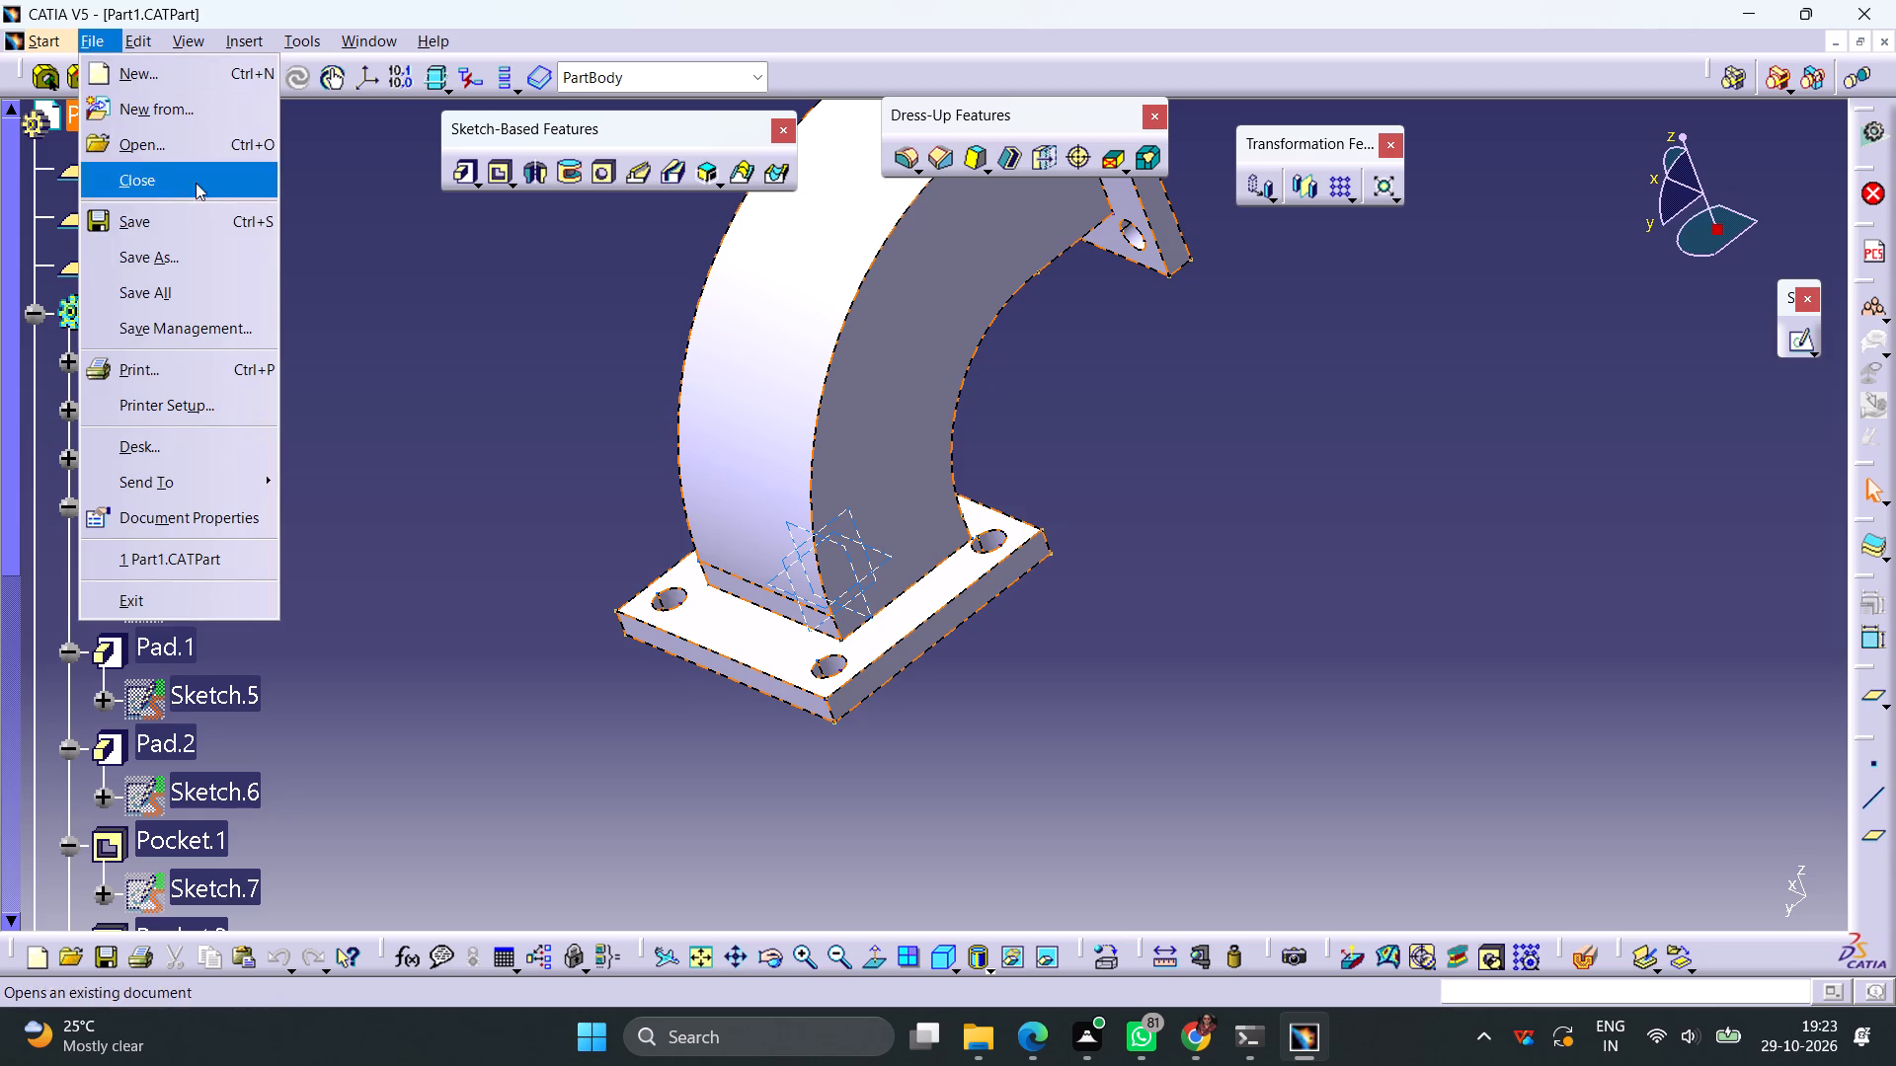
click(201, 252)
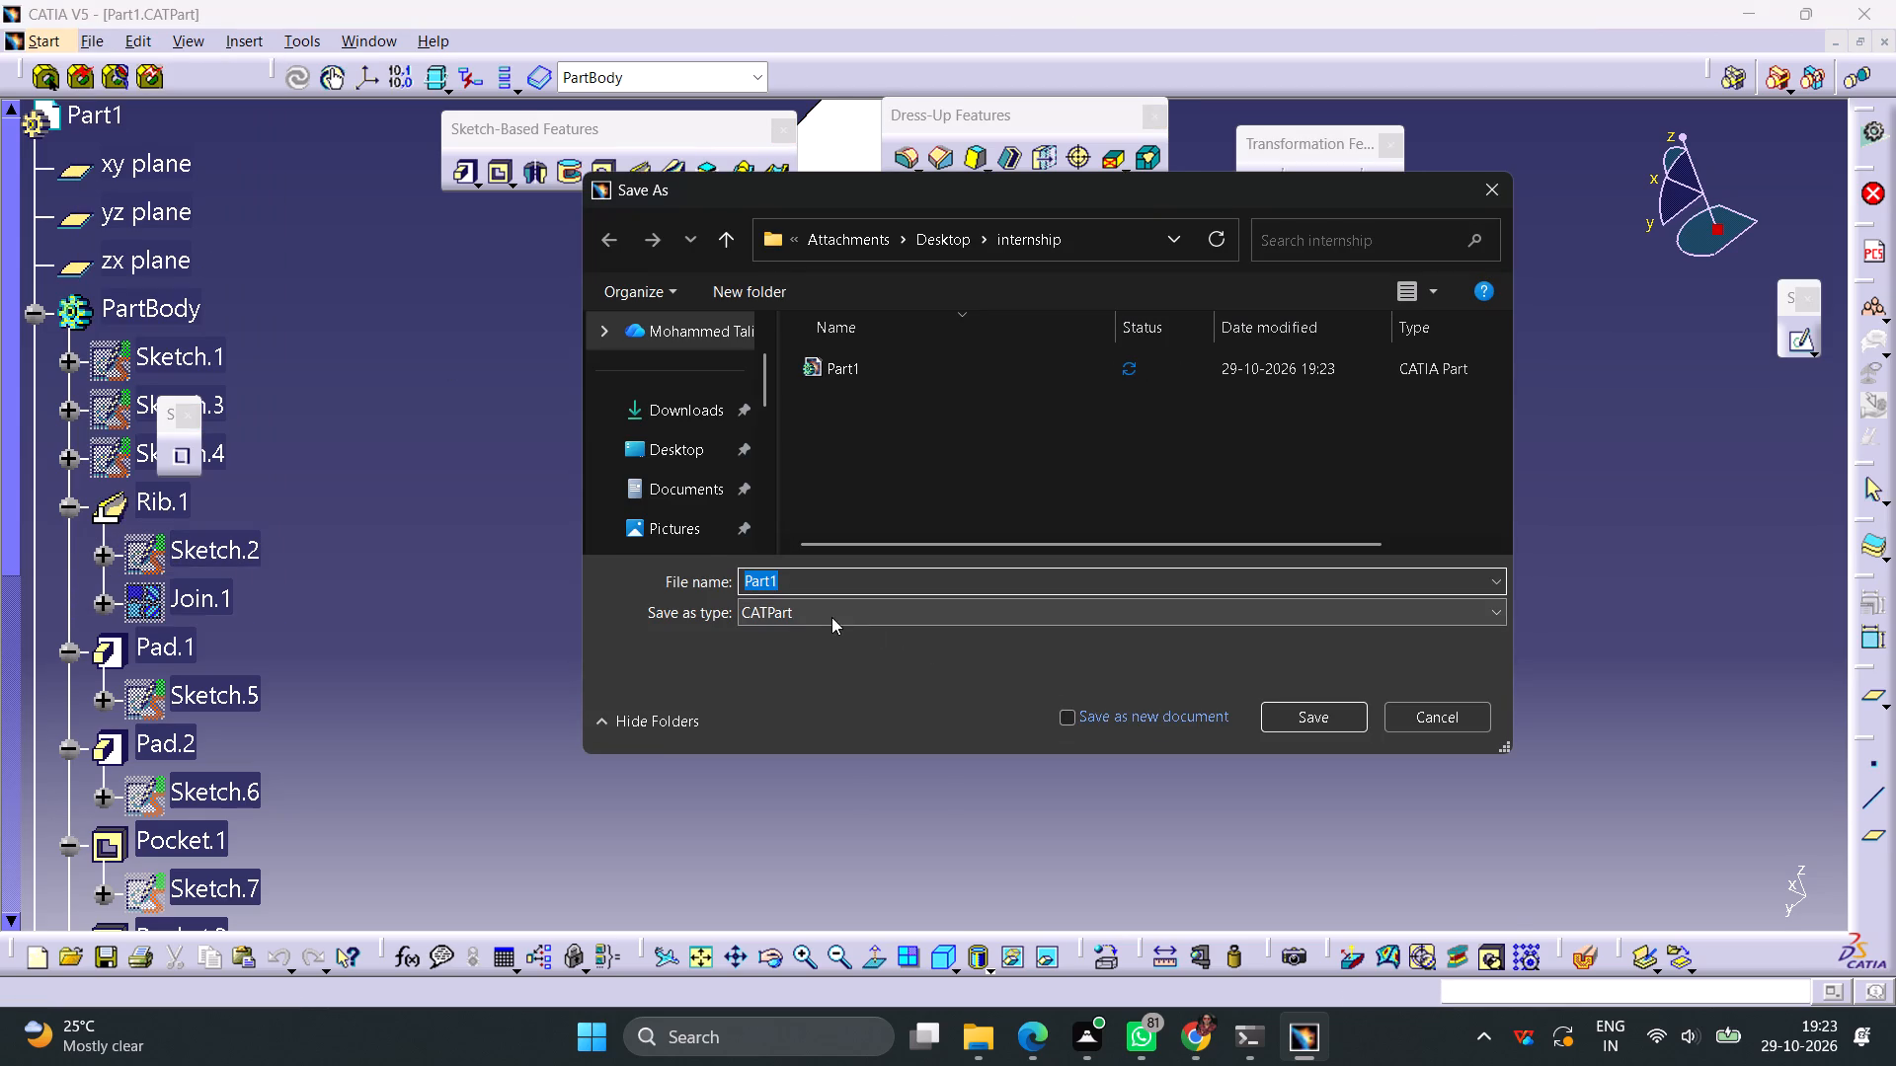
click(829, 617)
click(768, 680)
click(1293, 729)
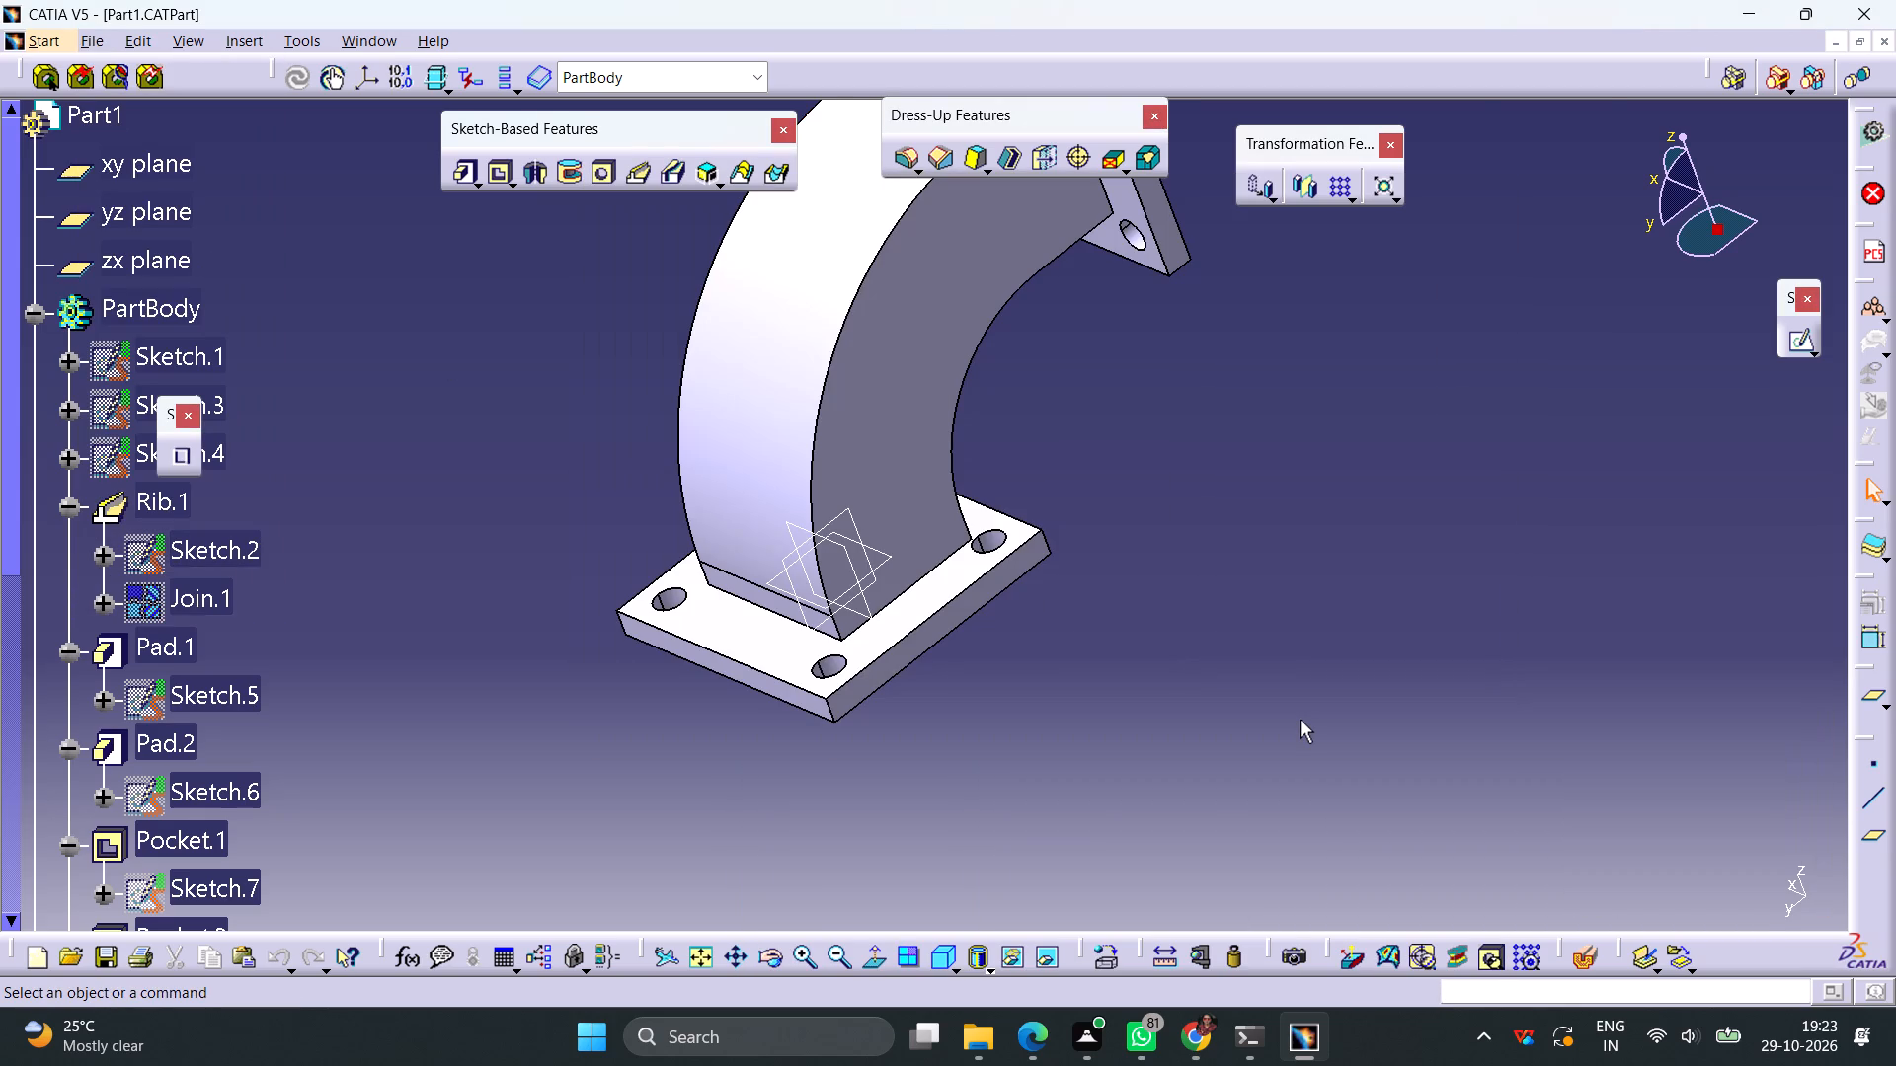
Create a new drawing with the ISO standard and an A2 ISO landscape sheet.
key(ctrl+n)
key(d)
key(Return)
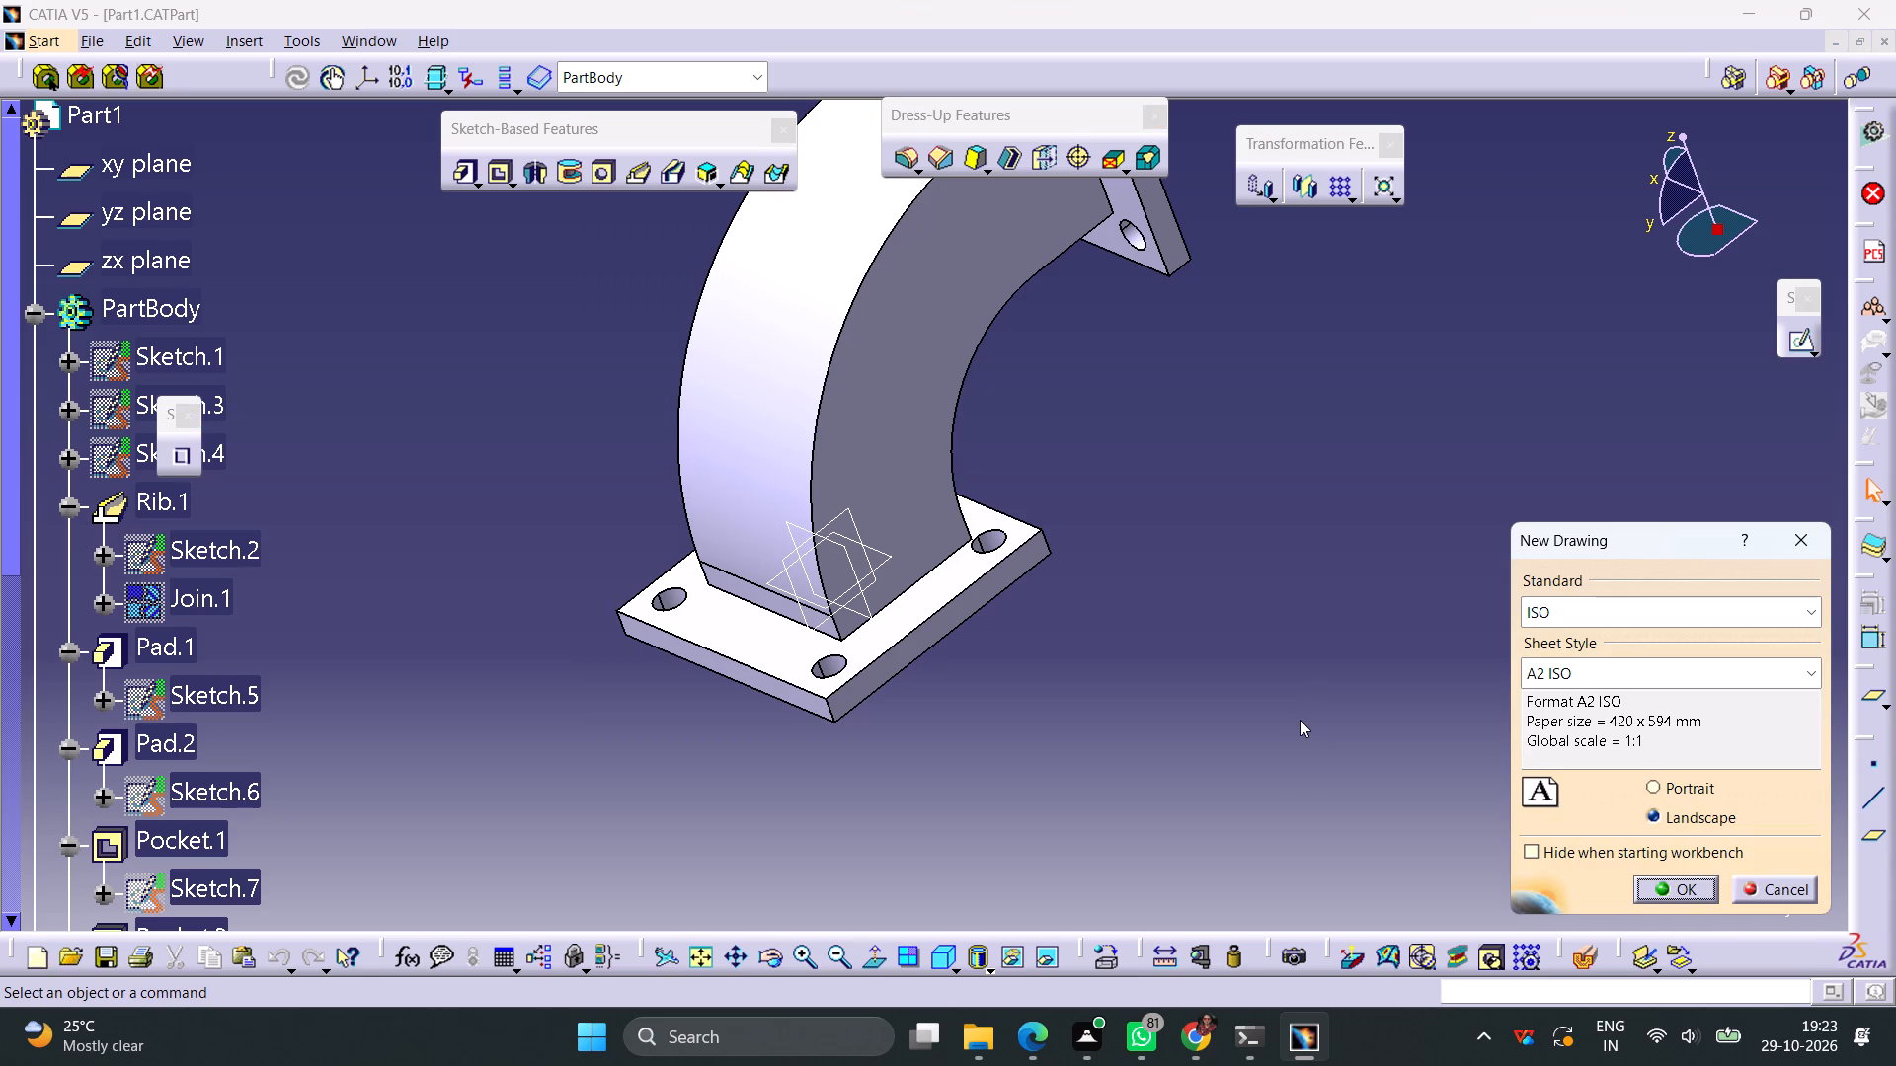
key(Return)
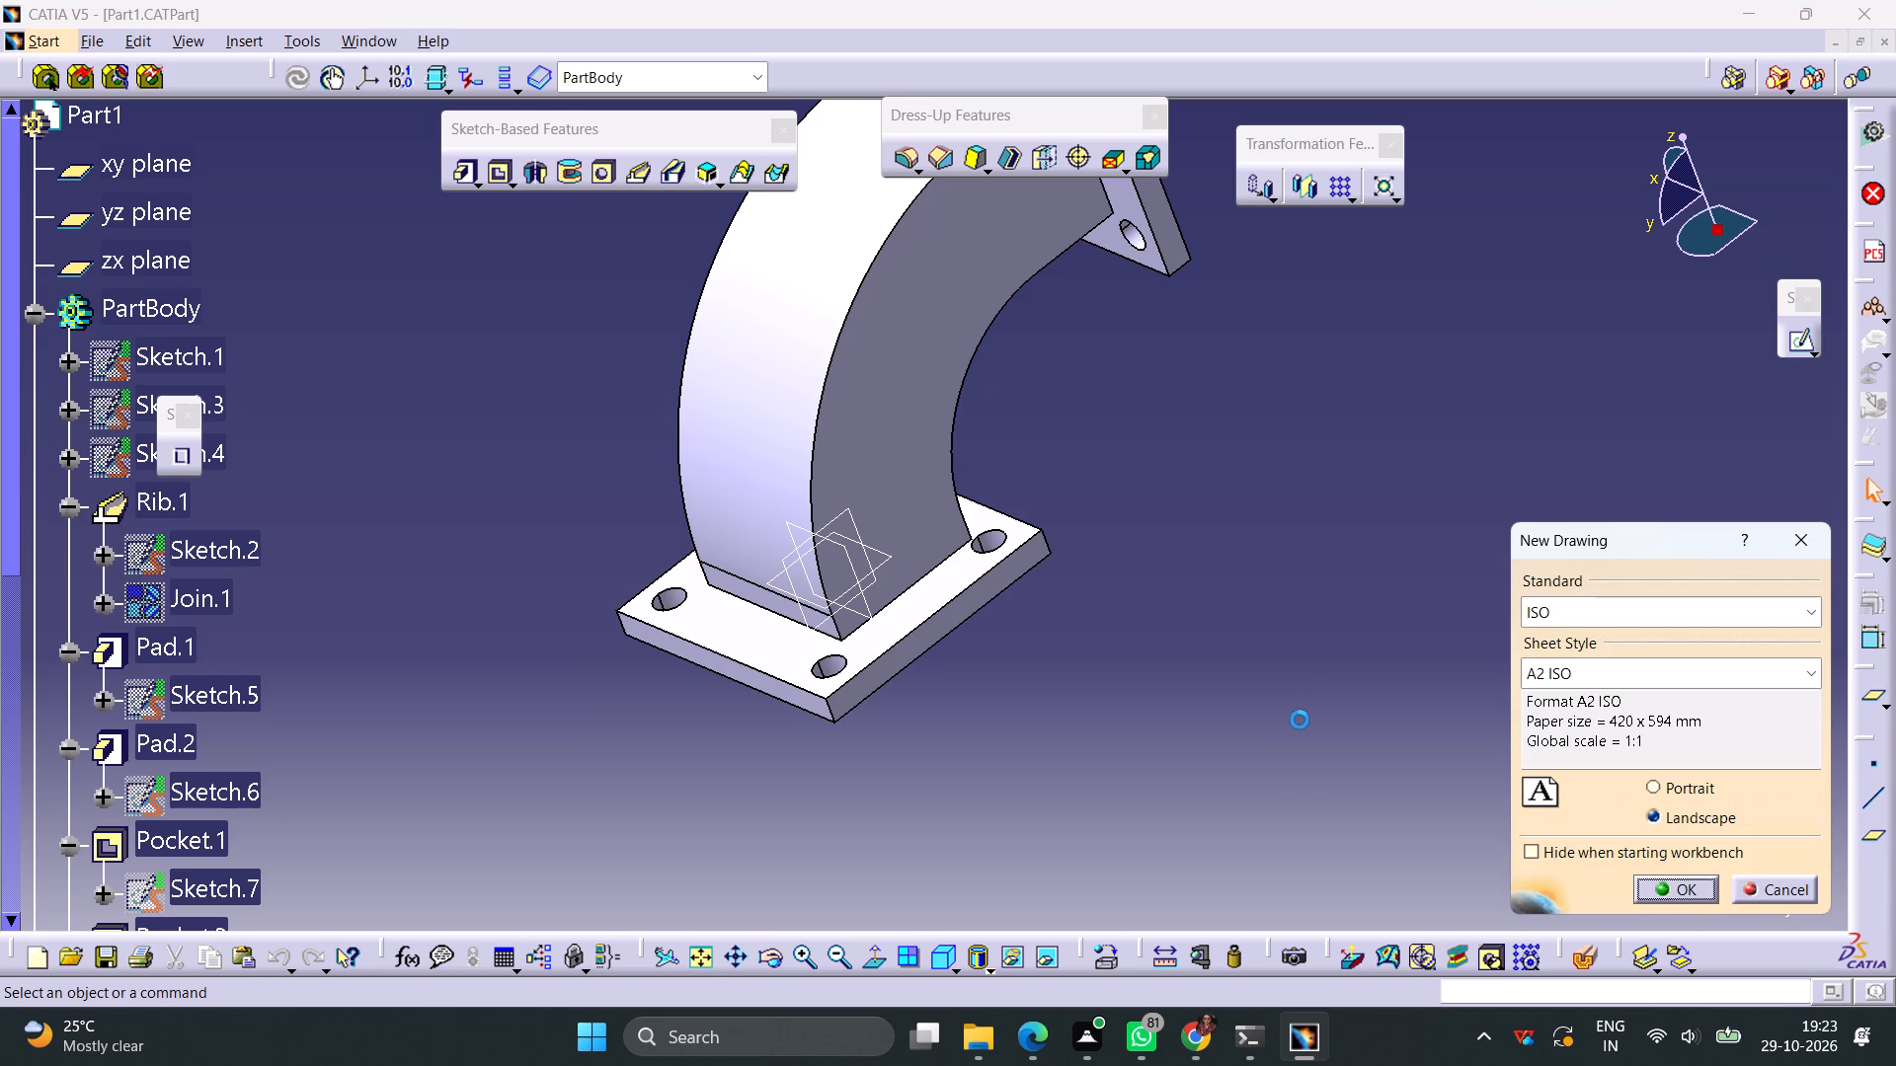
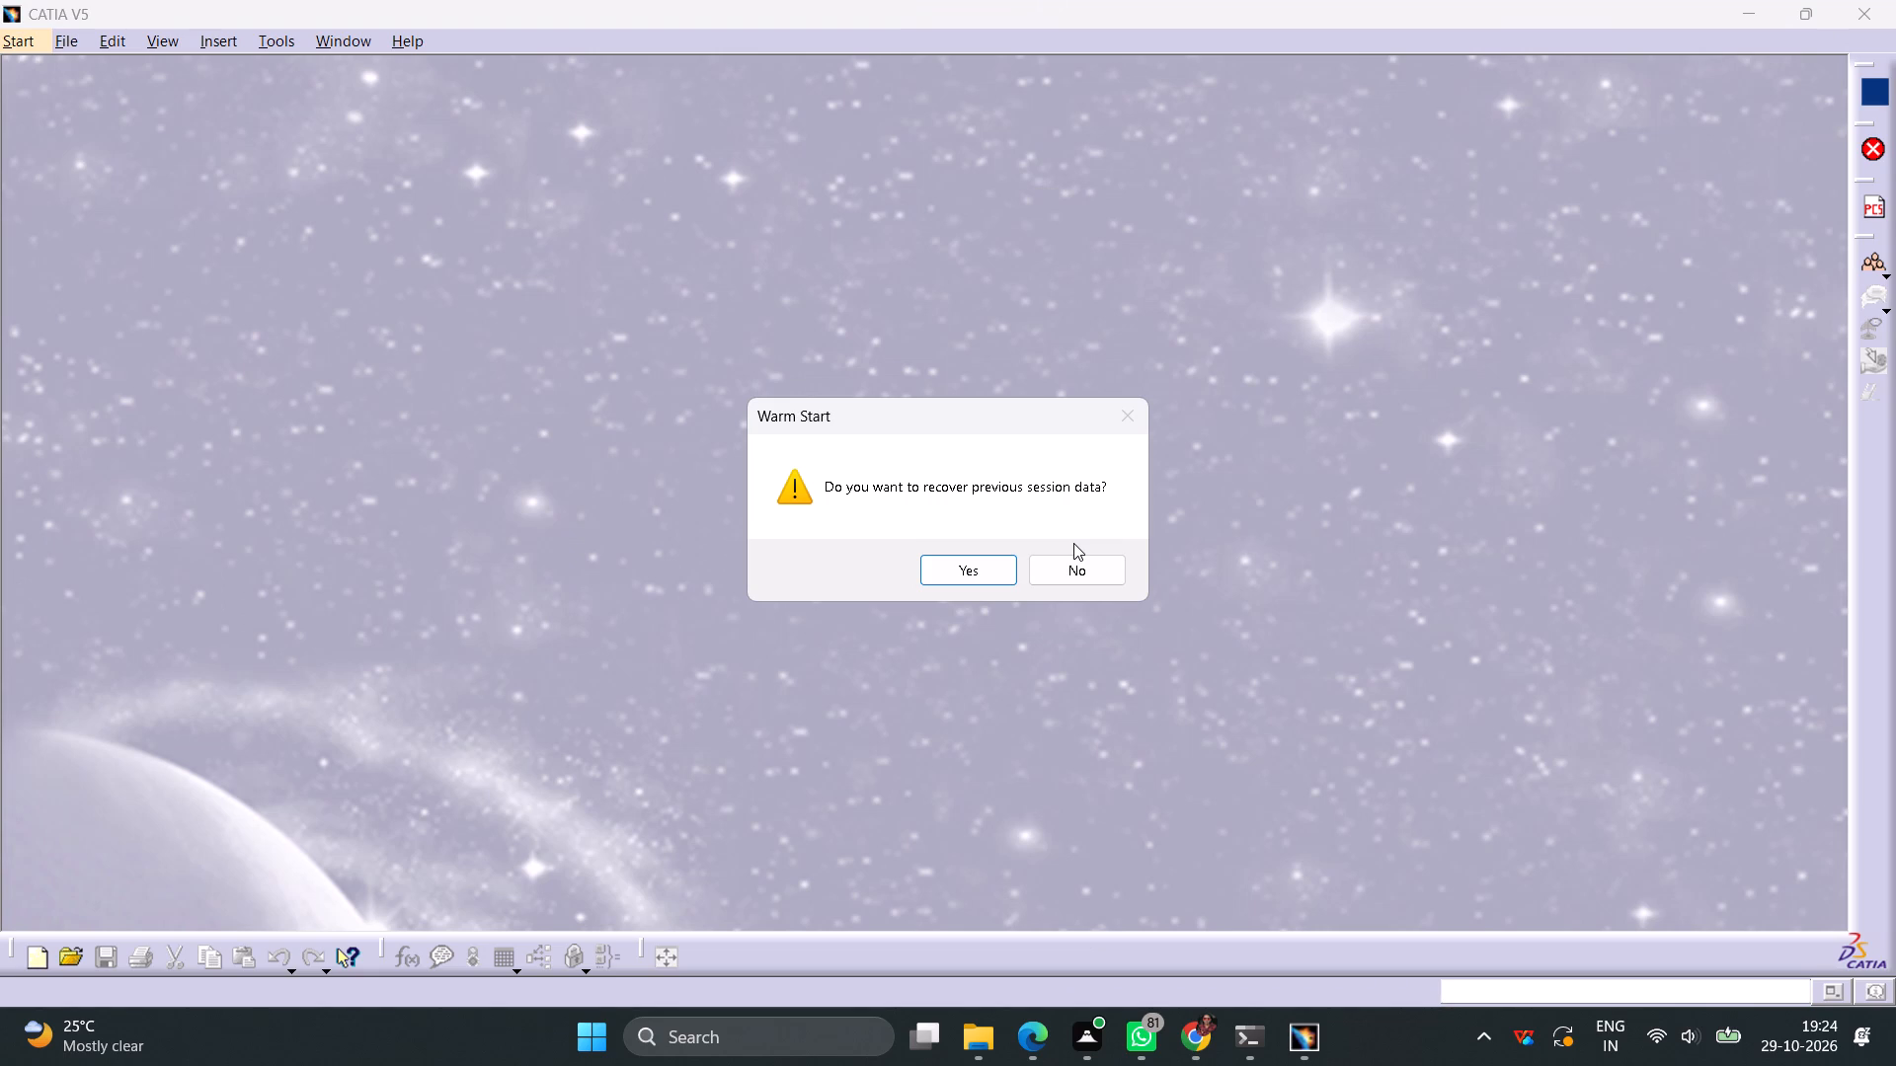
Recover the previous session's data.
click(974, 579)
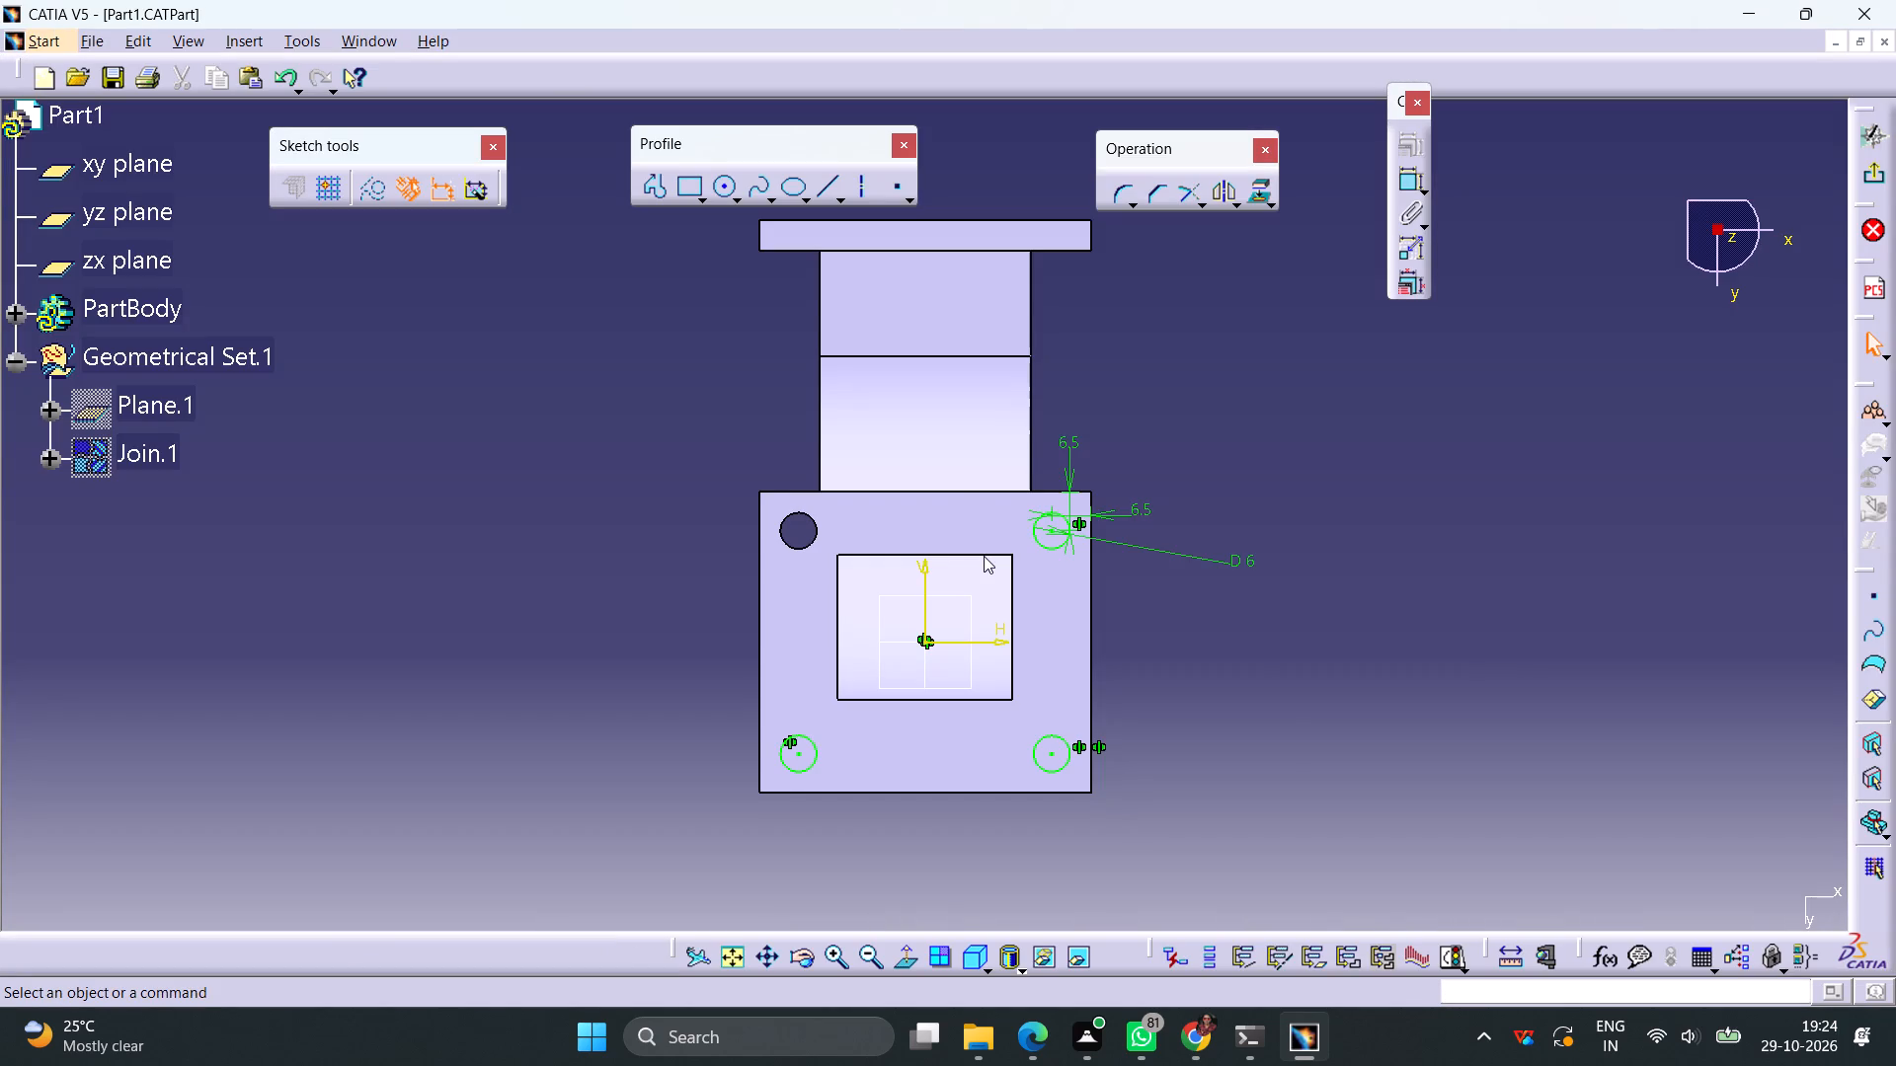
Exit the hole sketch and cut its three circles as a pocket through the corners of the lower front flange.
click(1868, 175)
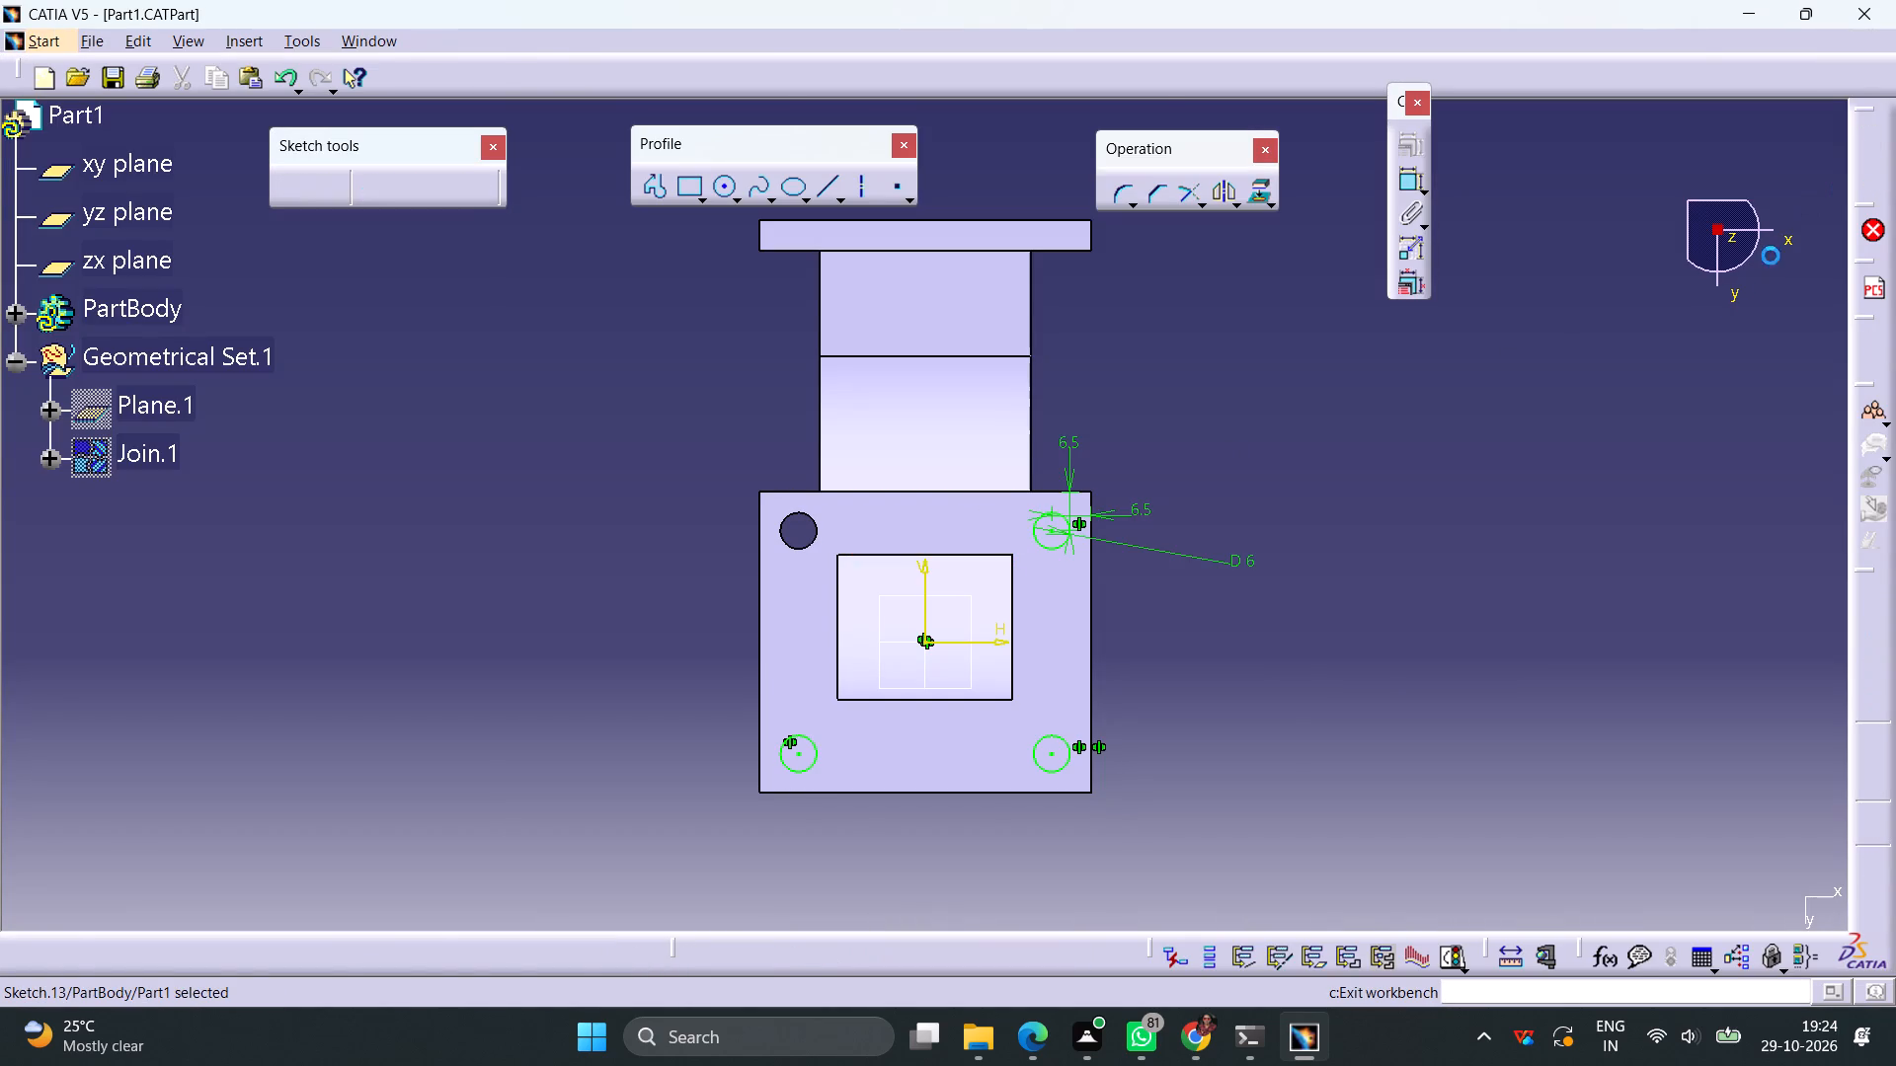
middle_drag(1230, 480, 948, 545)
right_drag(1230, 480, 948, 545)
click(498, 174)
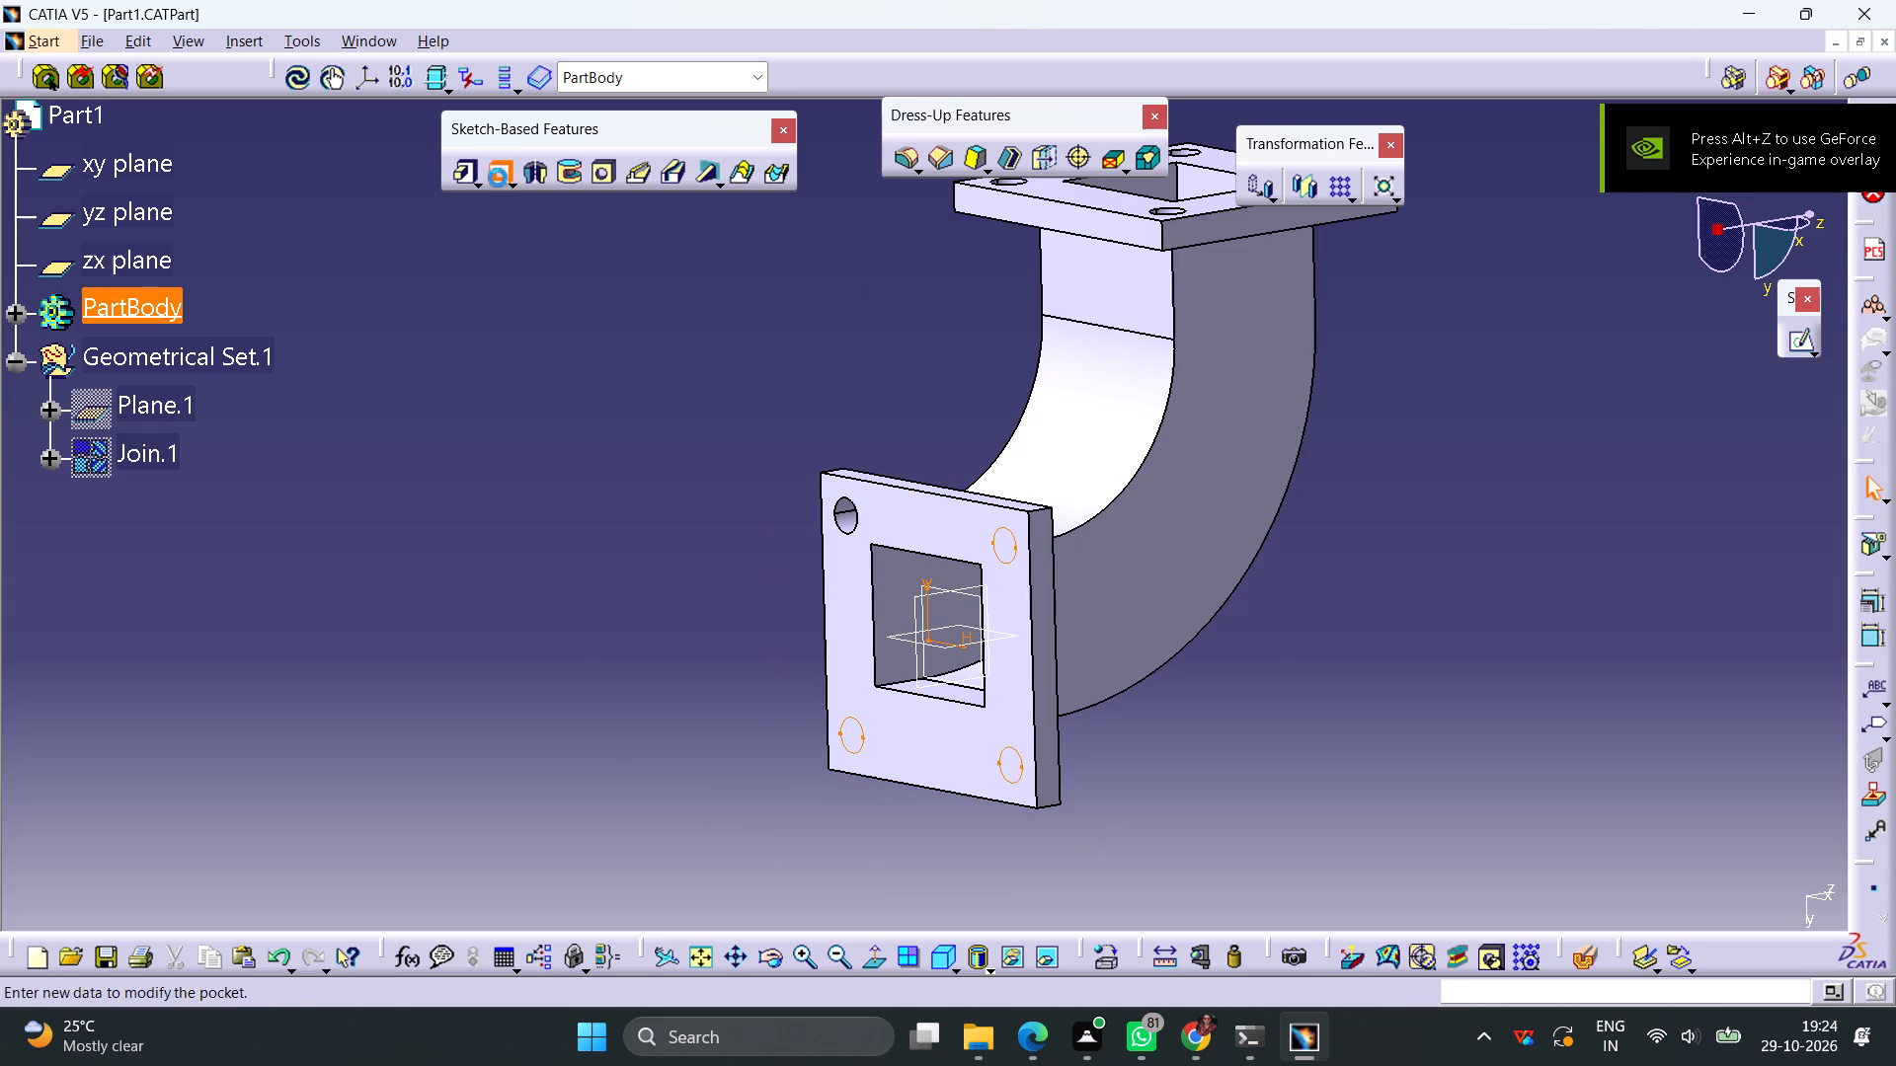
click(1565, 888)
click(1341, 715)
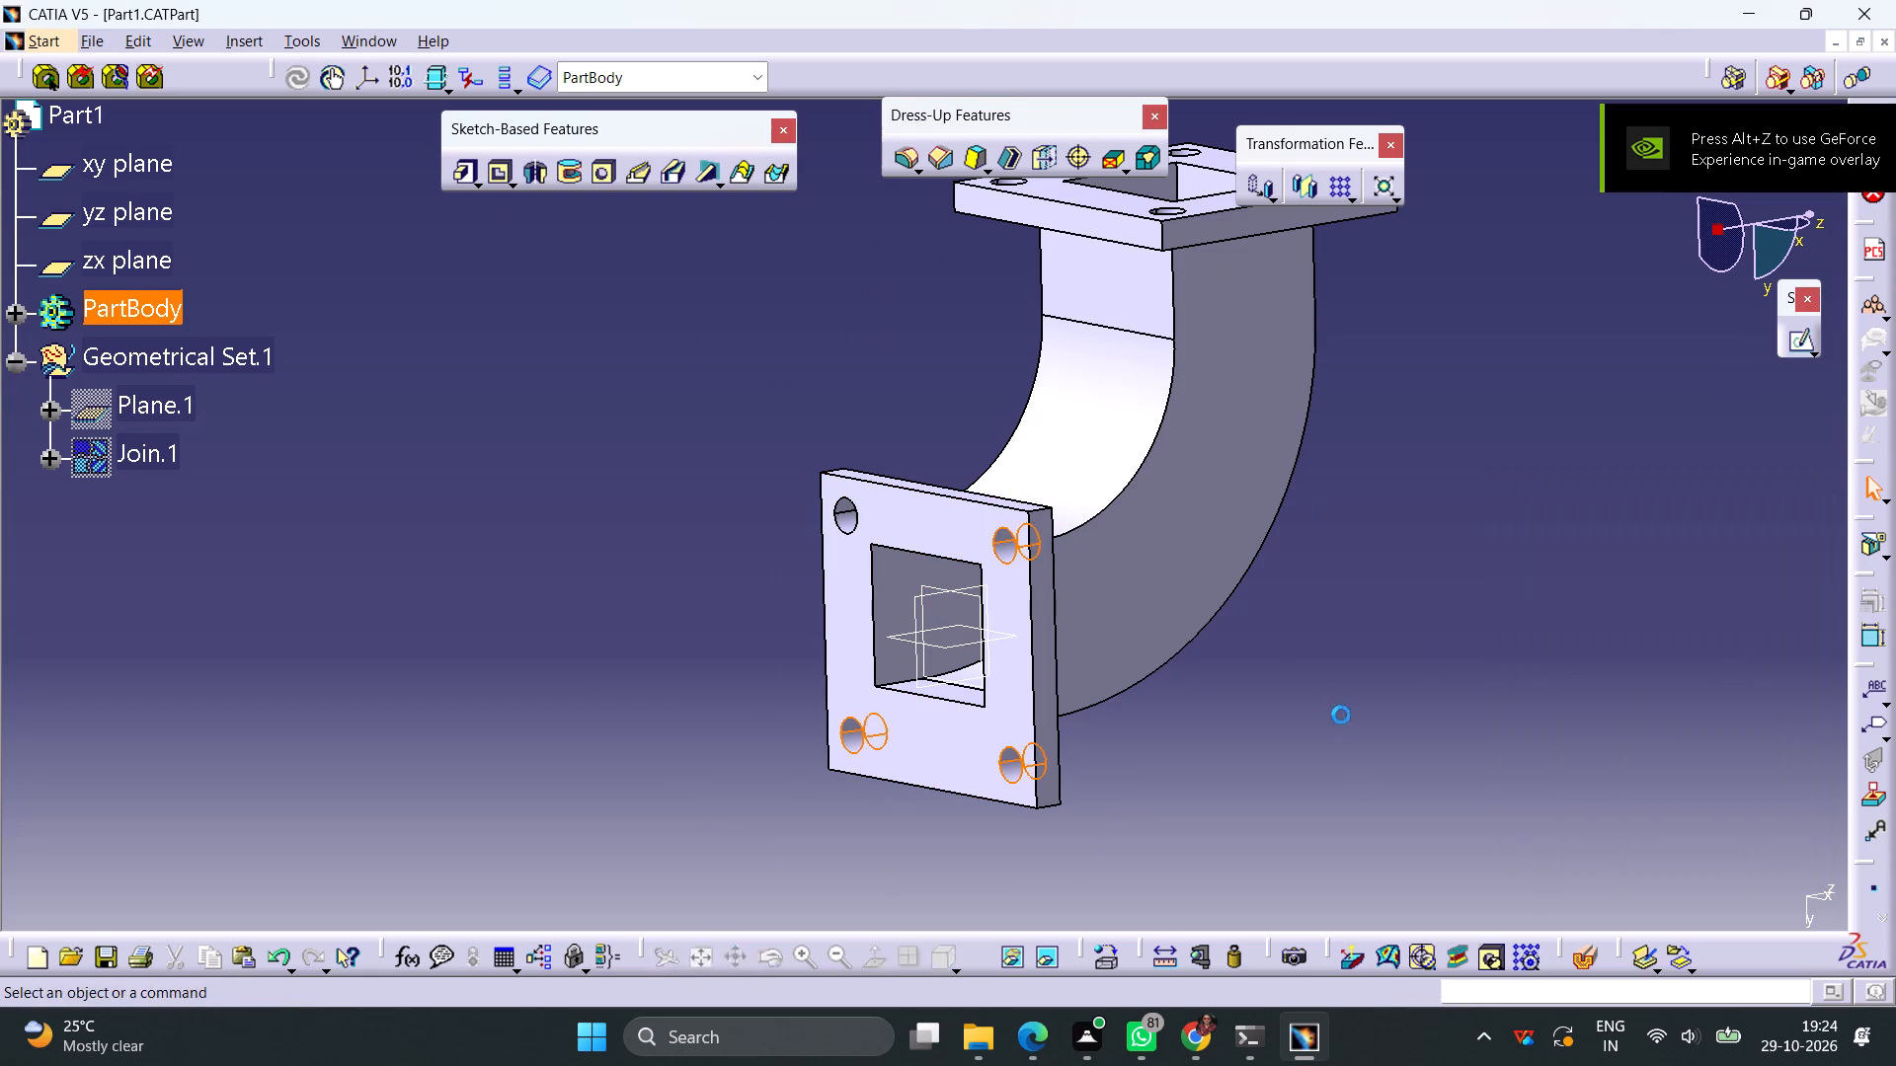
Save a copy of Part1 in igs format in the internship folder, replacing the existing Part1.igs.
click(91, 42)
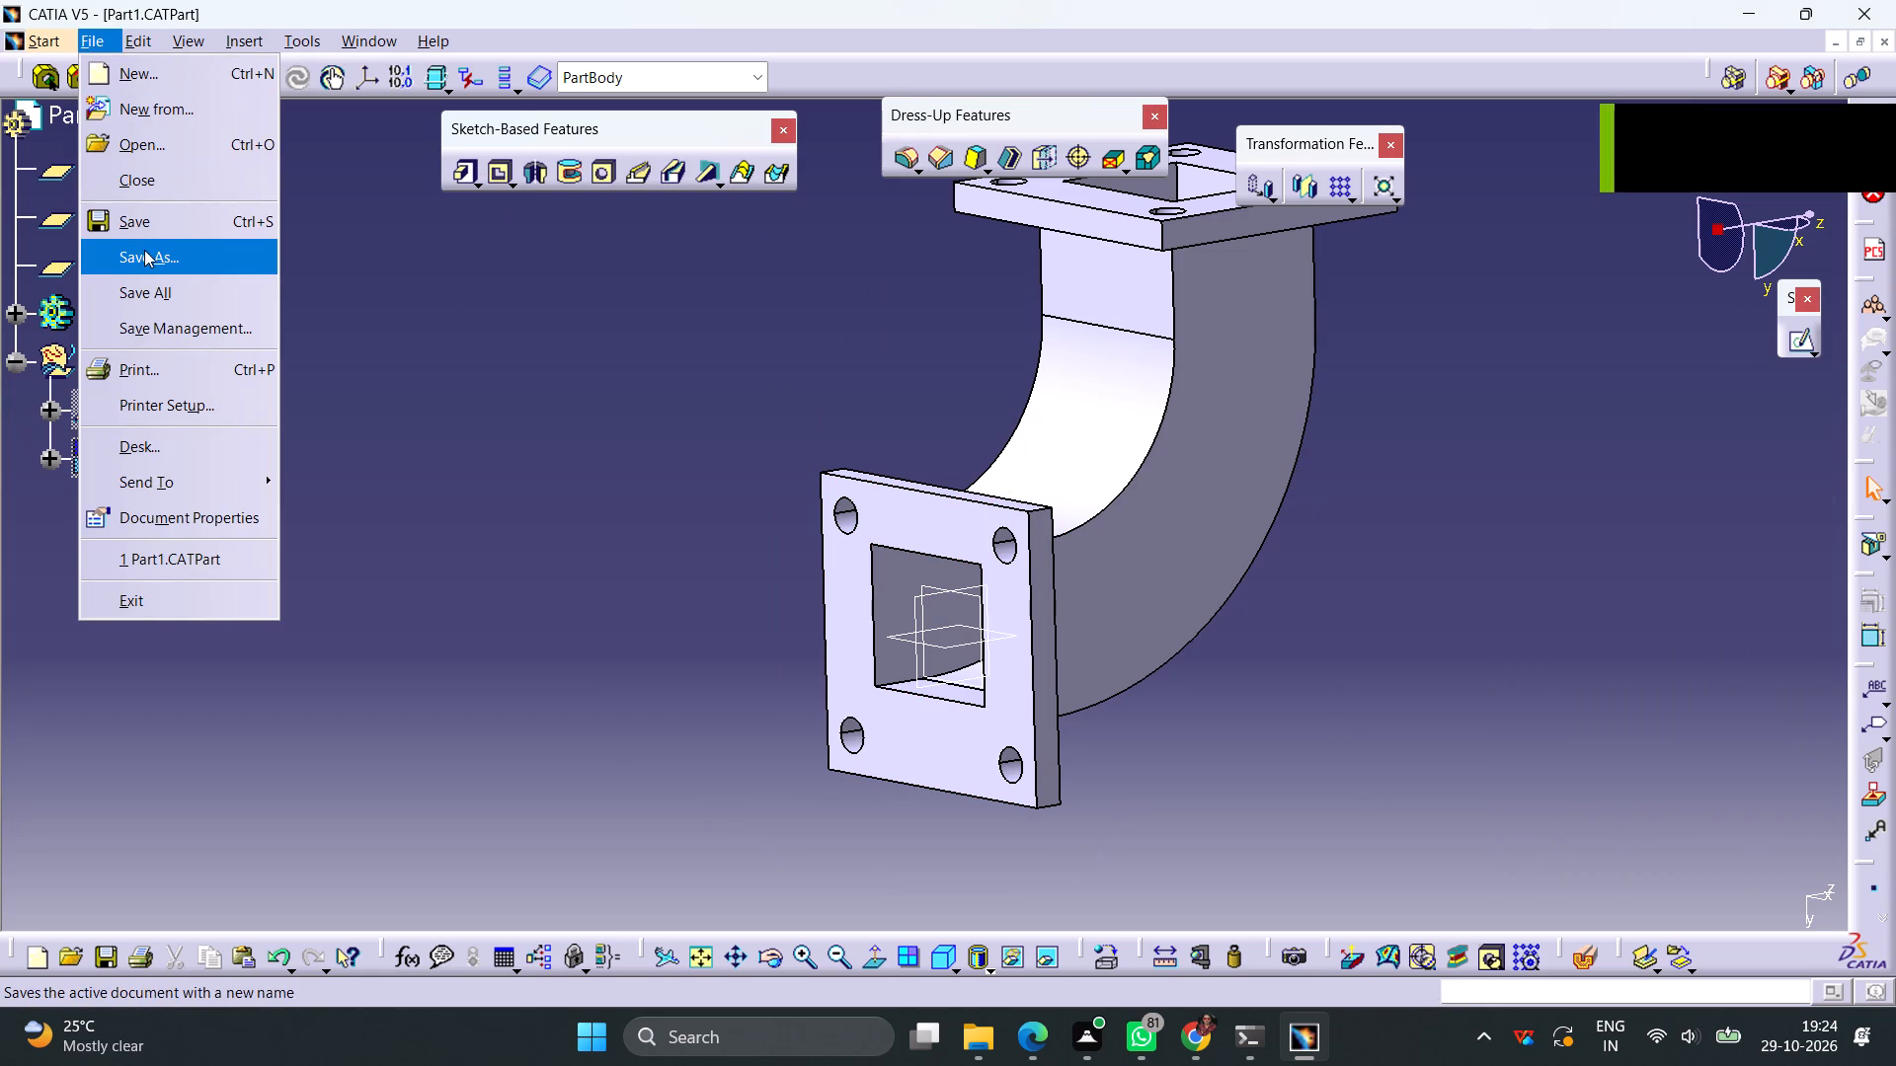
click(148, 238)
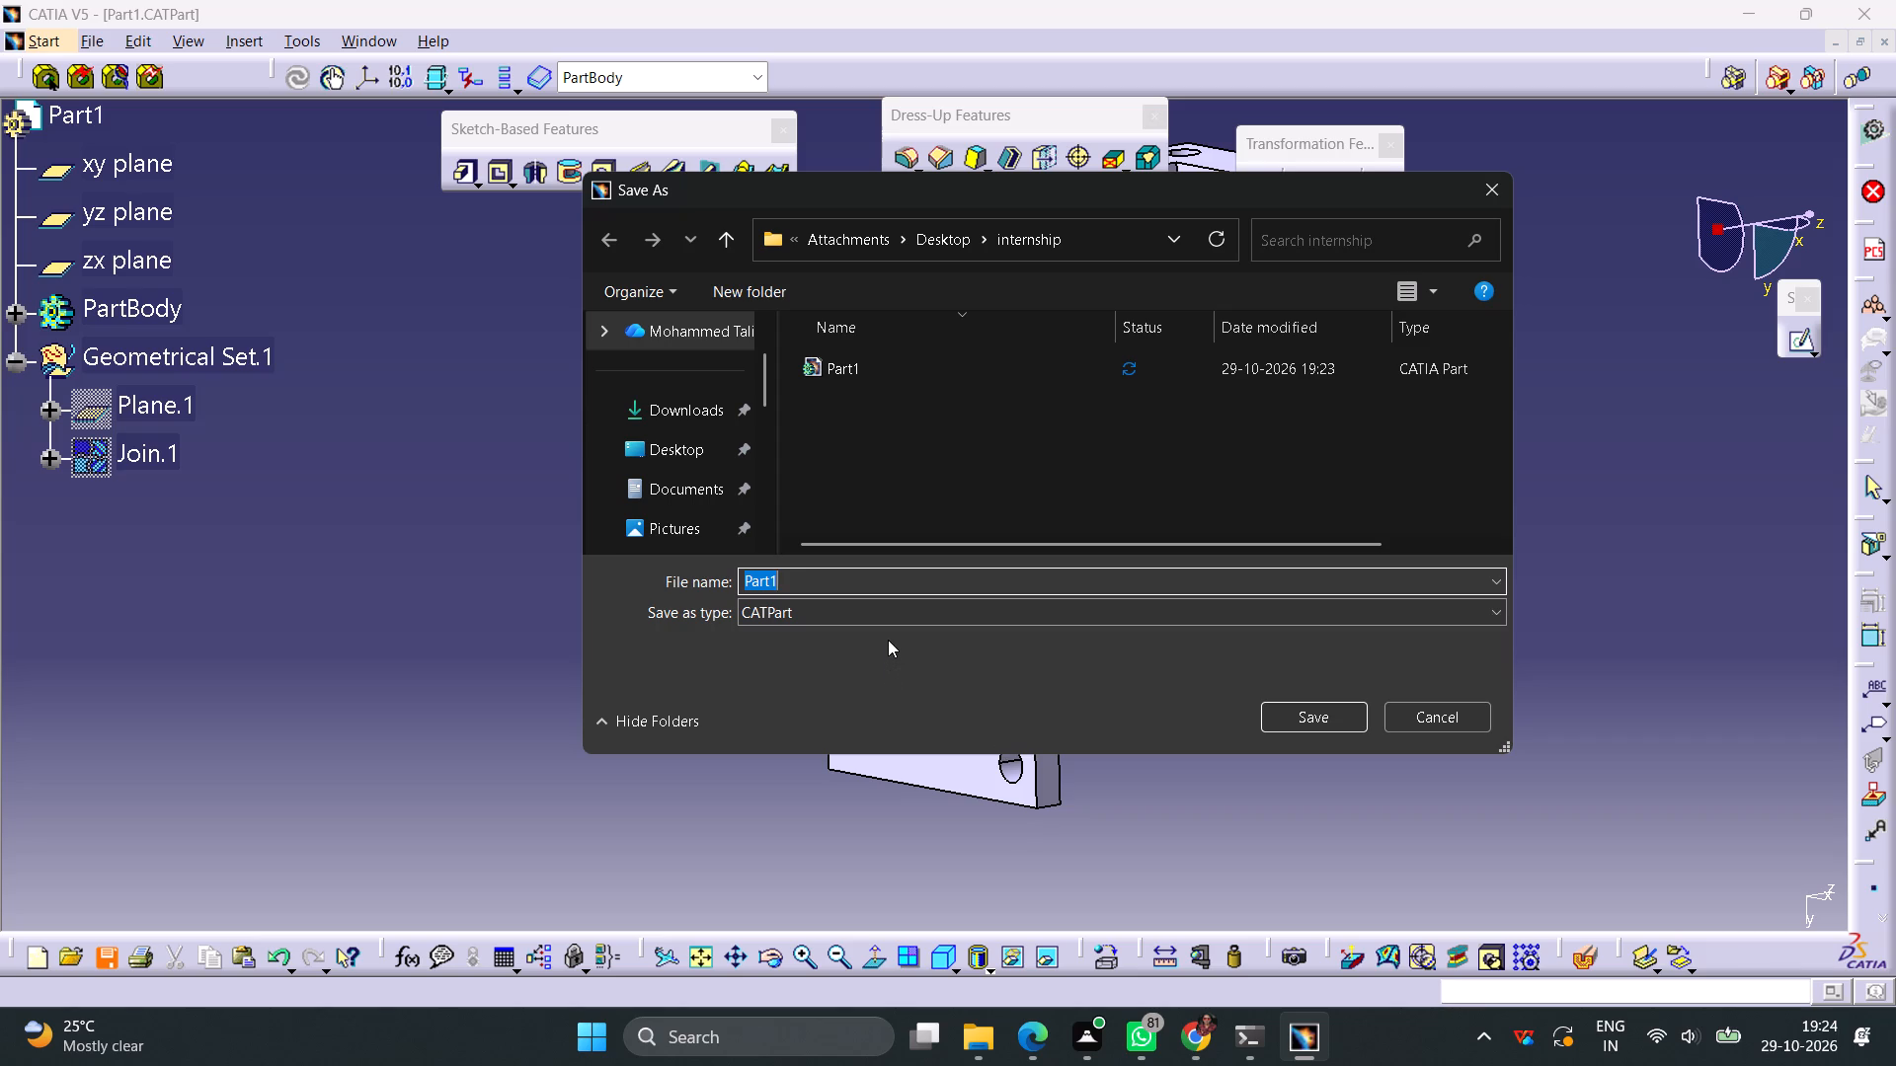
click(862, 611)
click(760, 656)
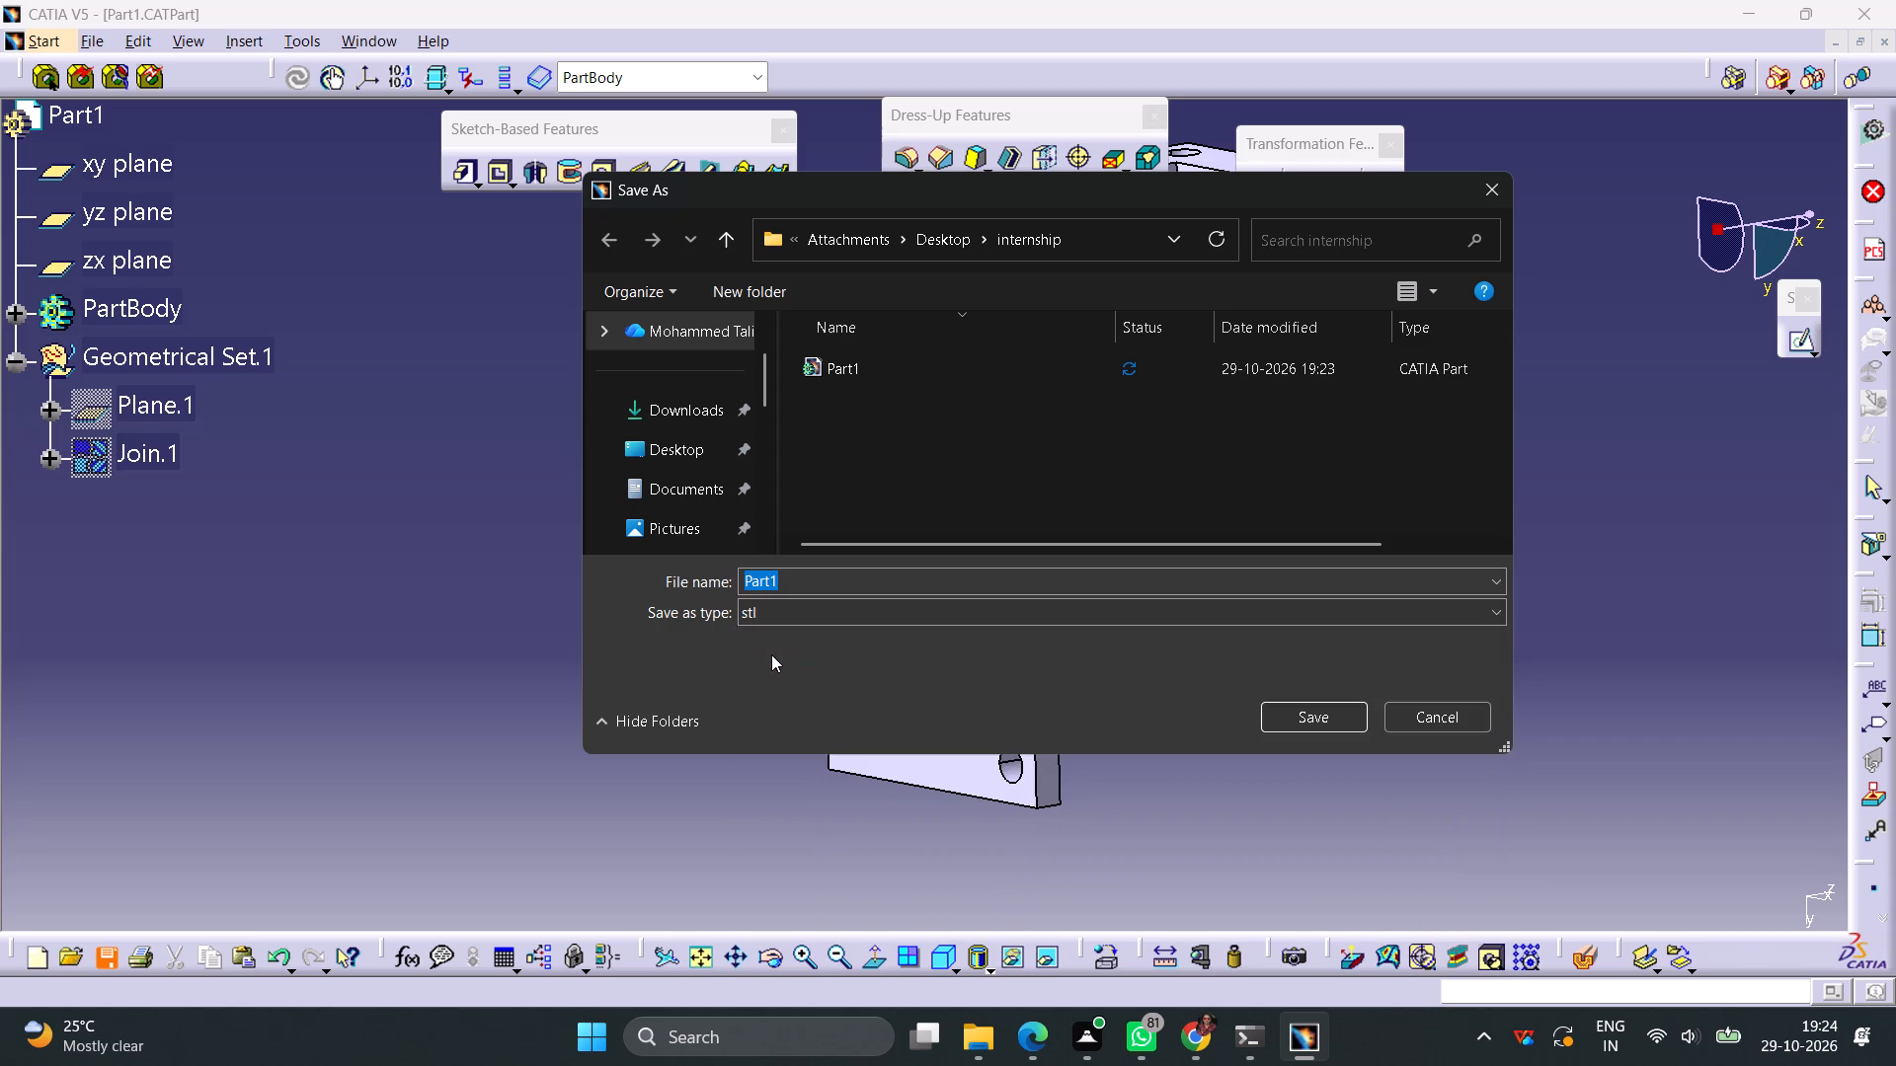
click(794, 616)
click(778, 680)
click(1297, 718)
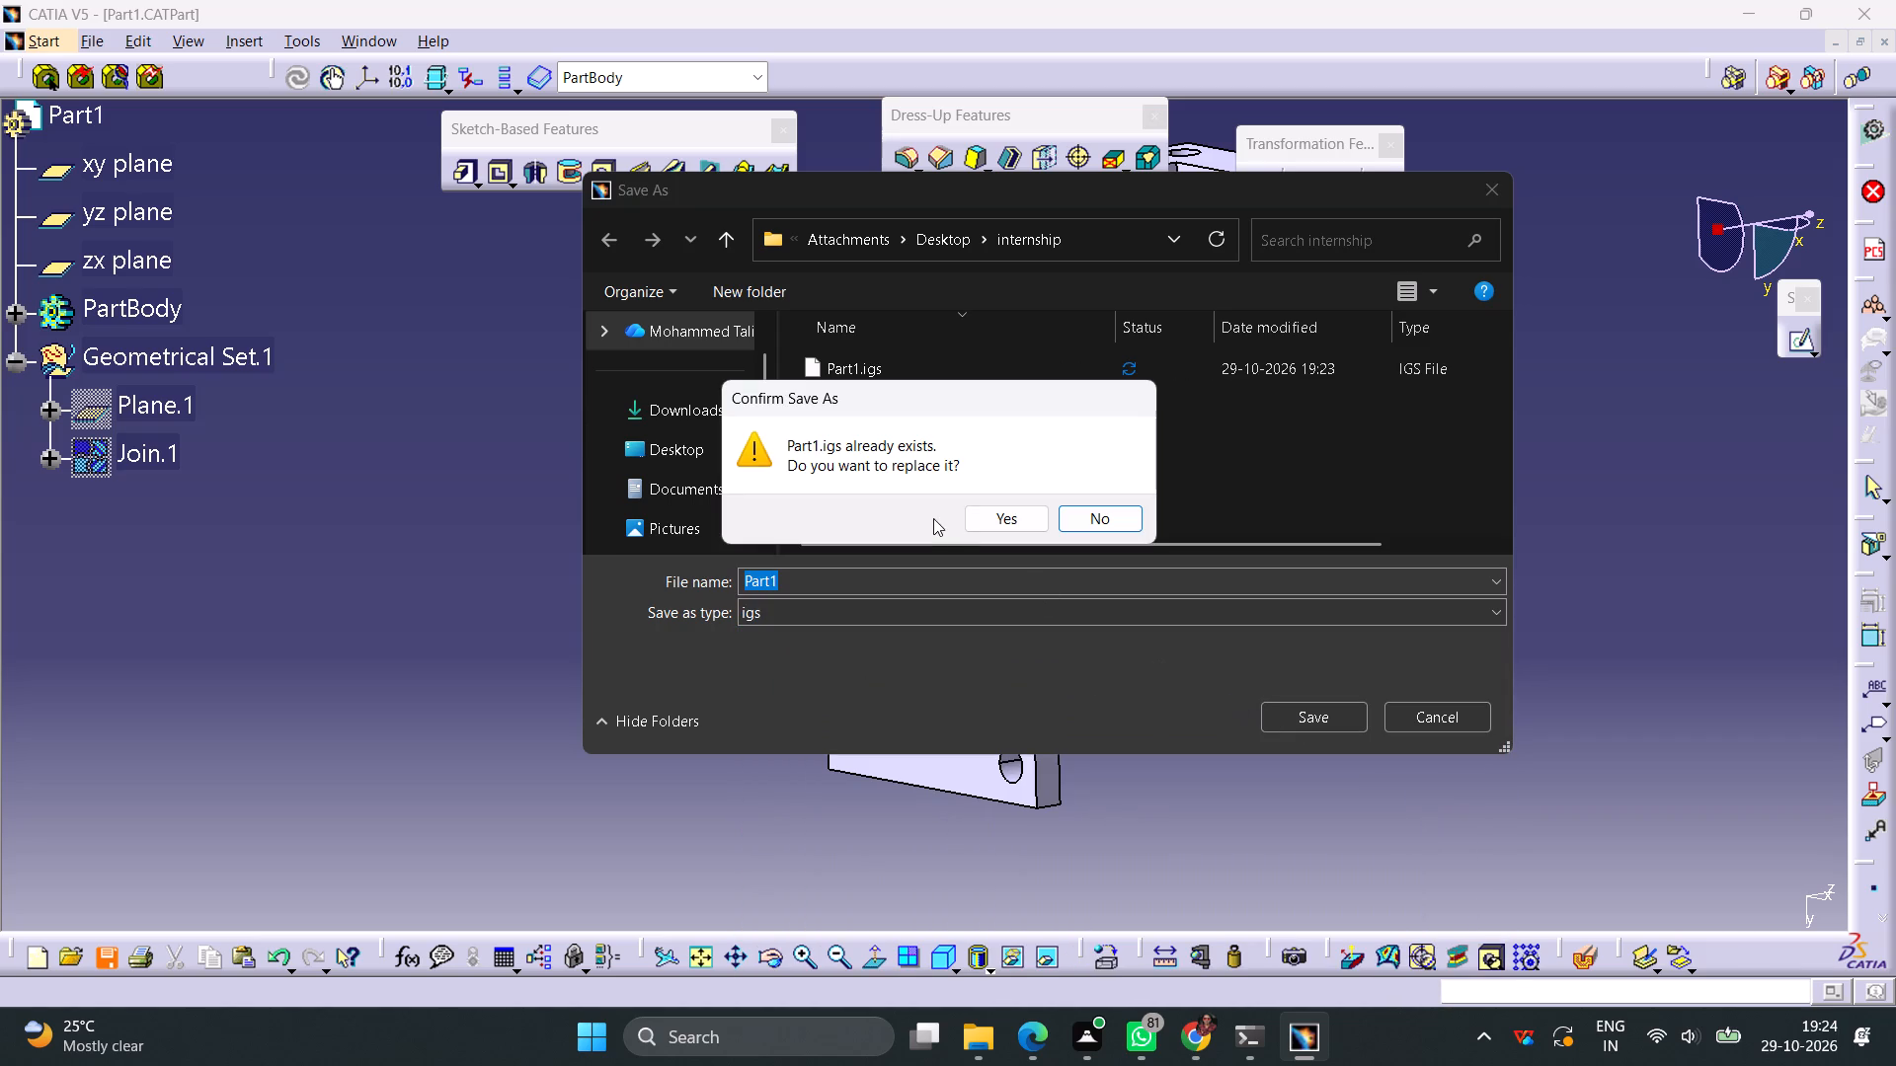
click(1000, 522)
click(1103, 549)
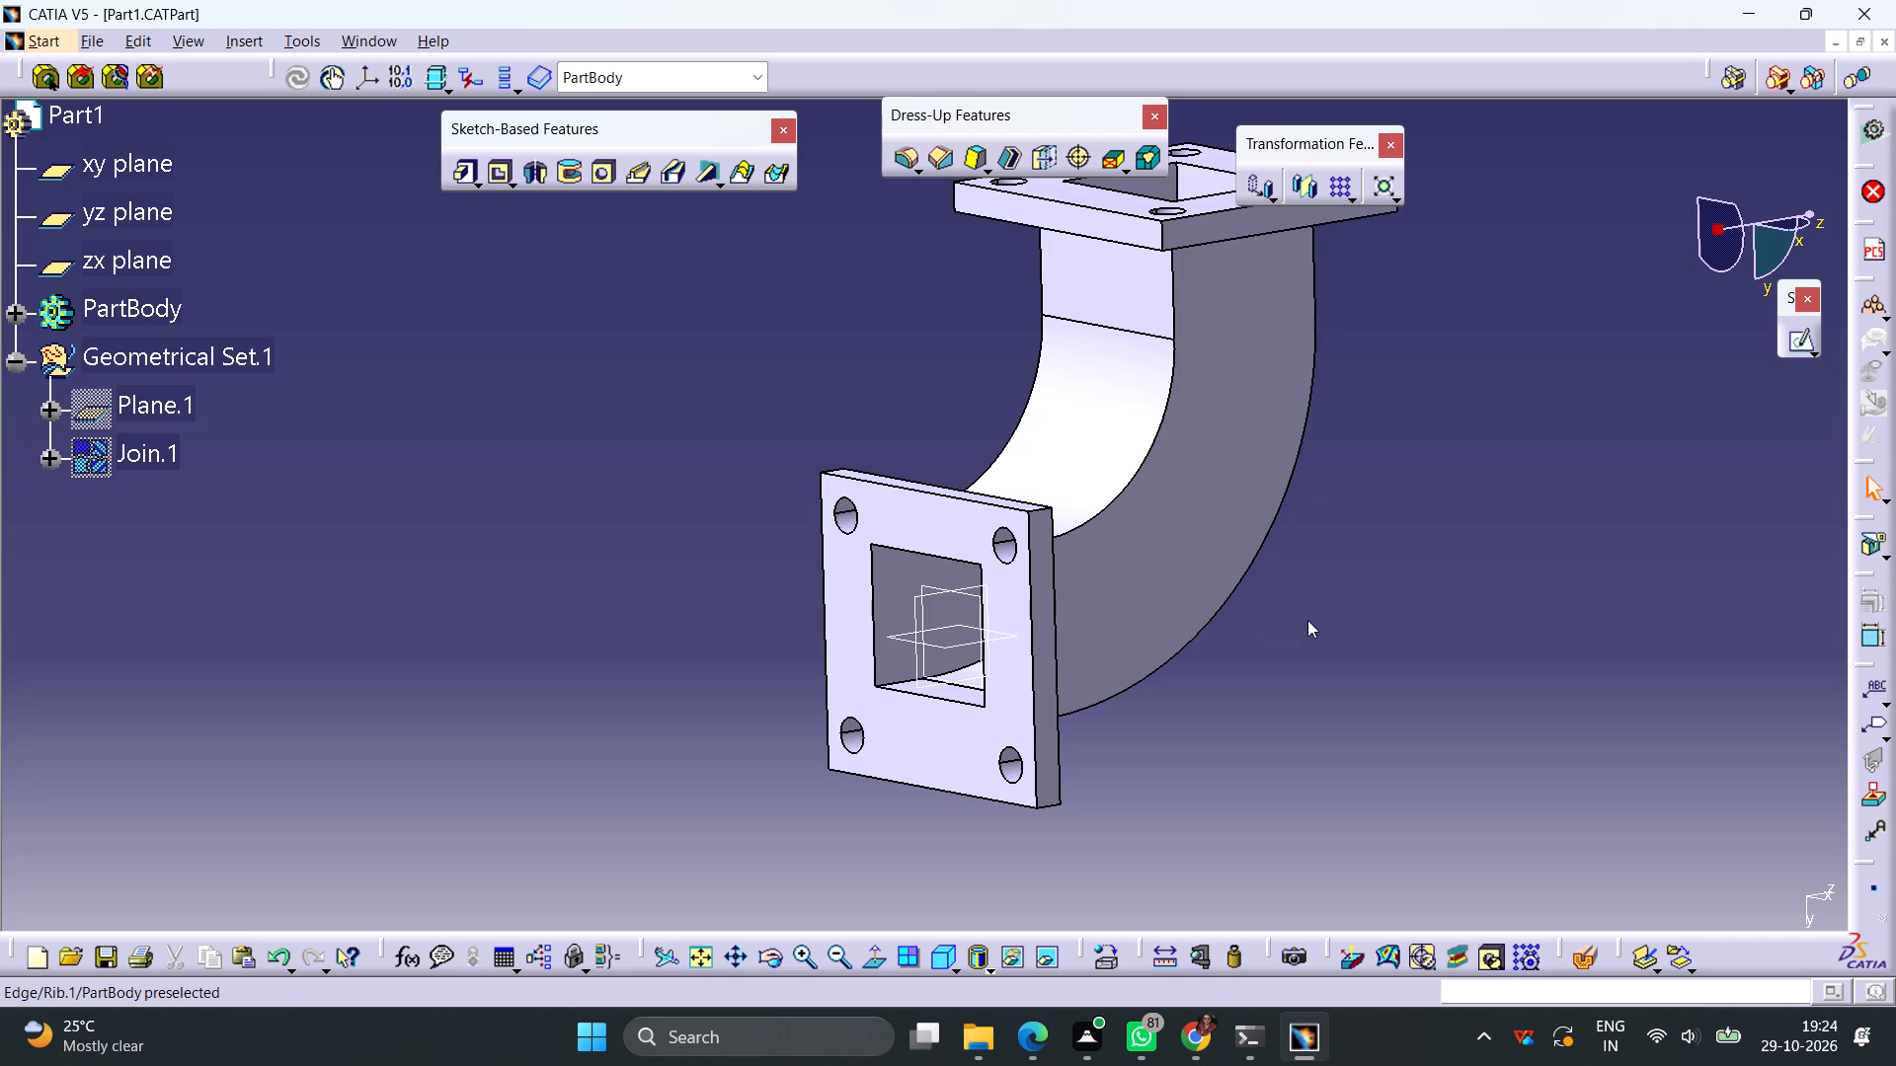
Create a new drawing with an A2 ISO landscape sheet.
key(ctrl+n)
key(d)
key(Return)
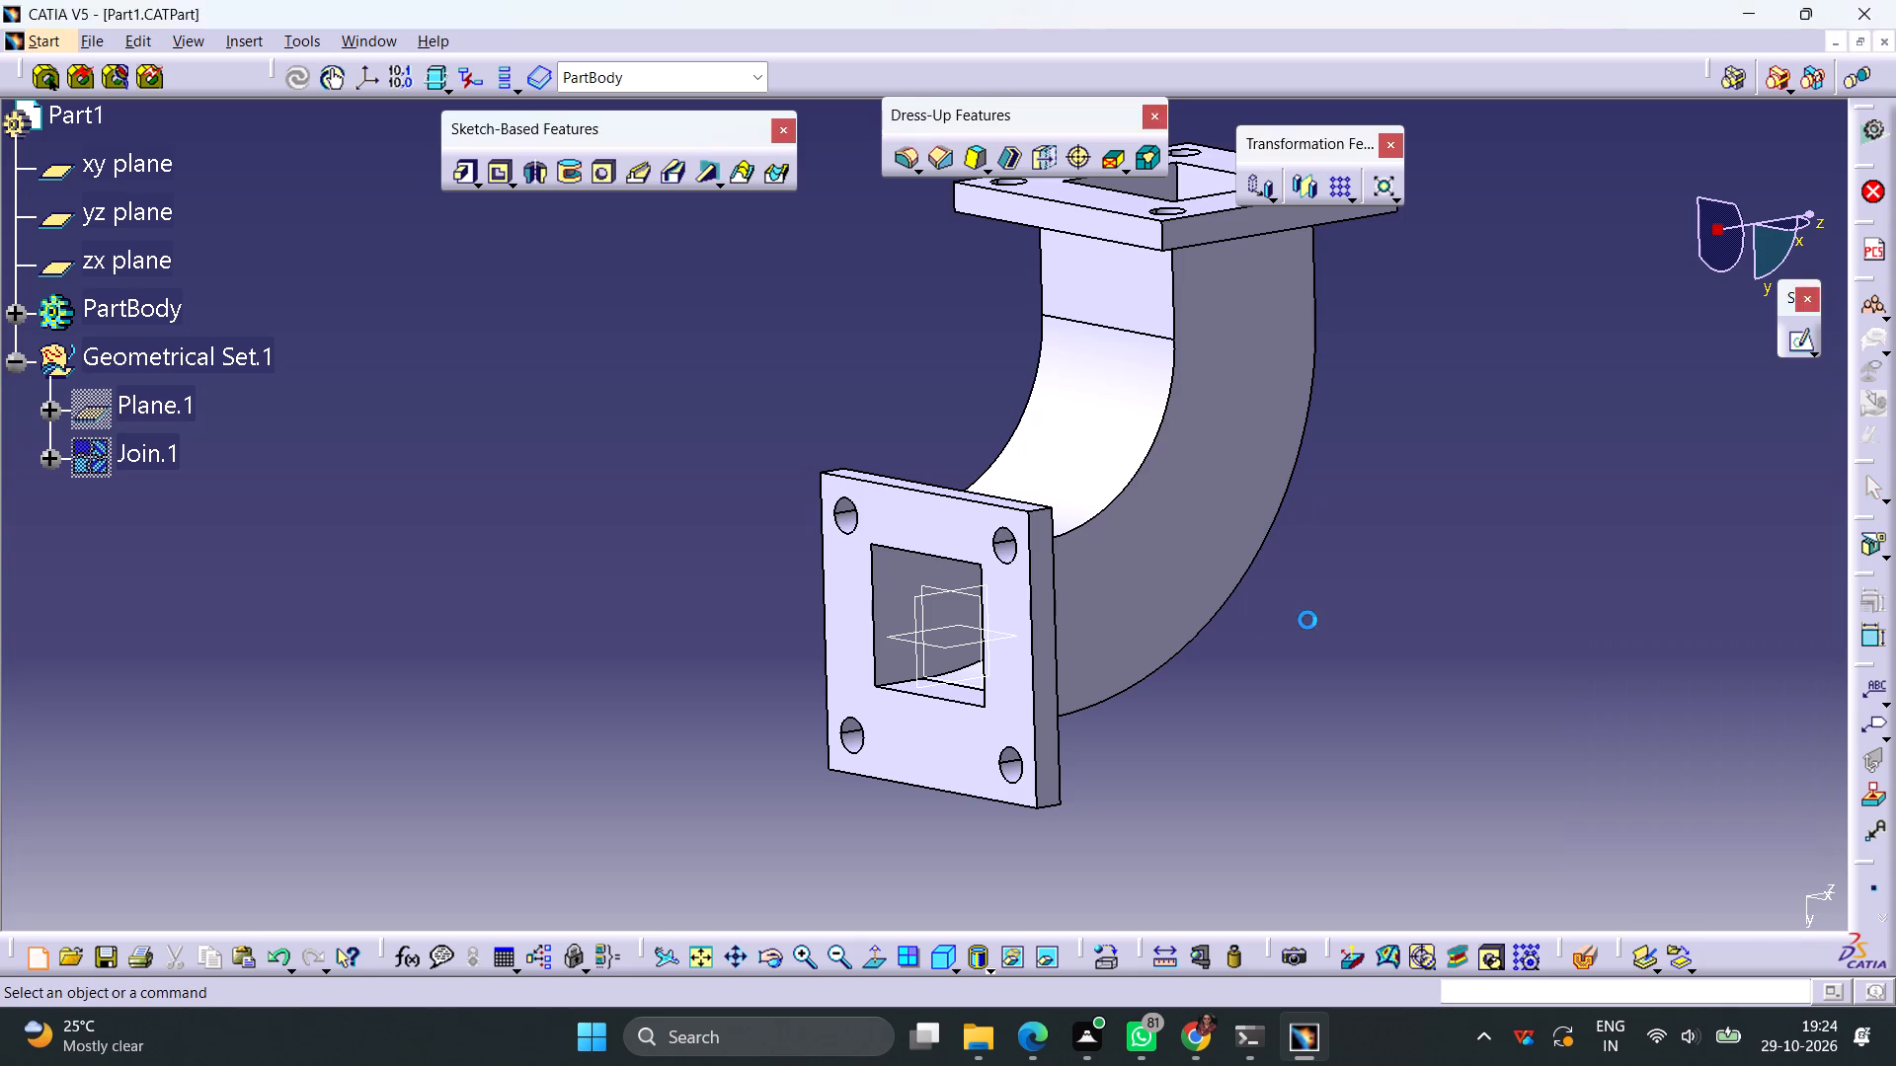
key(Return)
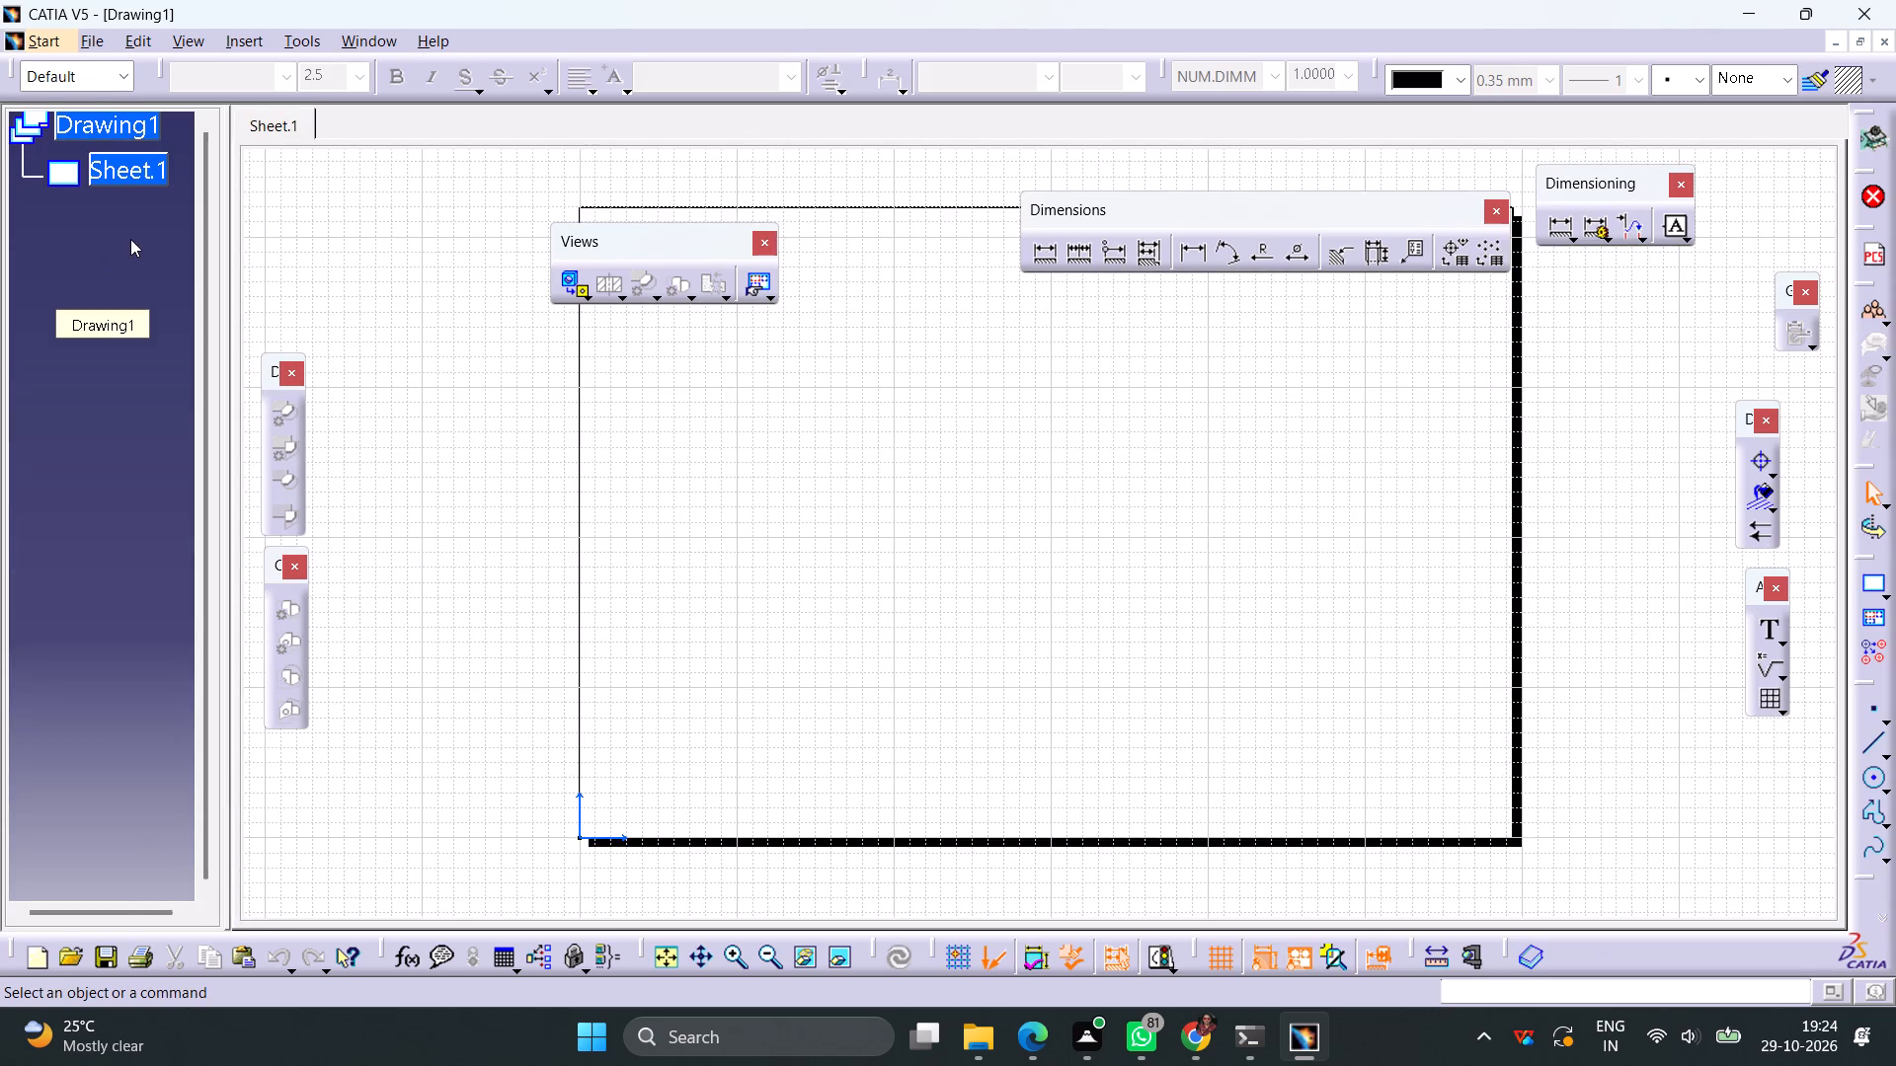
Set the projection method of Sheet.1 to third angle standard.
right_click(126, 181)
click(211, 421)
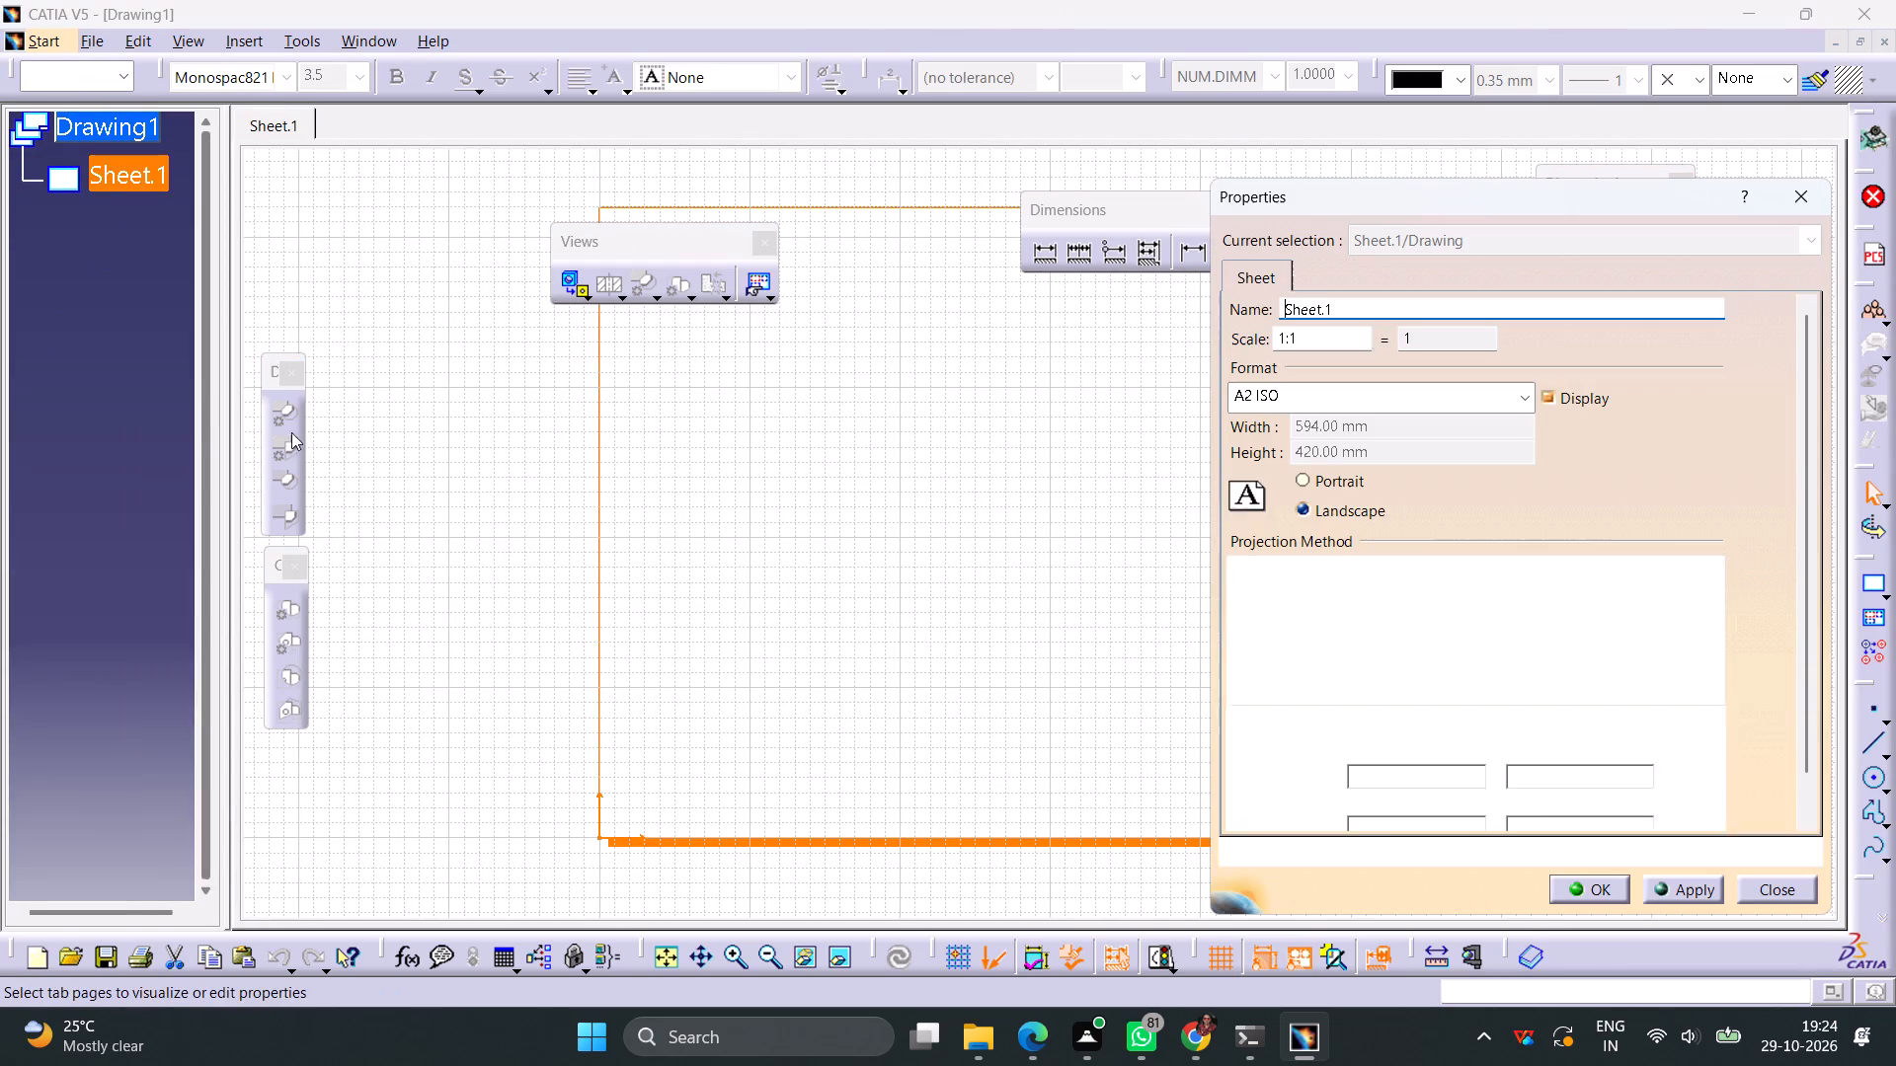
click(1310, 604)
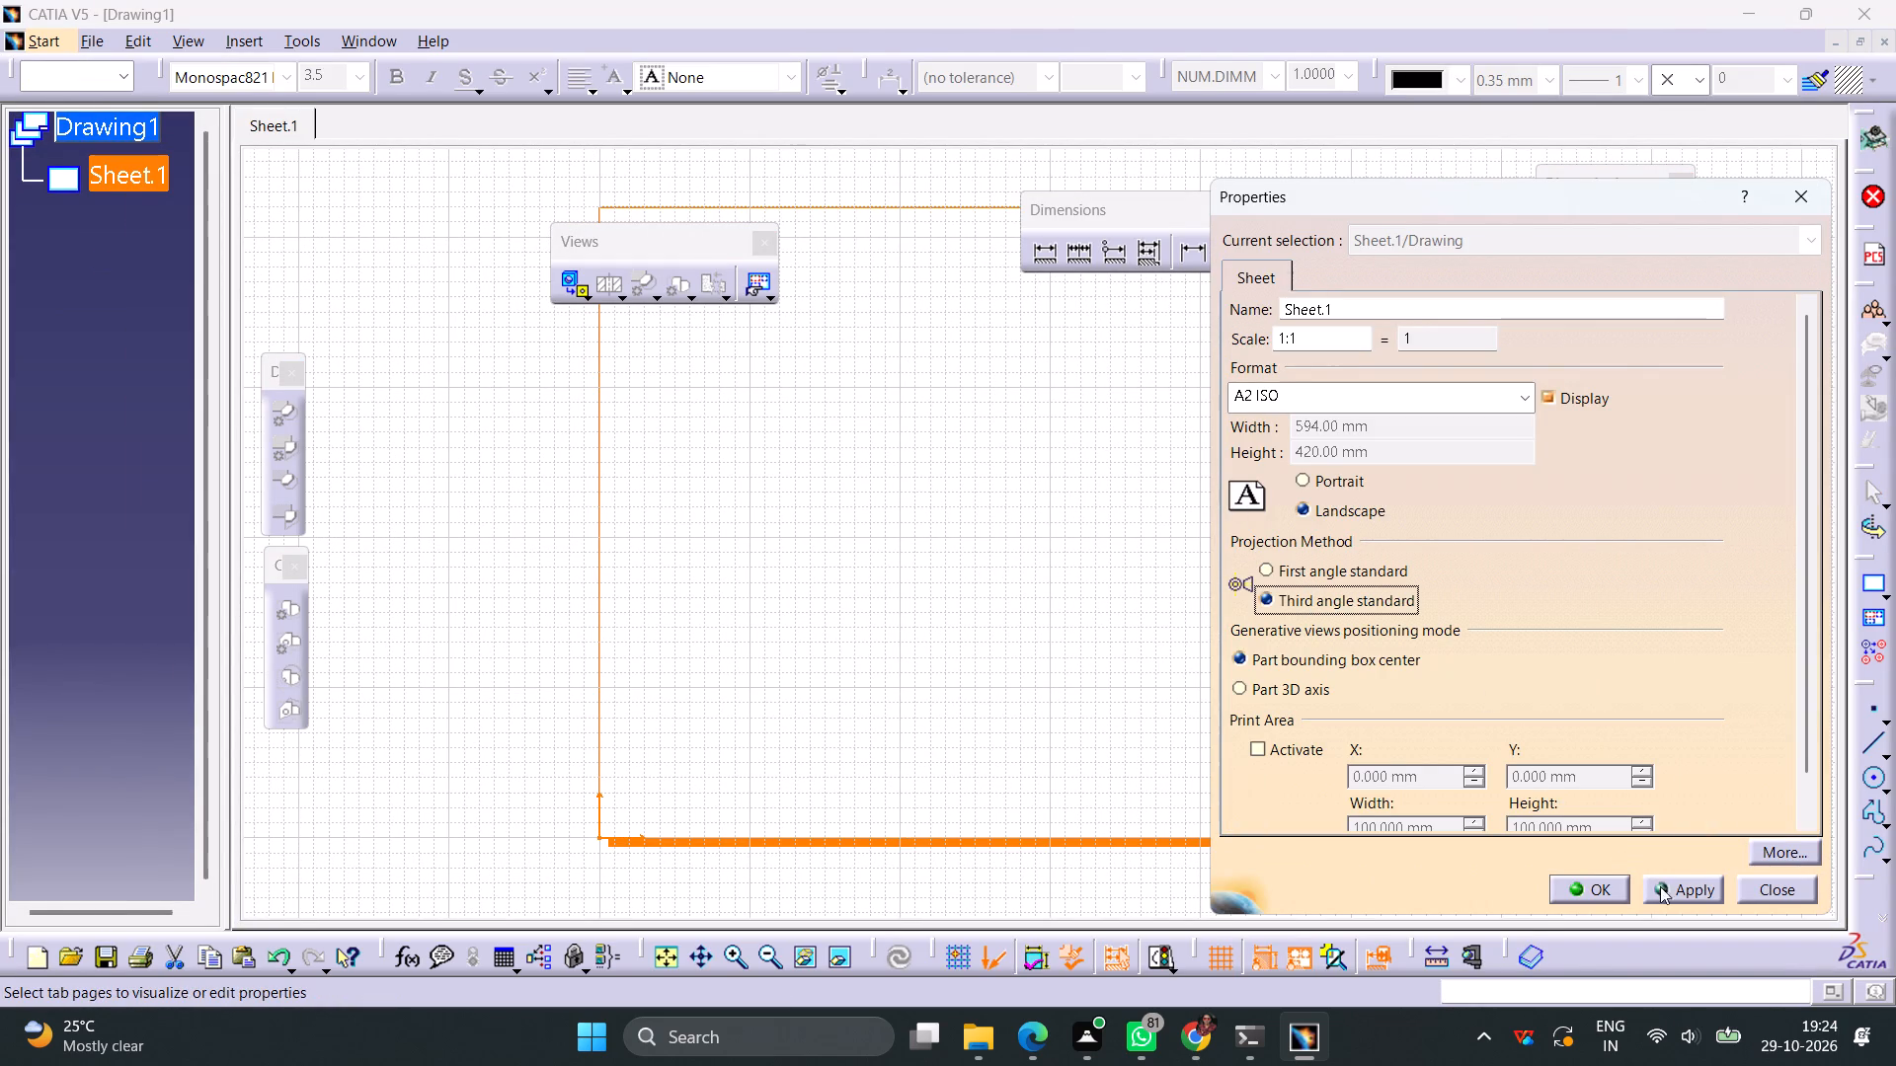
click(1669, 886)
click(1613, 892)
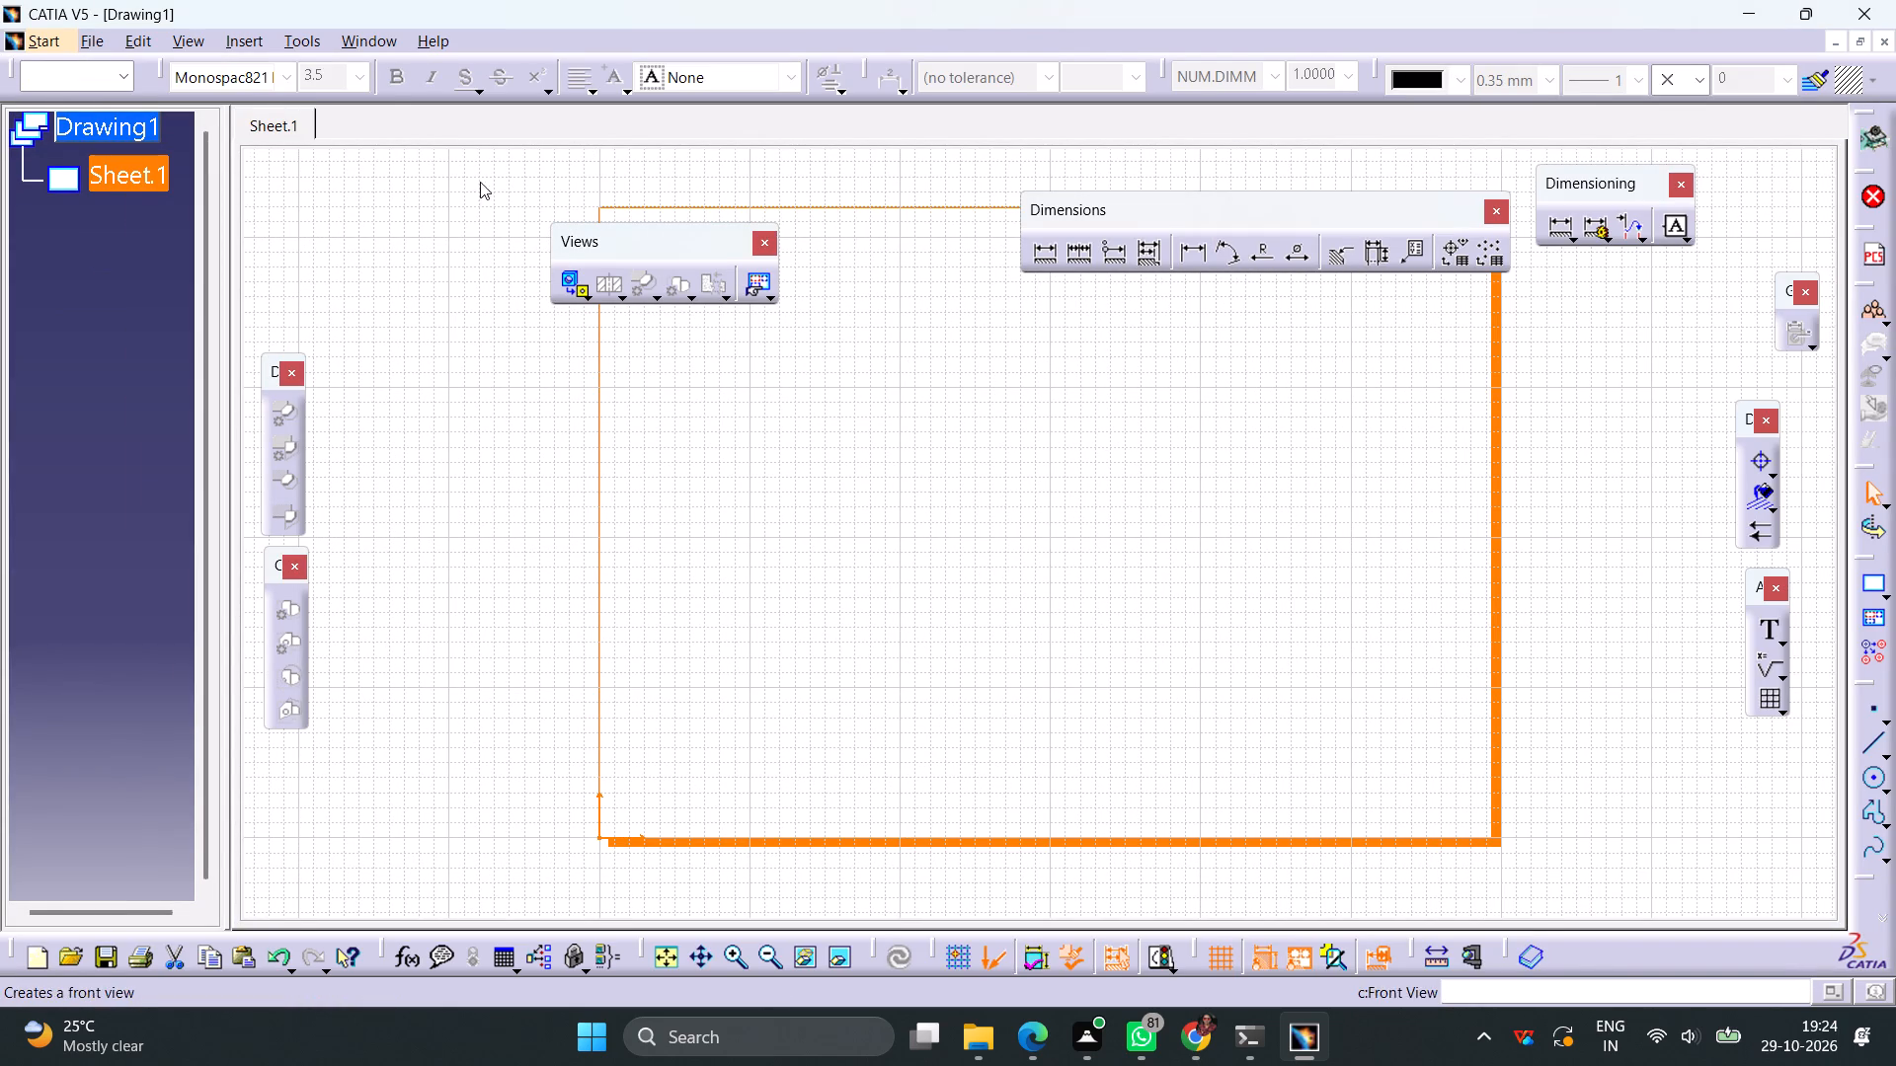
Create a frame and title block on the sheet background using the Drawing Titleblock Sample 1 style.
click(135, 35)
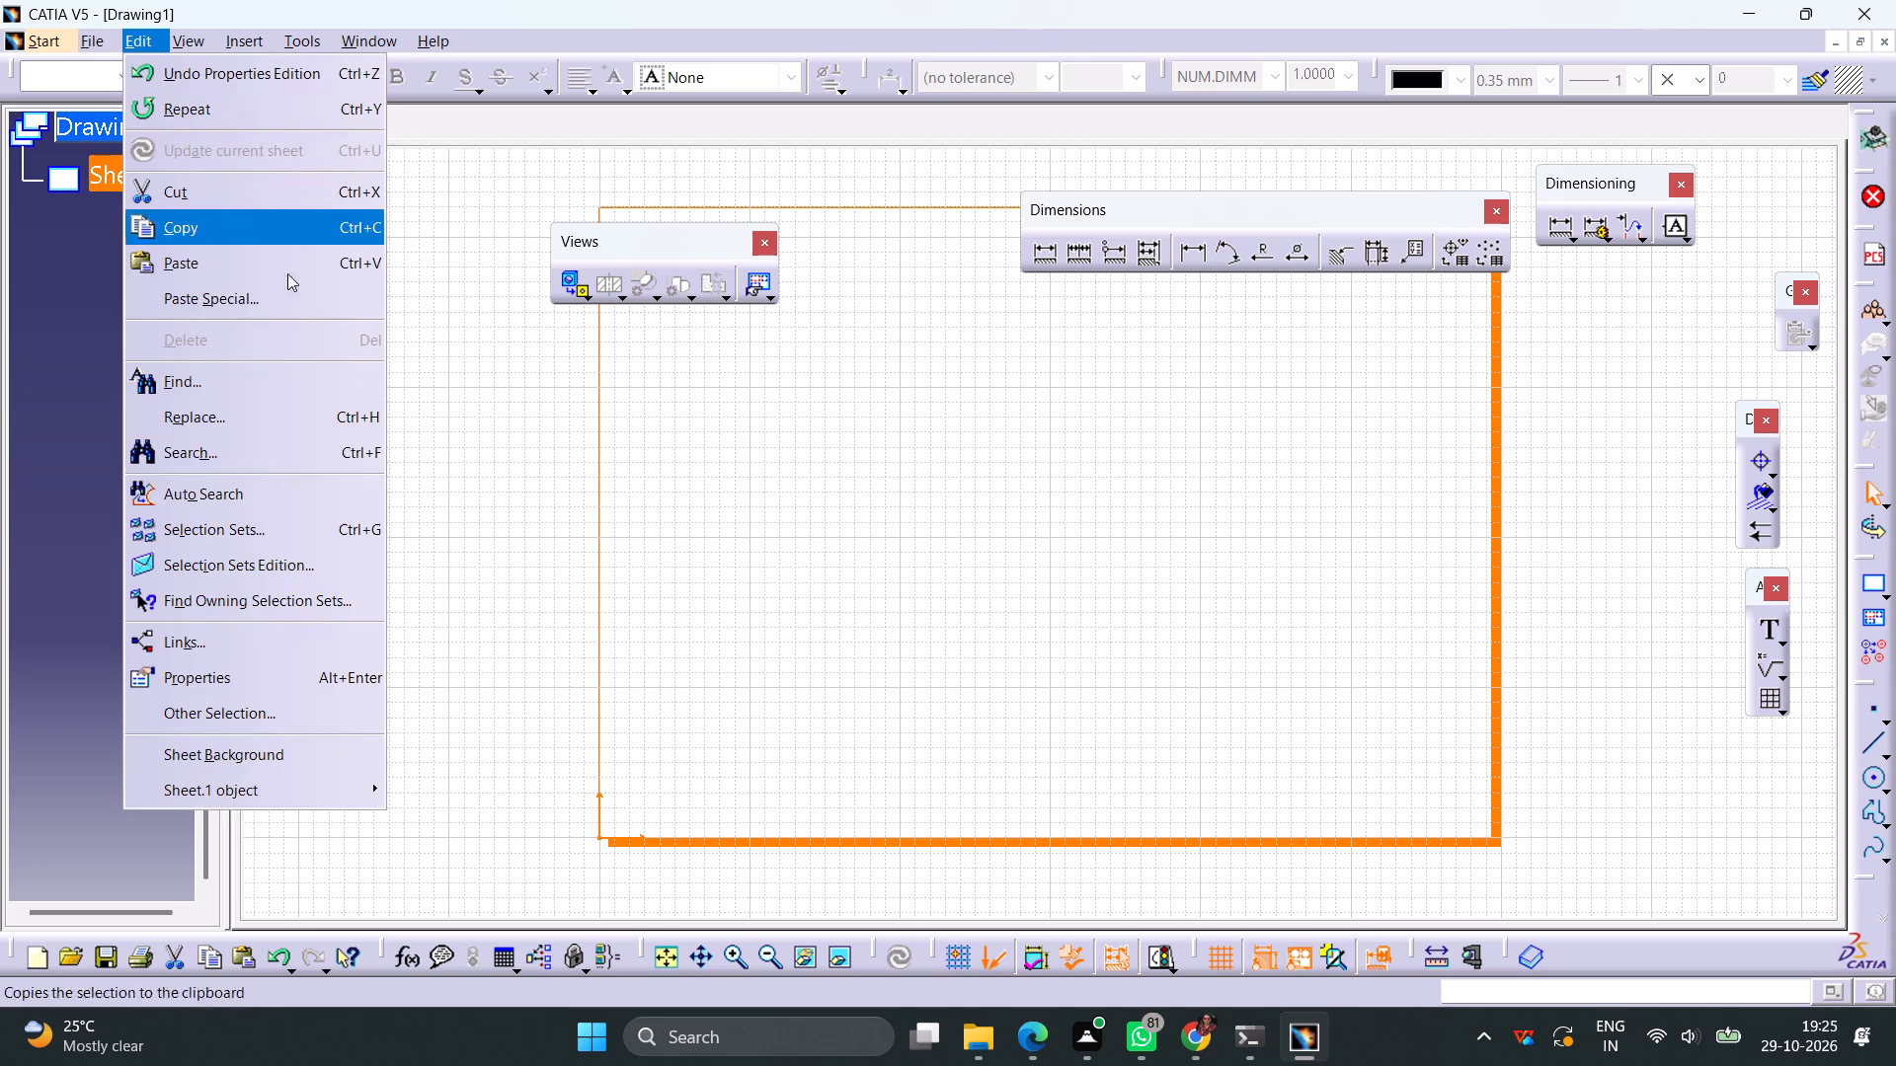
click(299, 752)
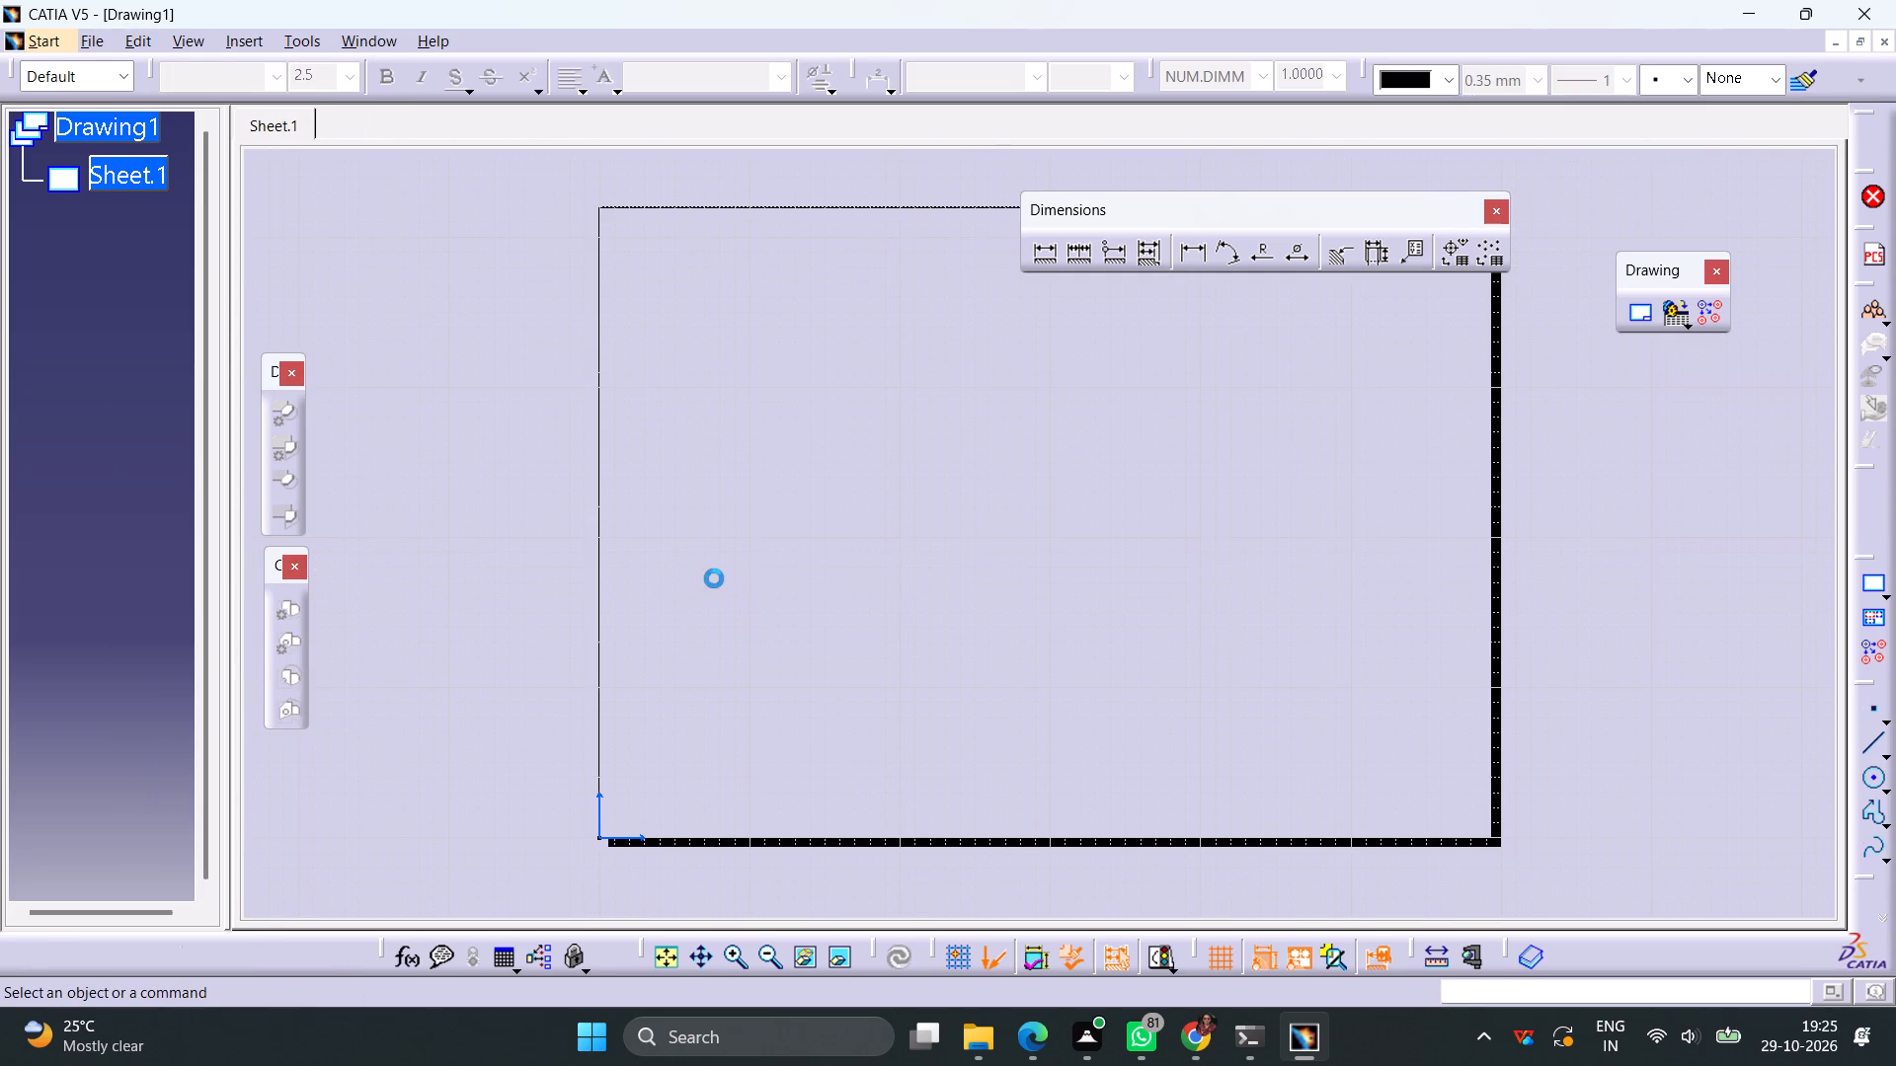
click(1640, 314)
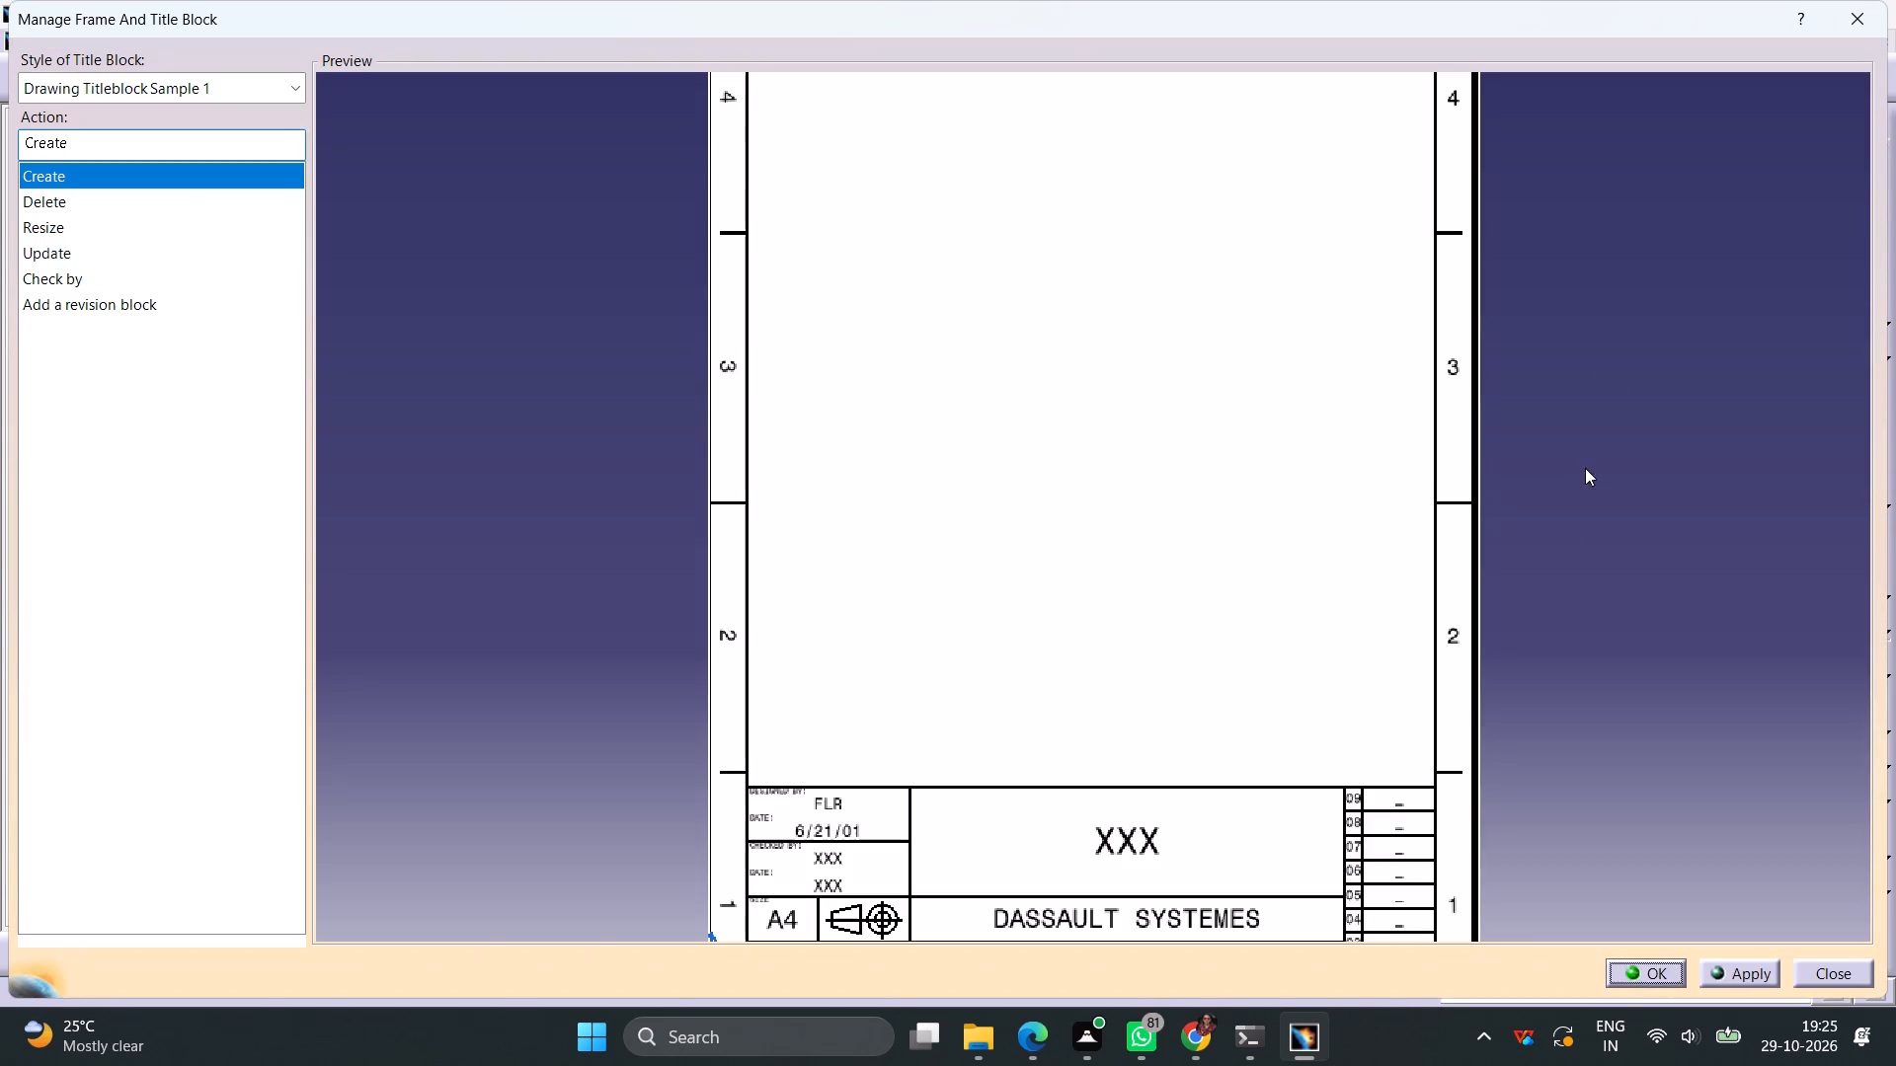
click(1625, 979)
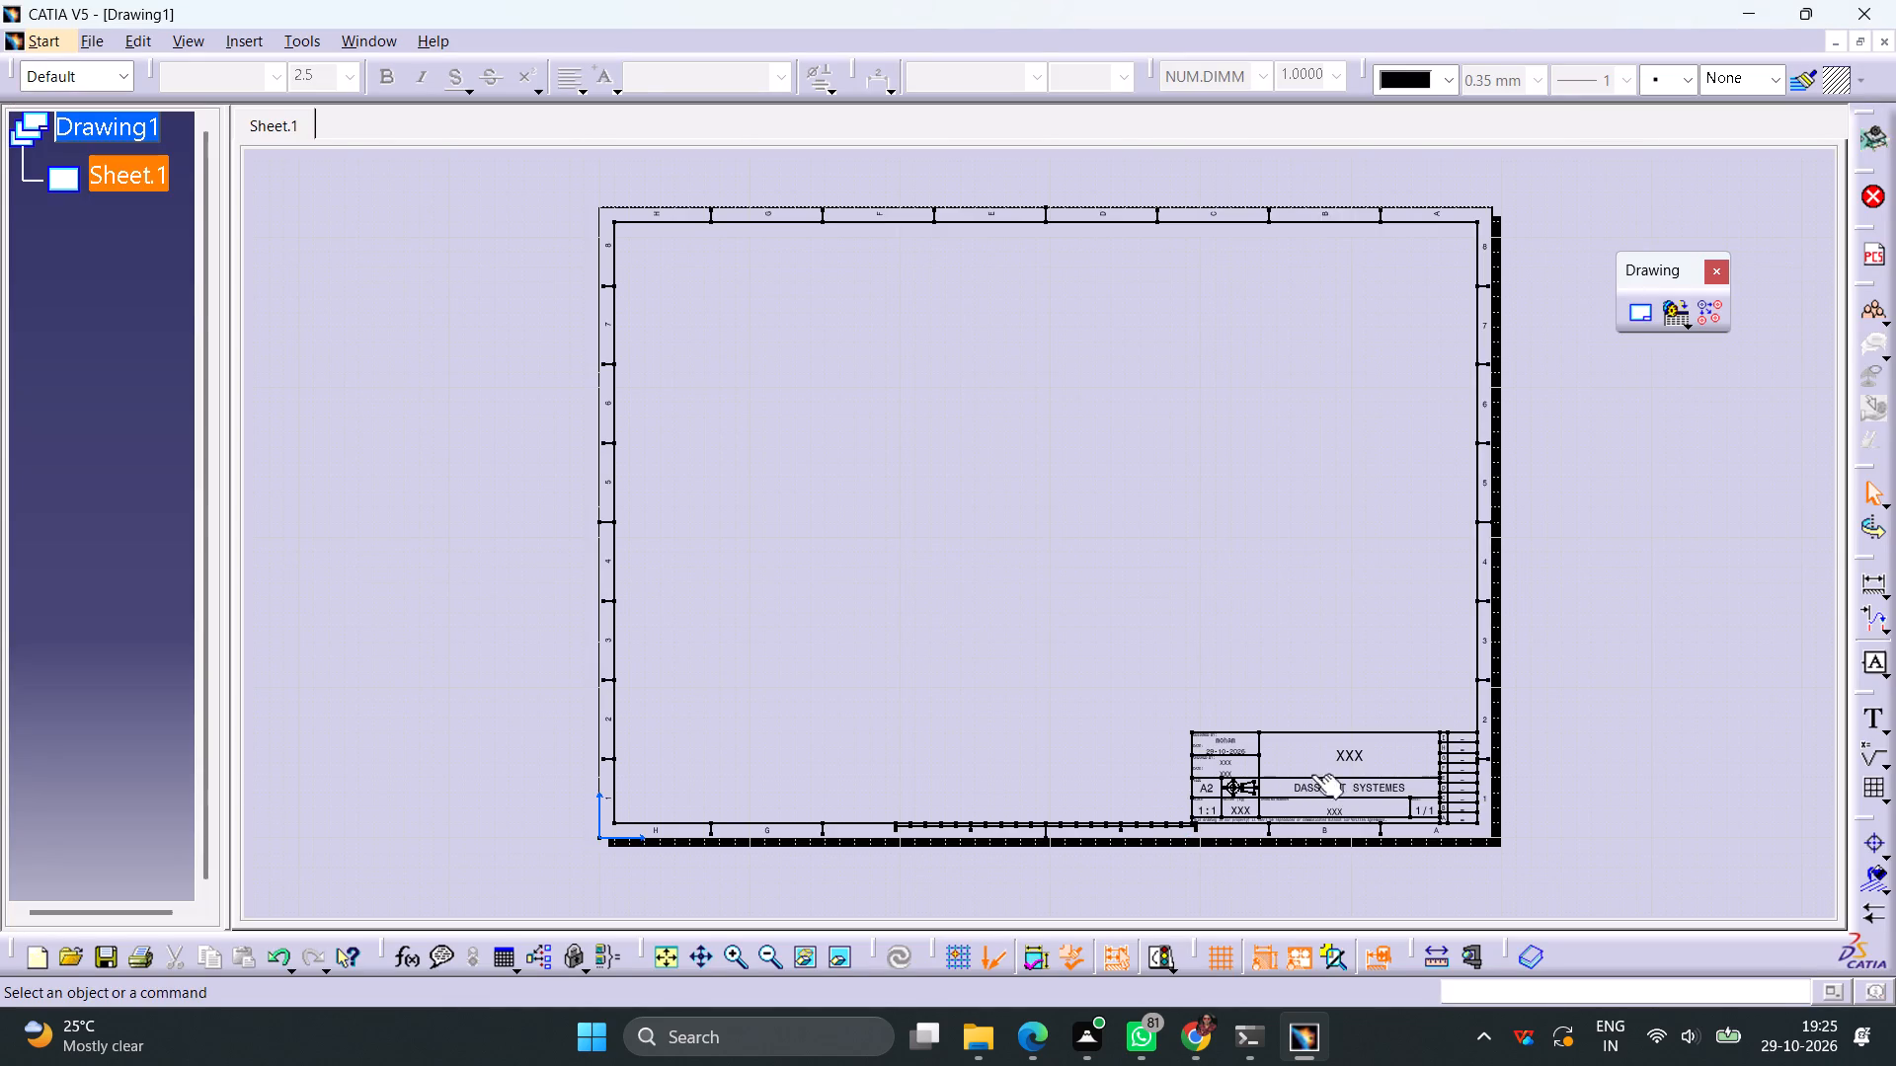
Set the main title text of the title block to INTERNSHIP.
double_click(1347, 760)
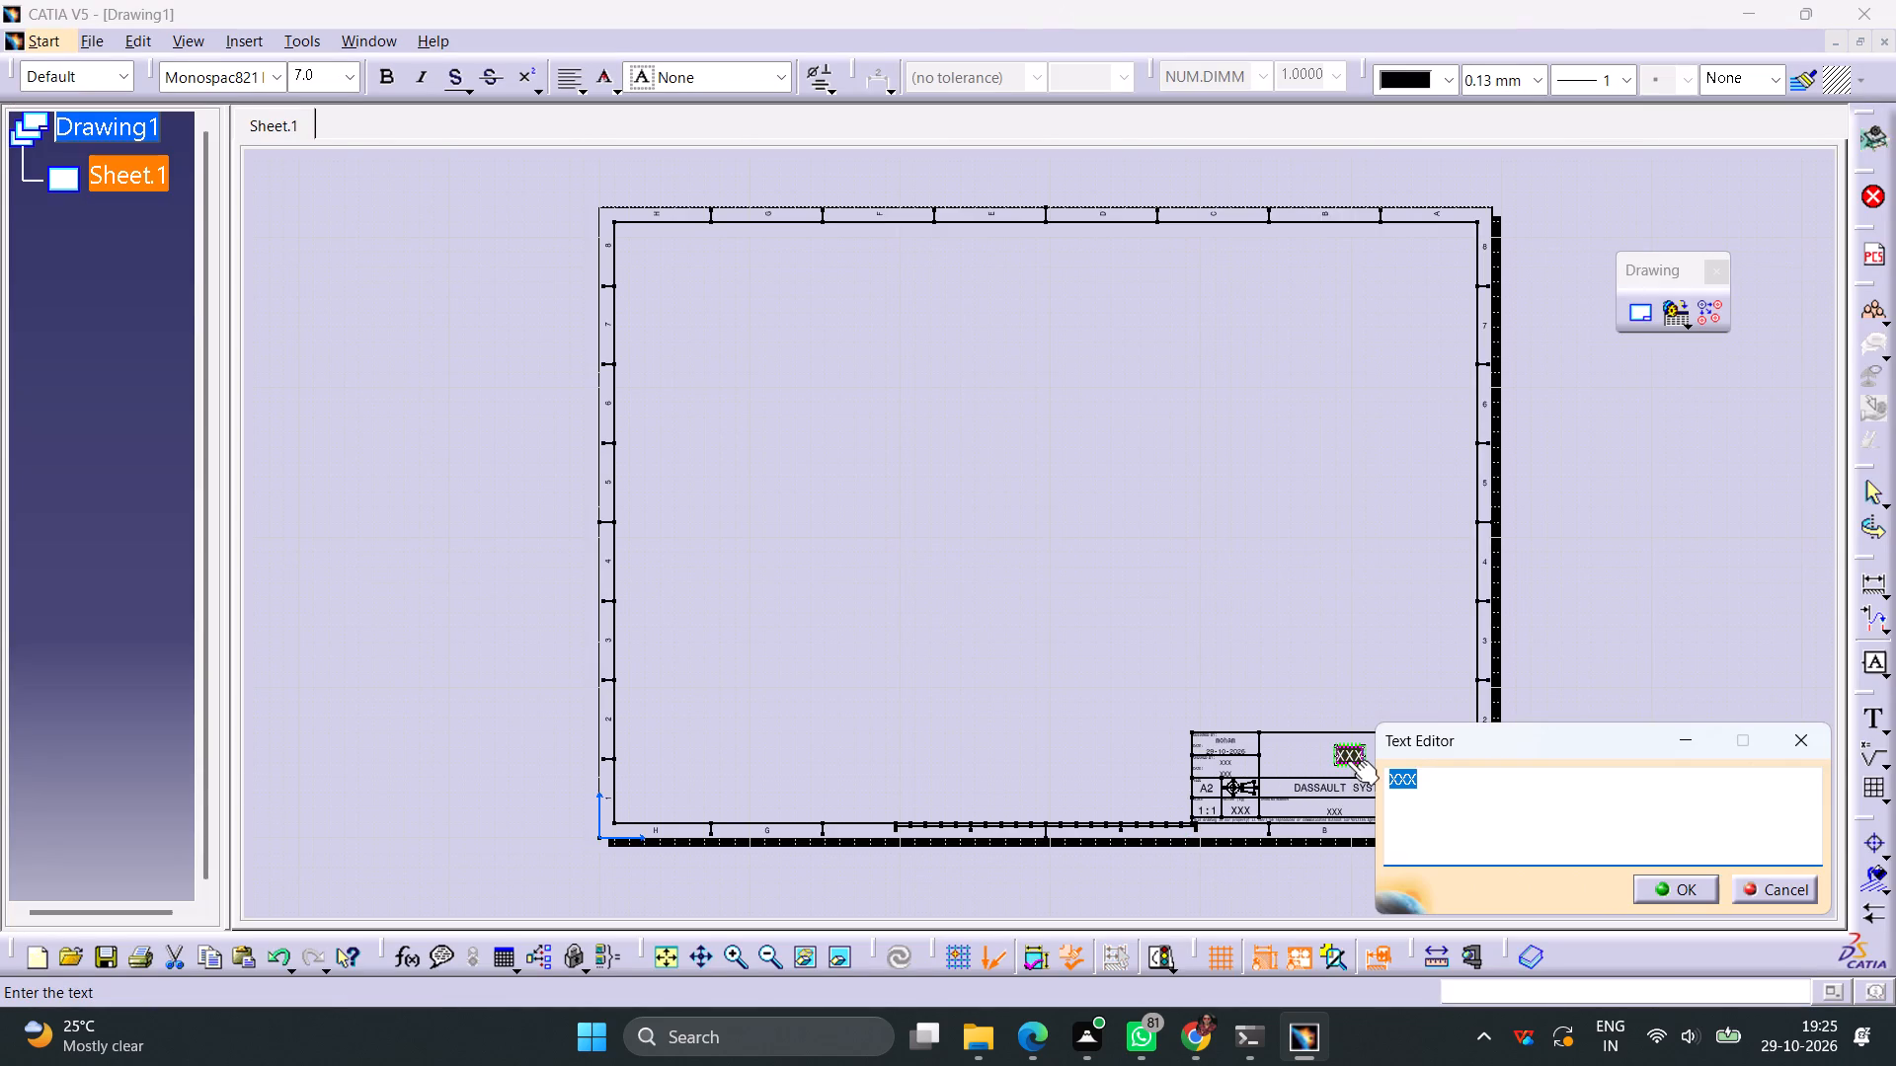
text(IN)
text(TERNSHIP)
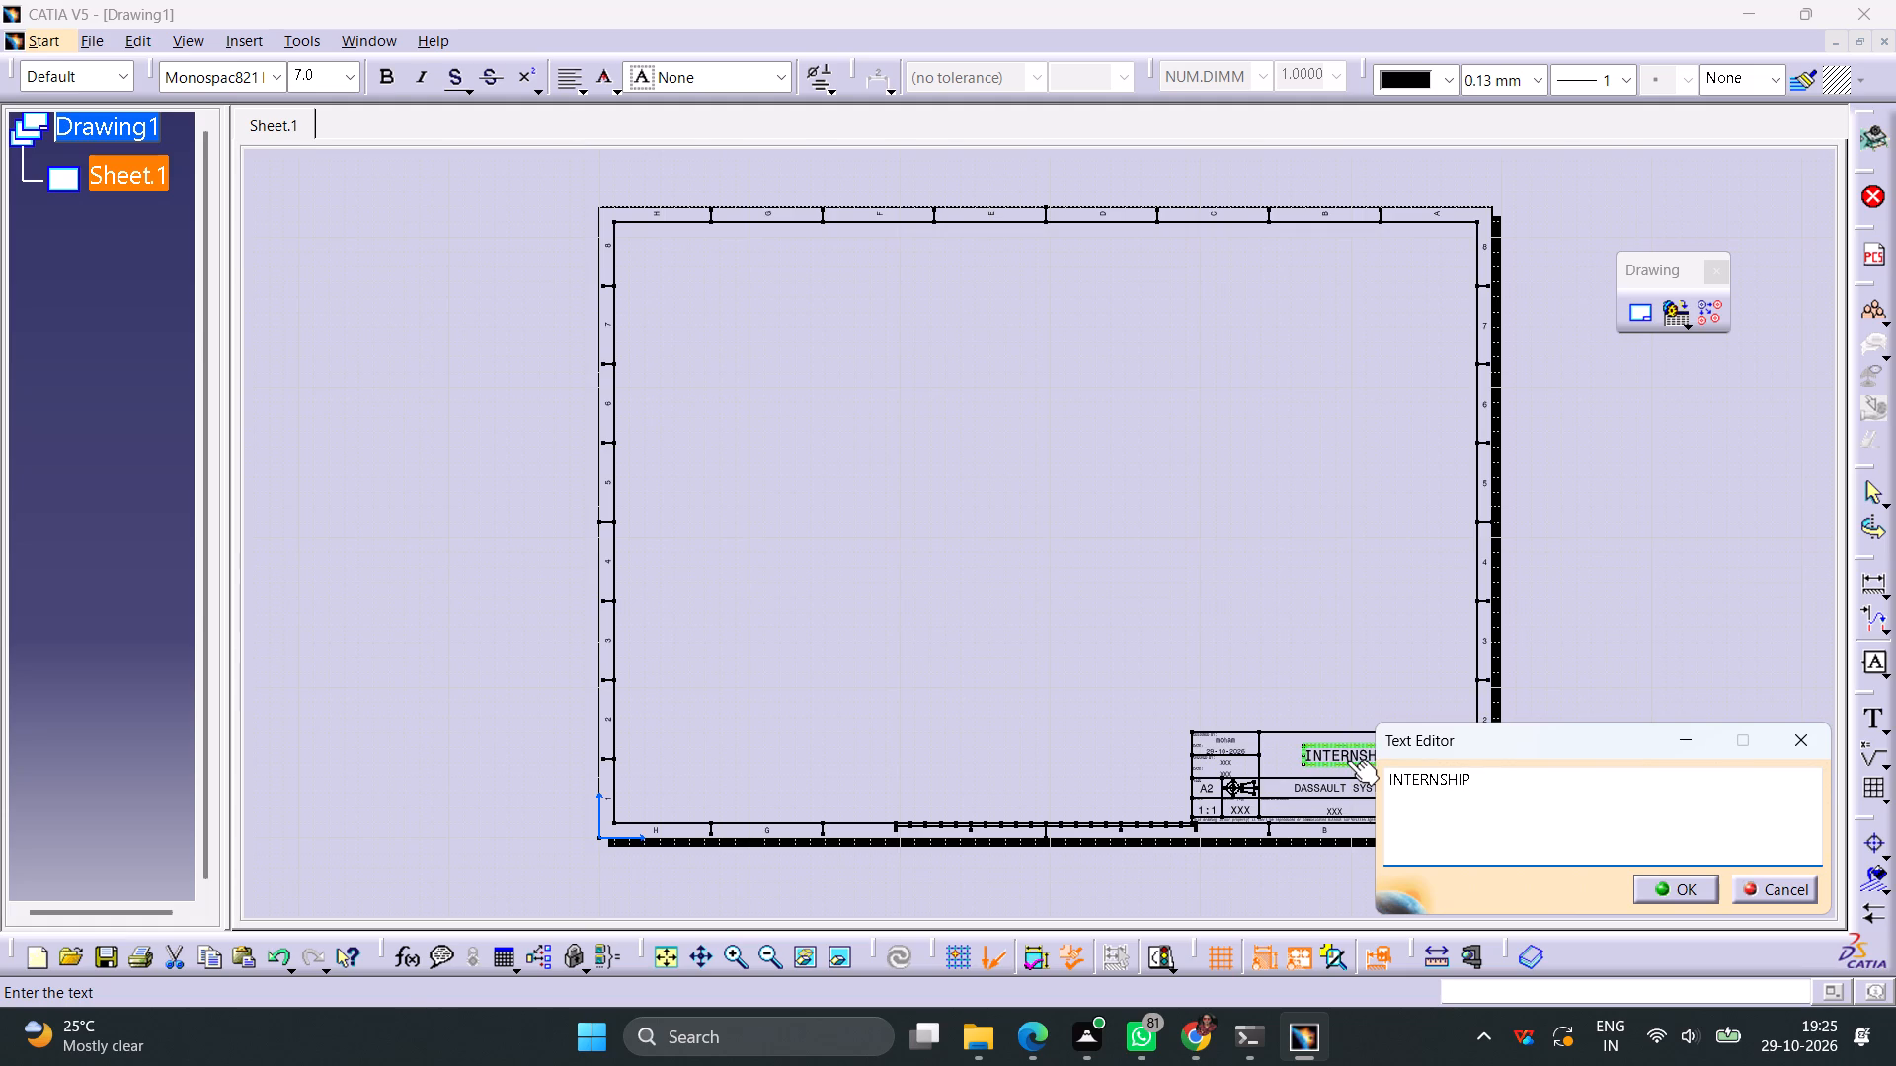
key(Return)
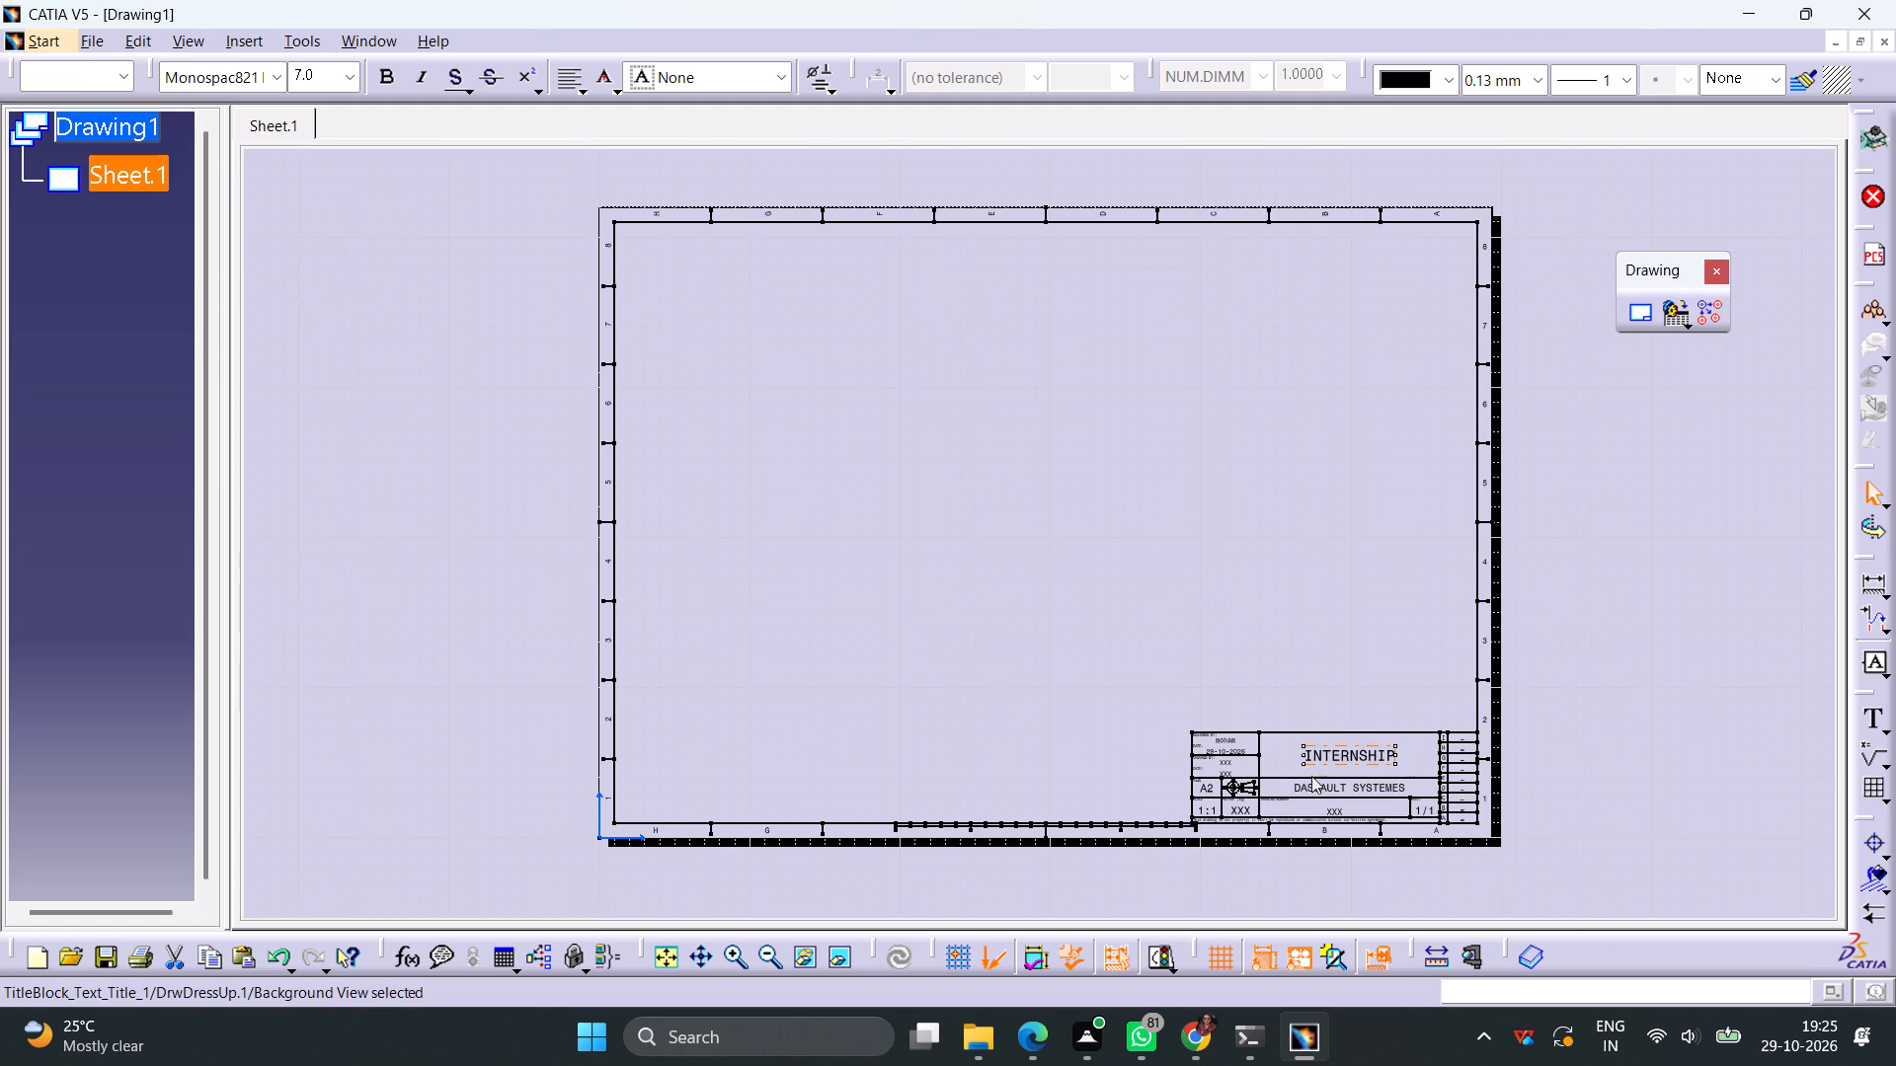
Replace the Designed By entry in the title block with the designer's name.
ctrl+middle_drag(1339, 800, 1336, 727)
middle_drag(1447, 801, 1371, 552)
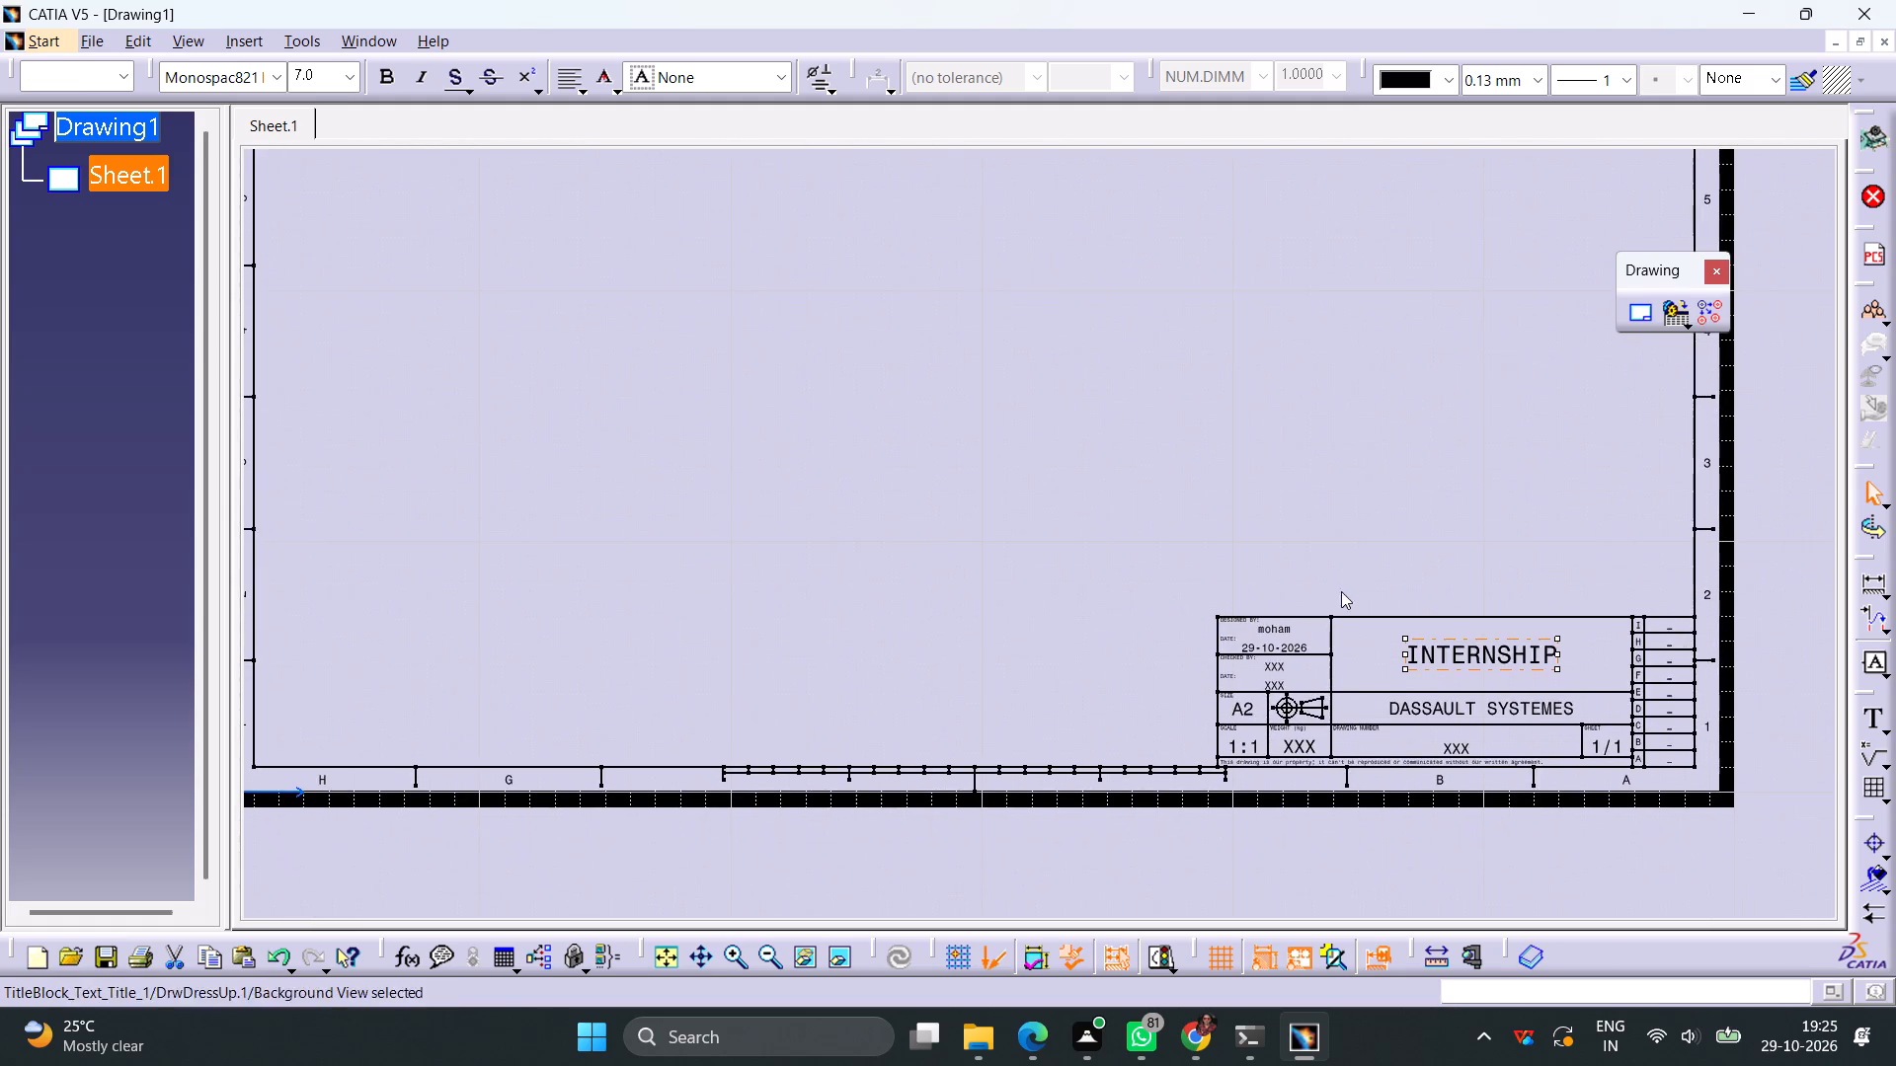
ctrl+middle_drag(1330, 633, 1333, 507)
double_click(1598, 768)
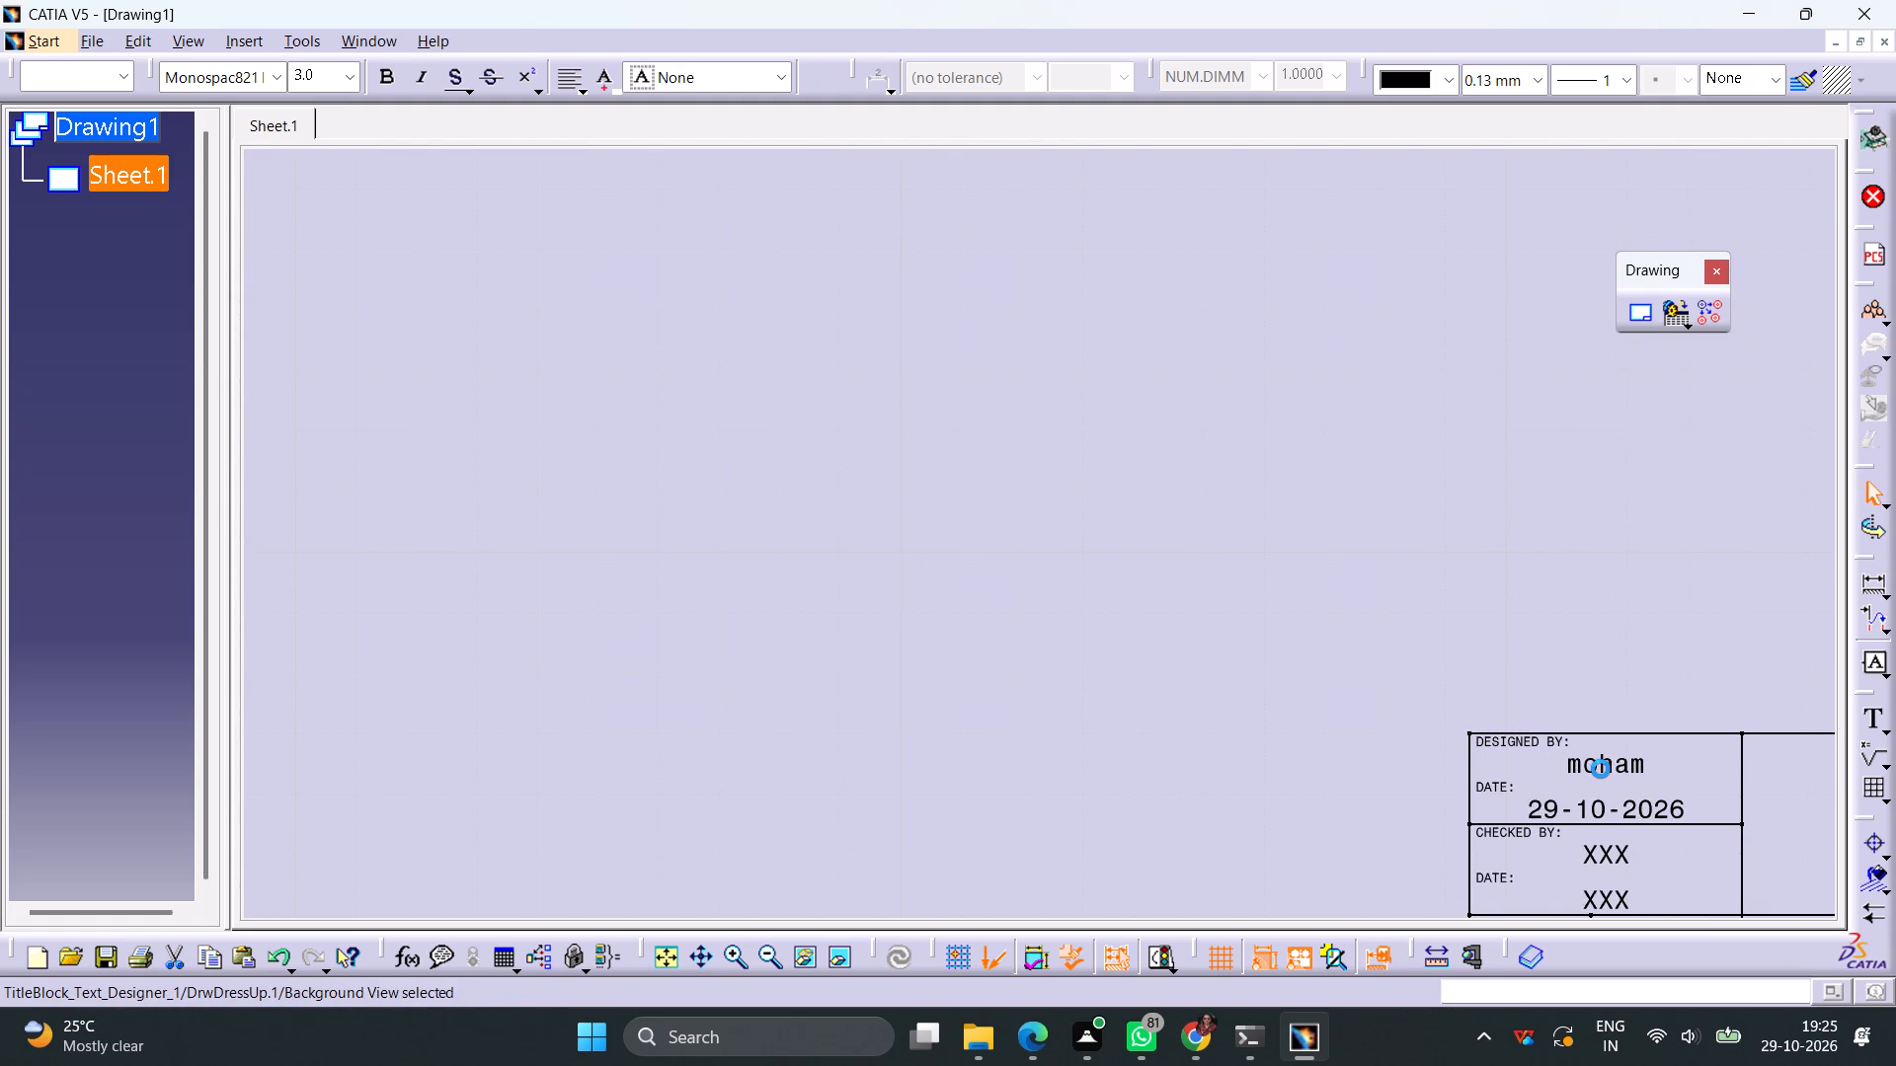
double_click(1607, 771)
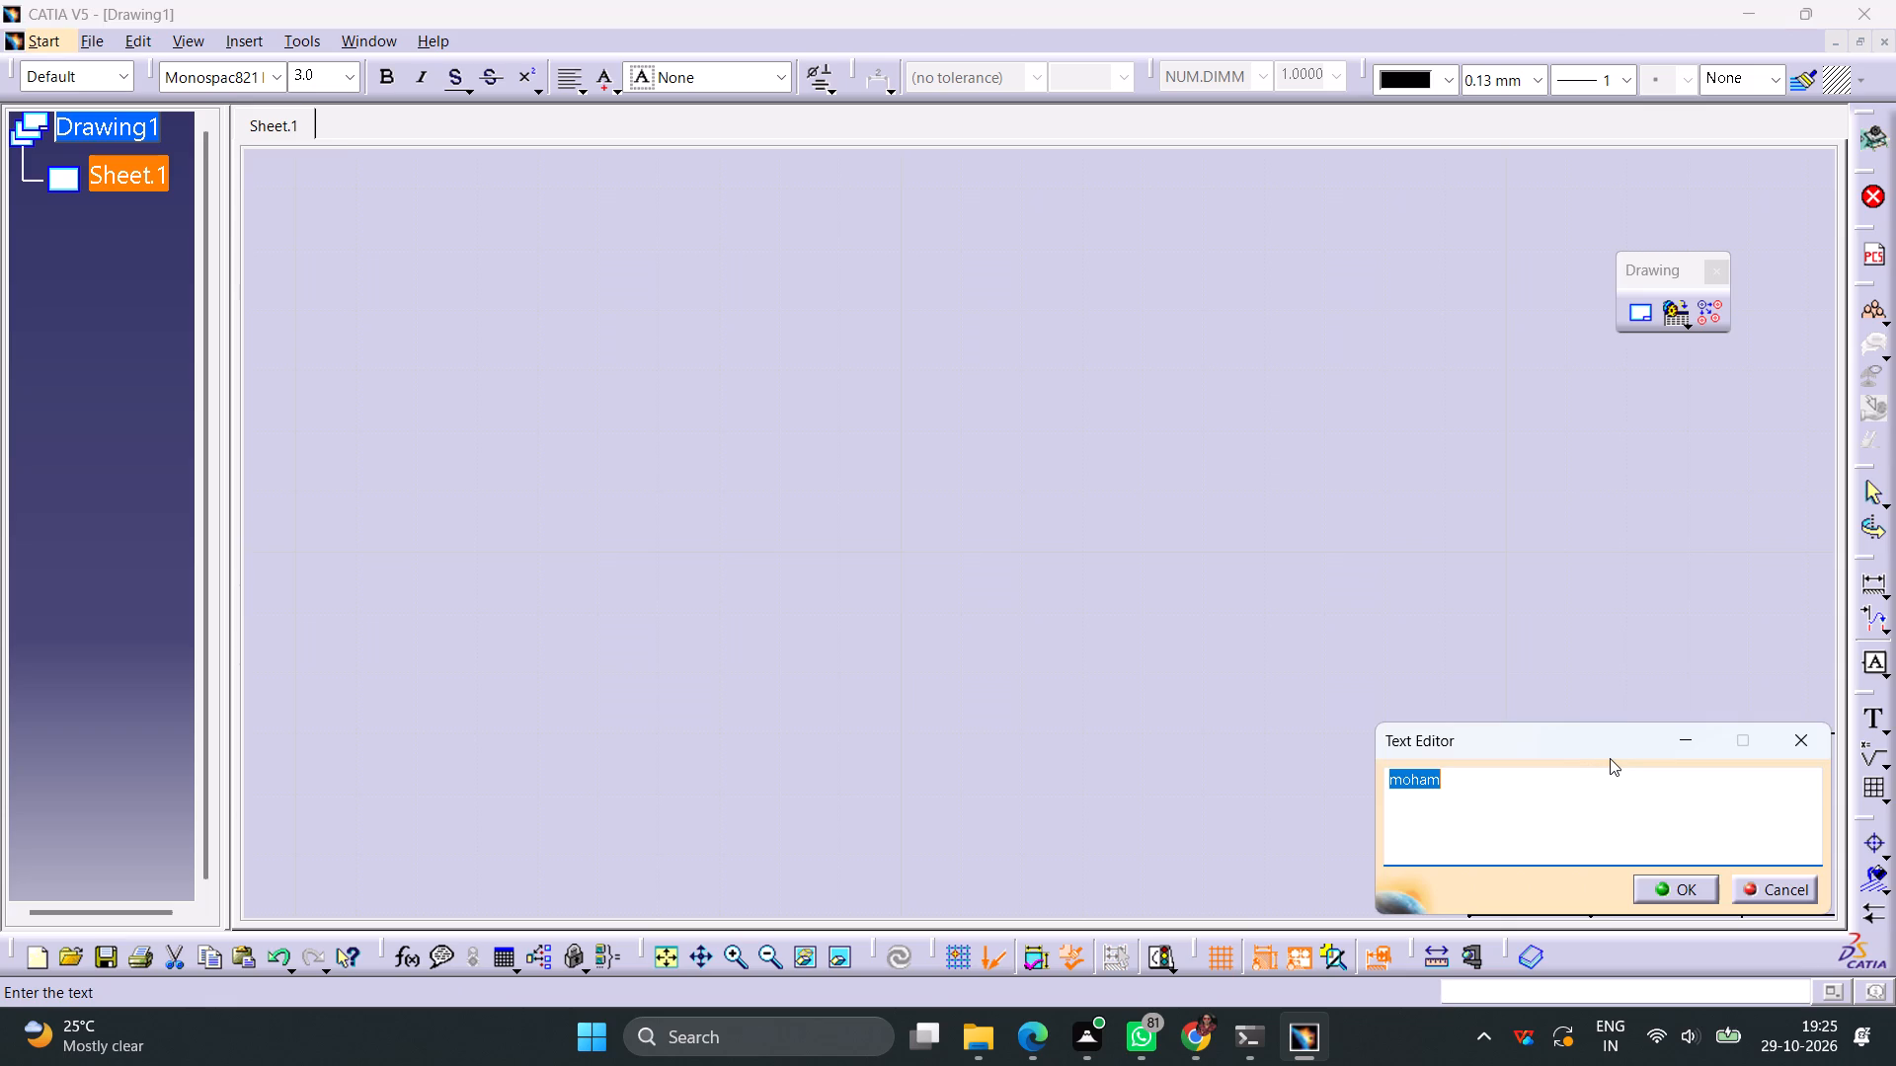
key(t)
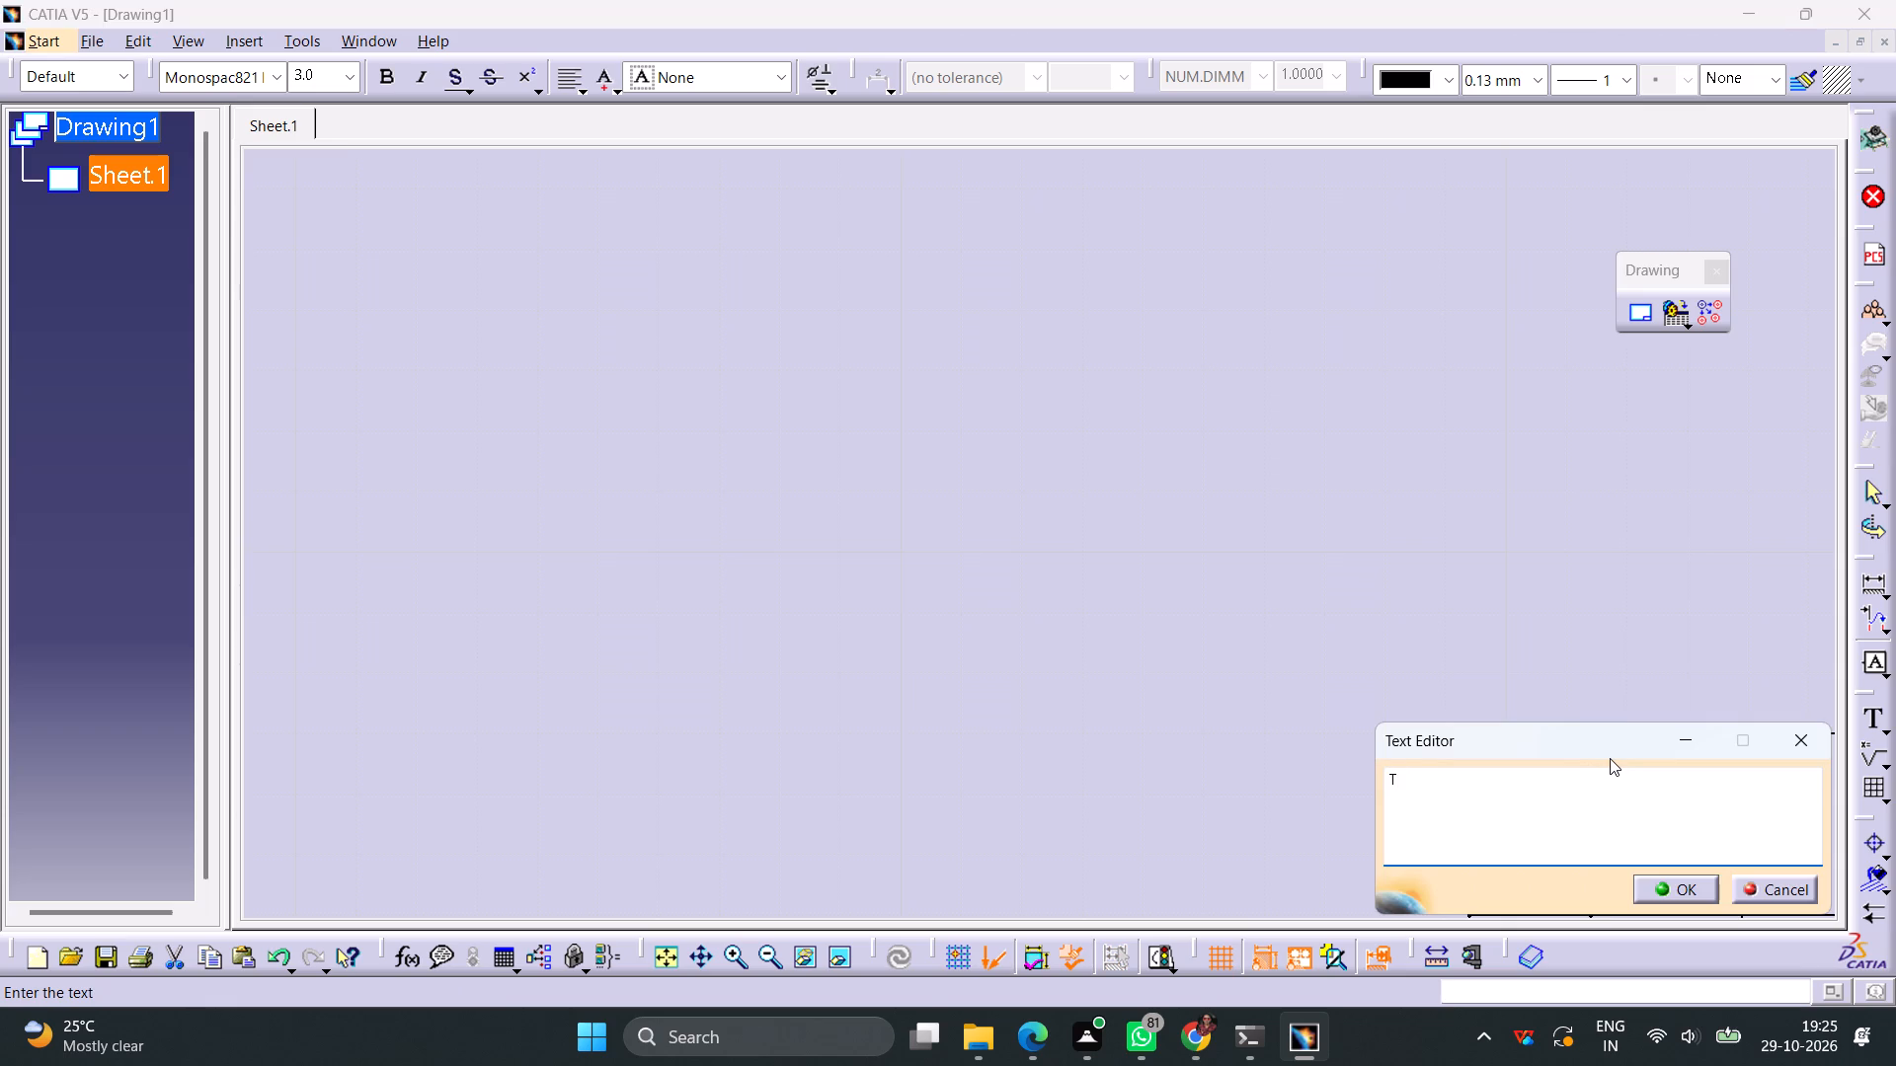
text(alib)
key(Return)
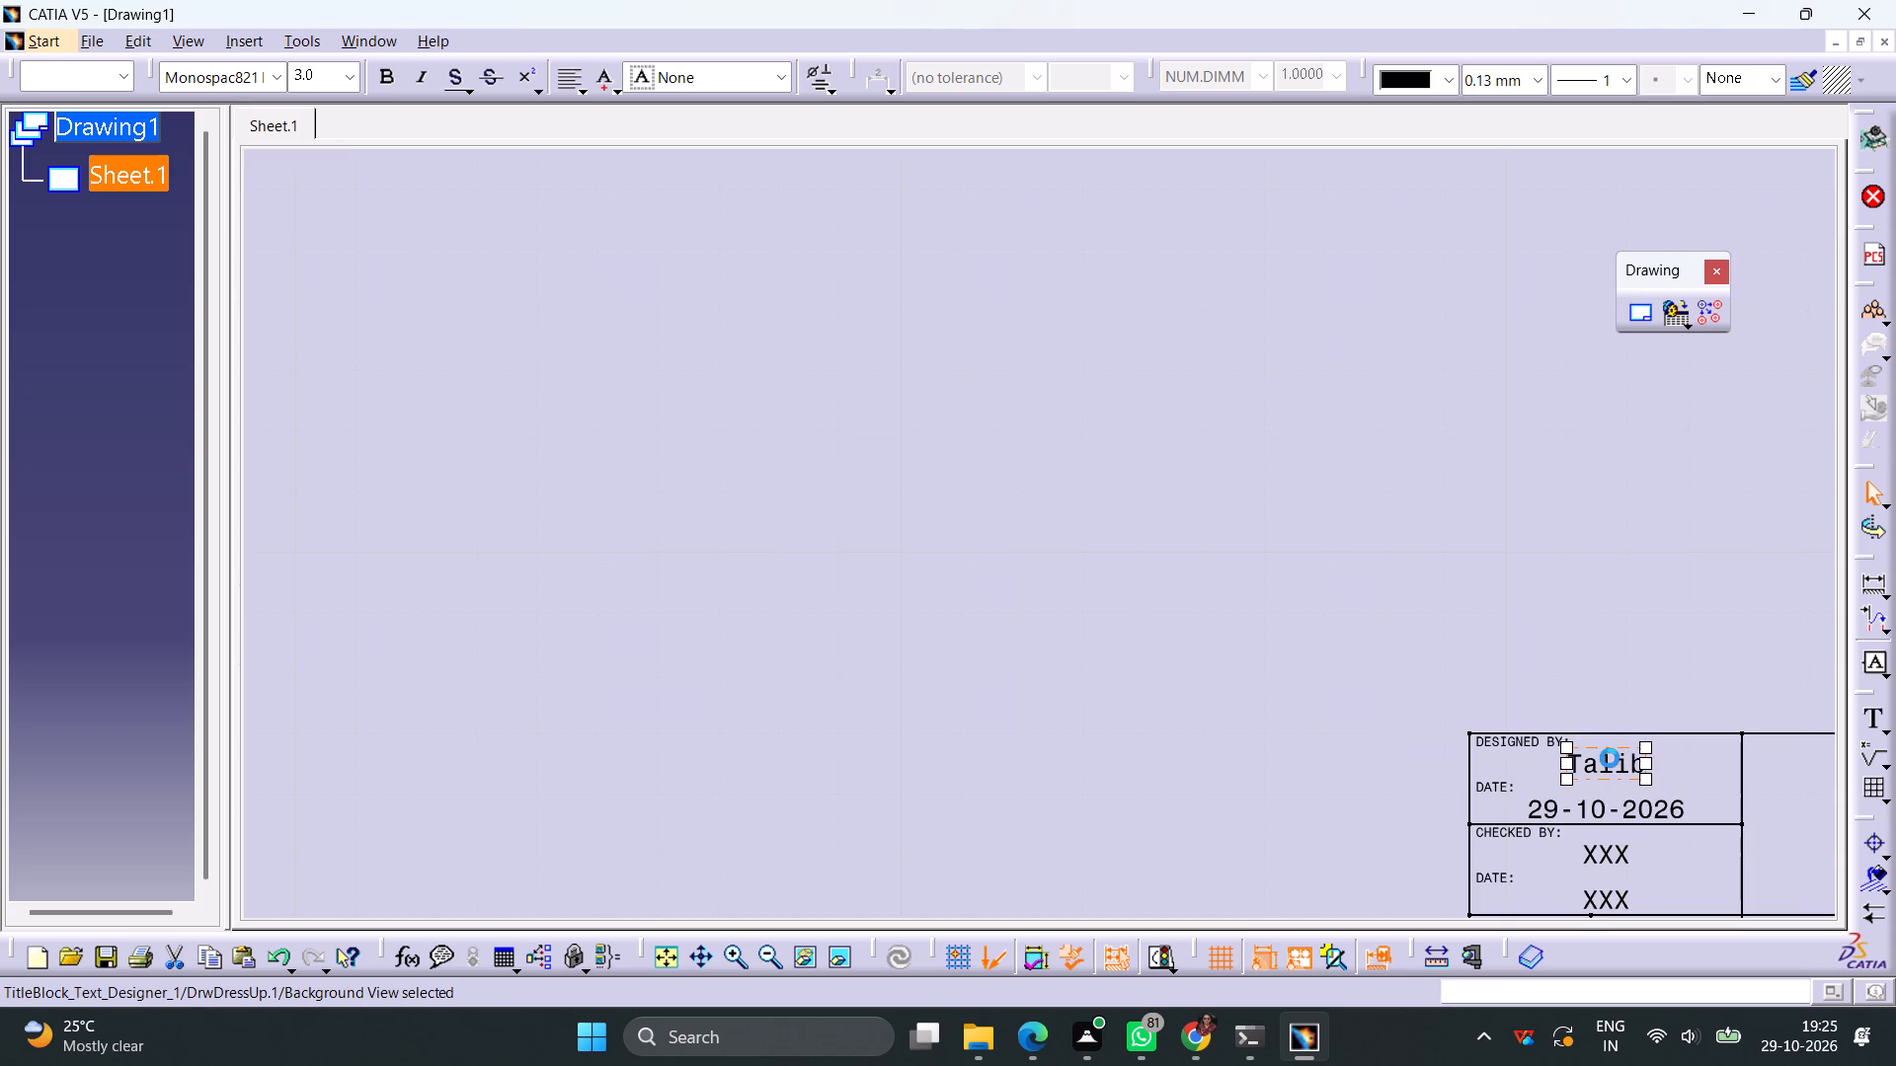
Replace the DASSAULT SYSTEMES text in the title block with Part Model.
middle_drag(1587, 683, 1224, 400)
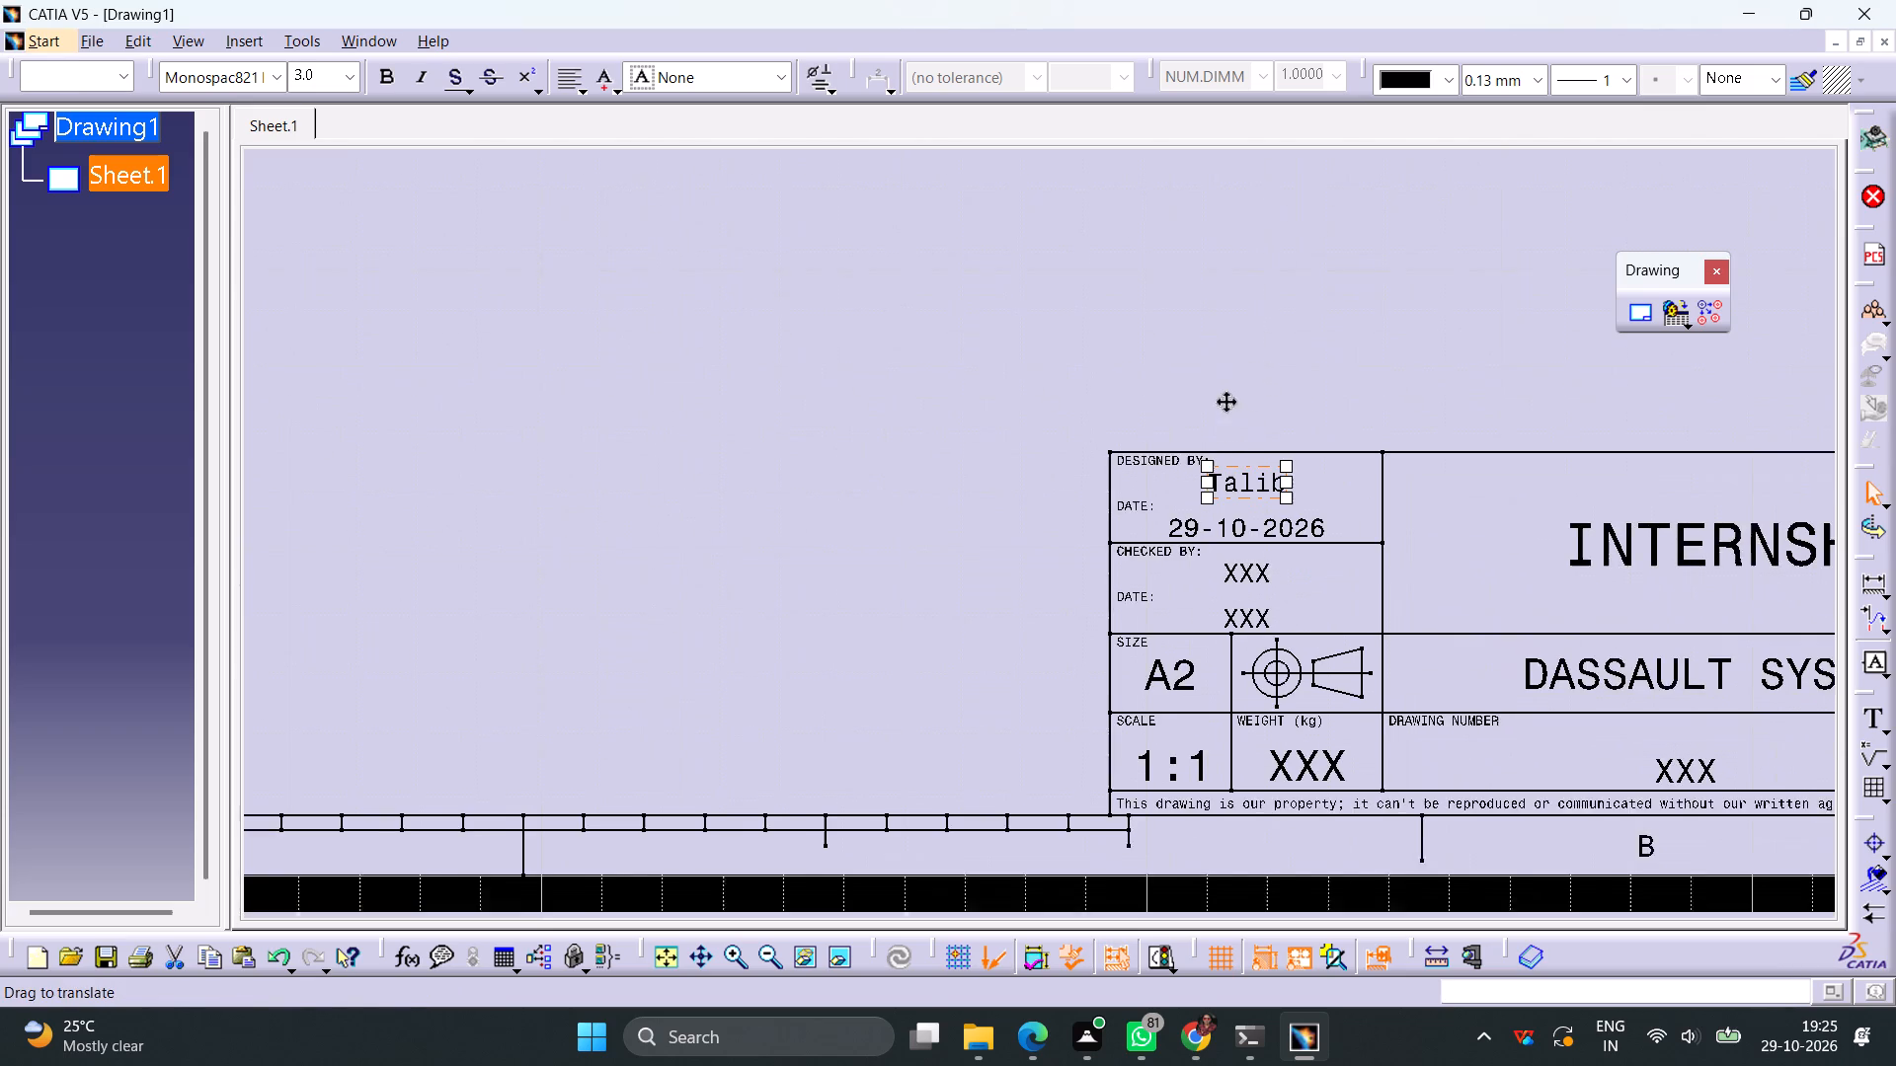
middle_drag(1224, 400, 1224, 399)
double_click(1607, 676)
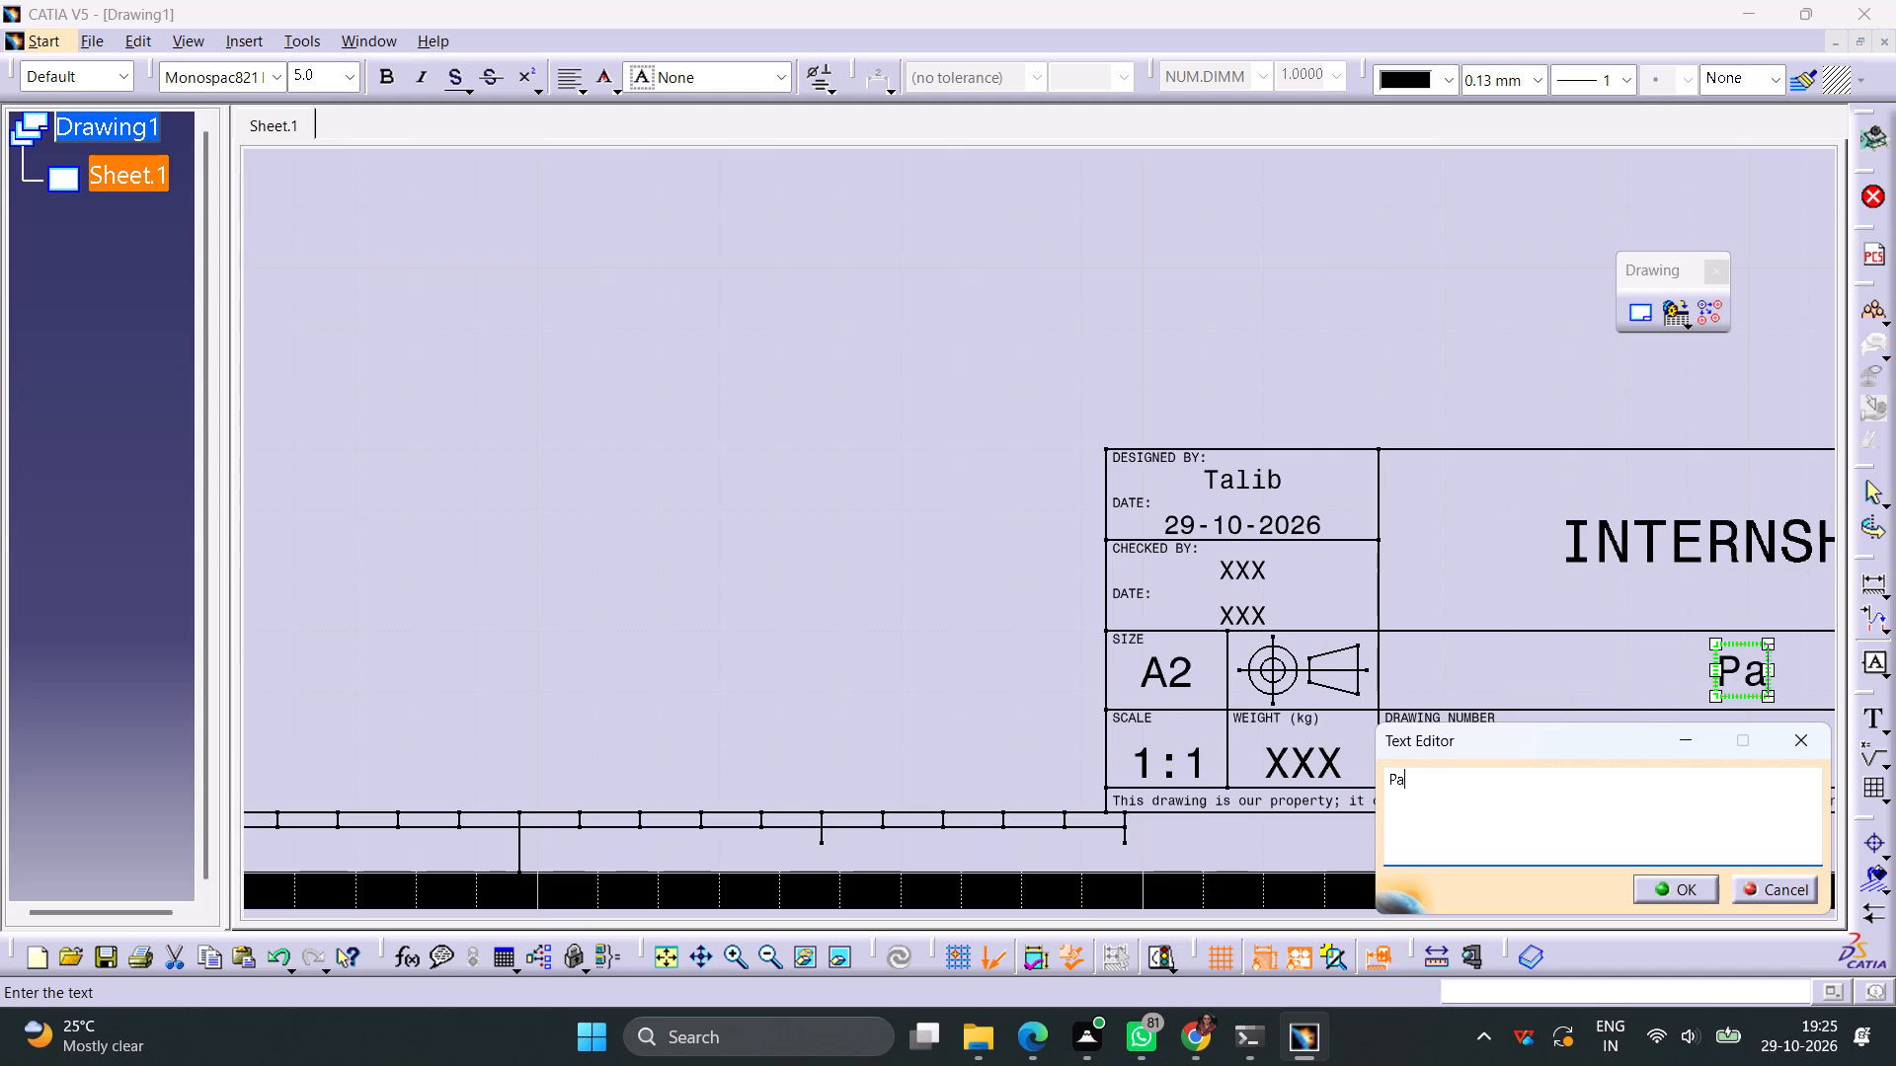
text(odel)
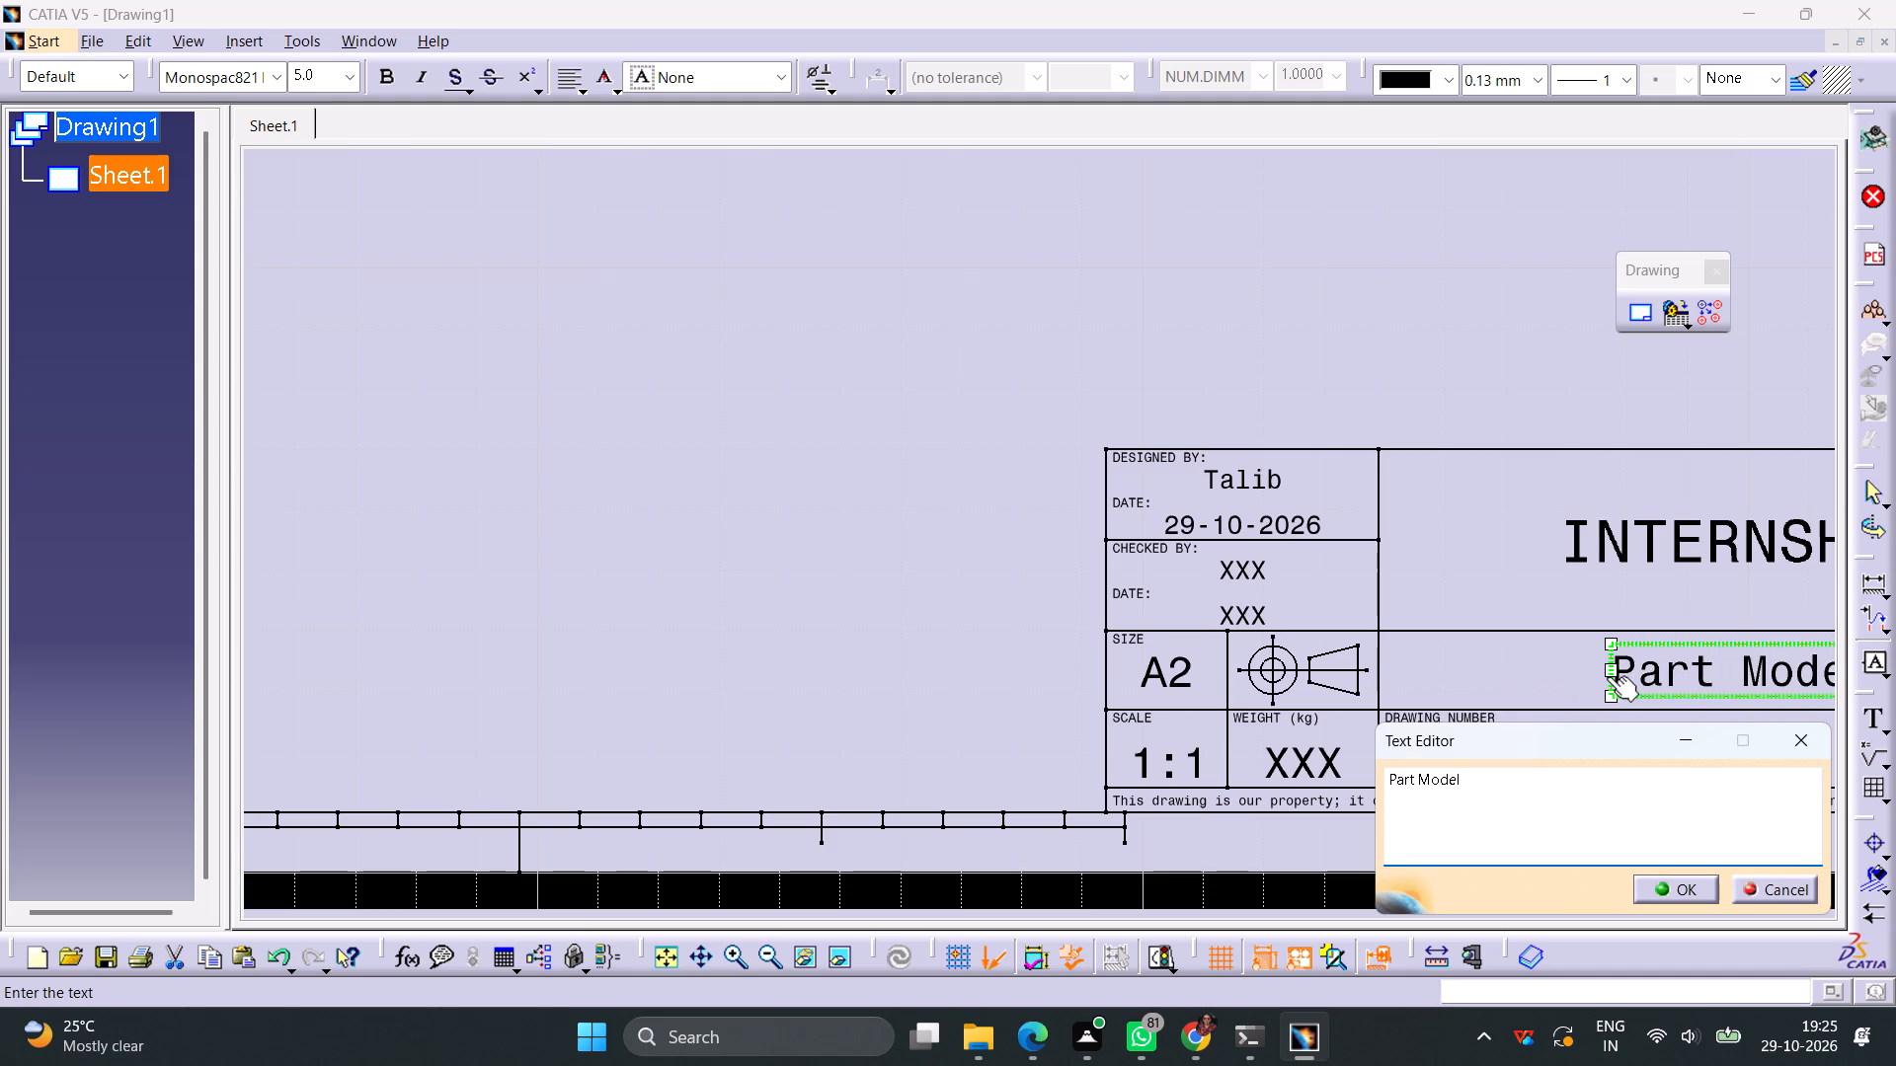
click(1688, 891)
Set the drawing number in the title block to 01.
click(1679, 758)
click(1679, 758)
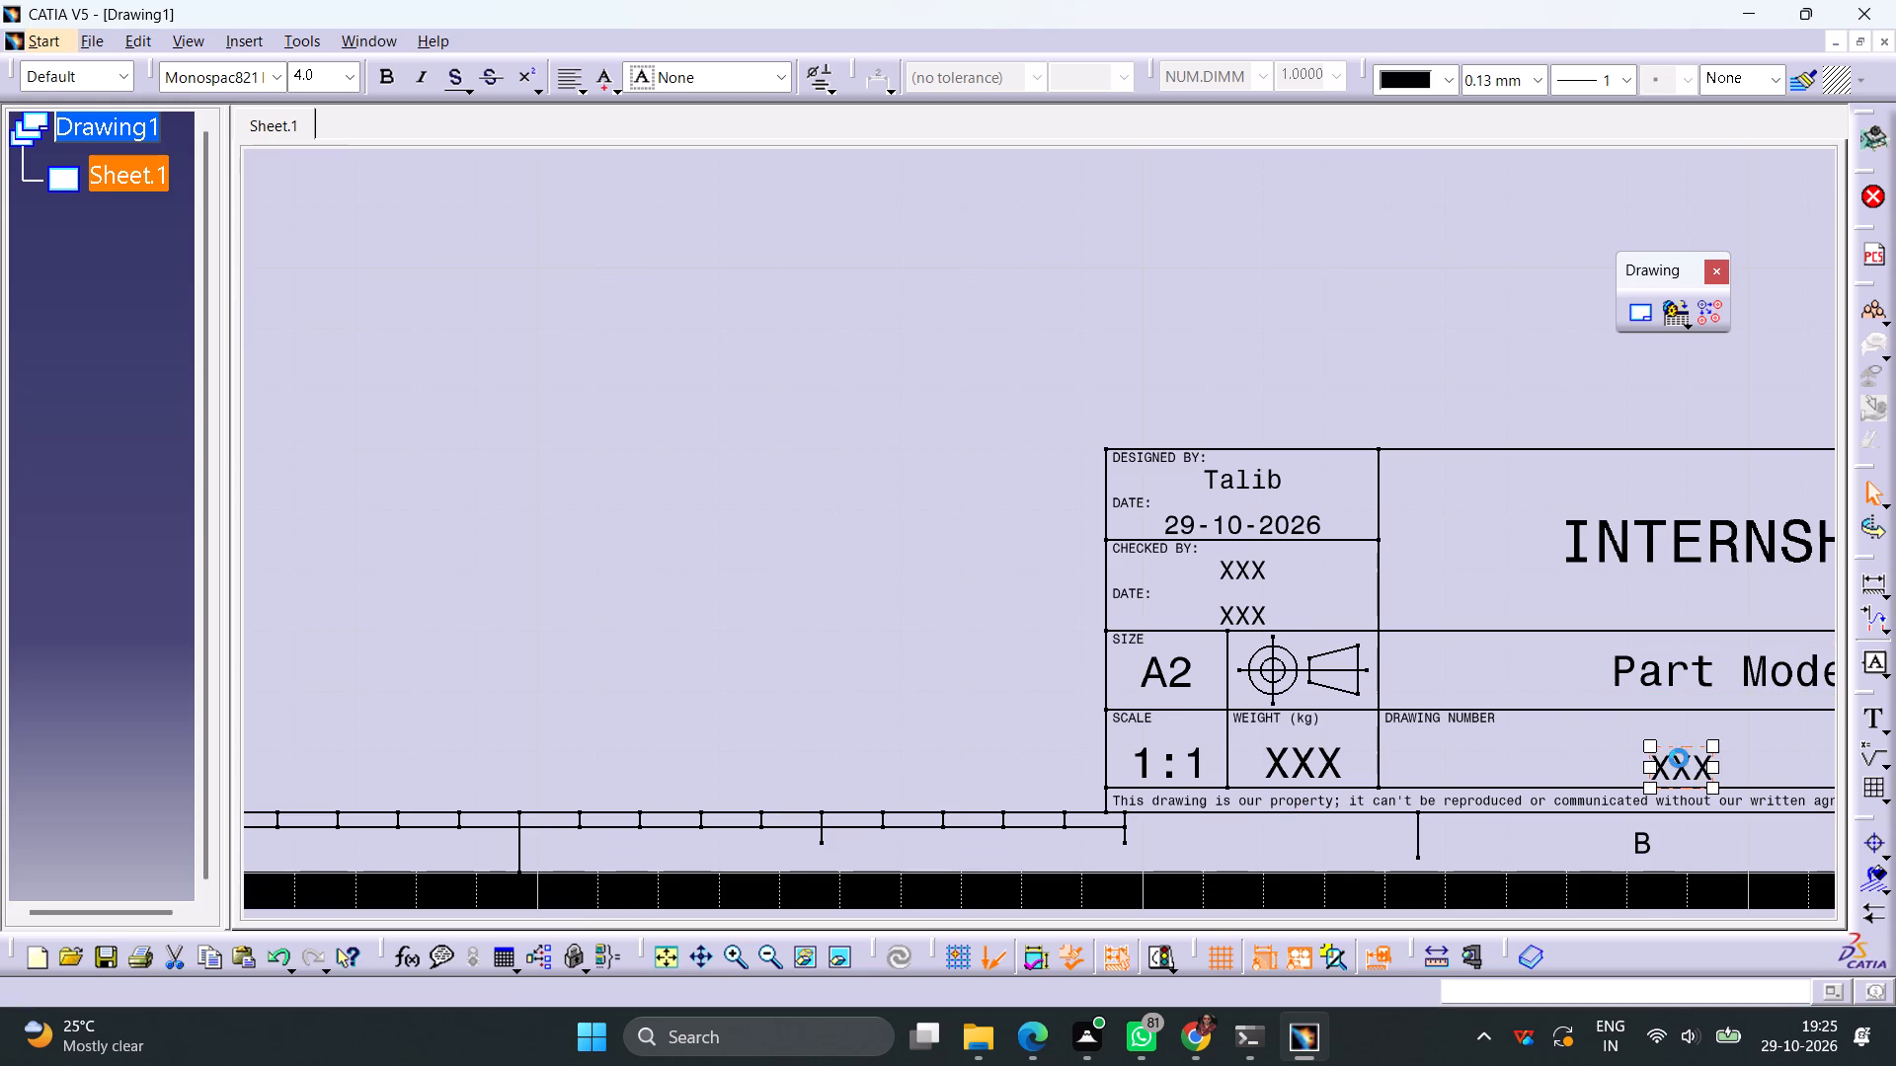
text(01)
key(Return)
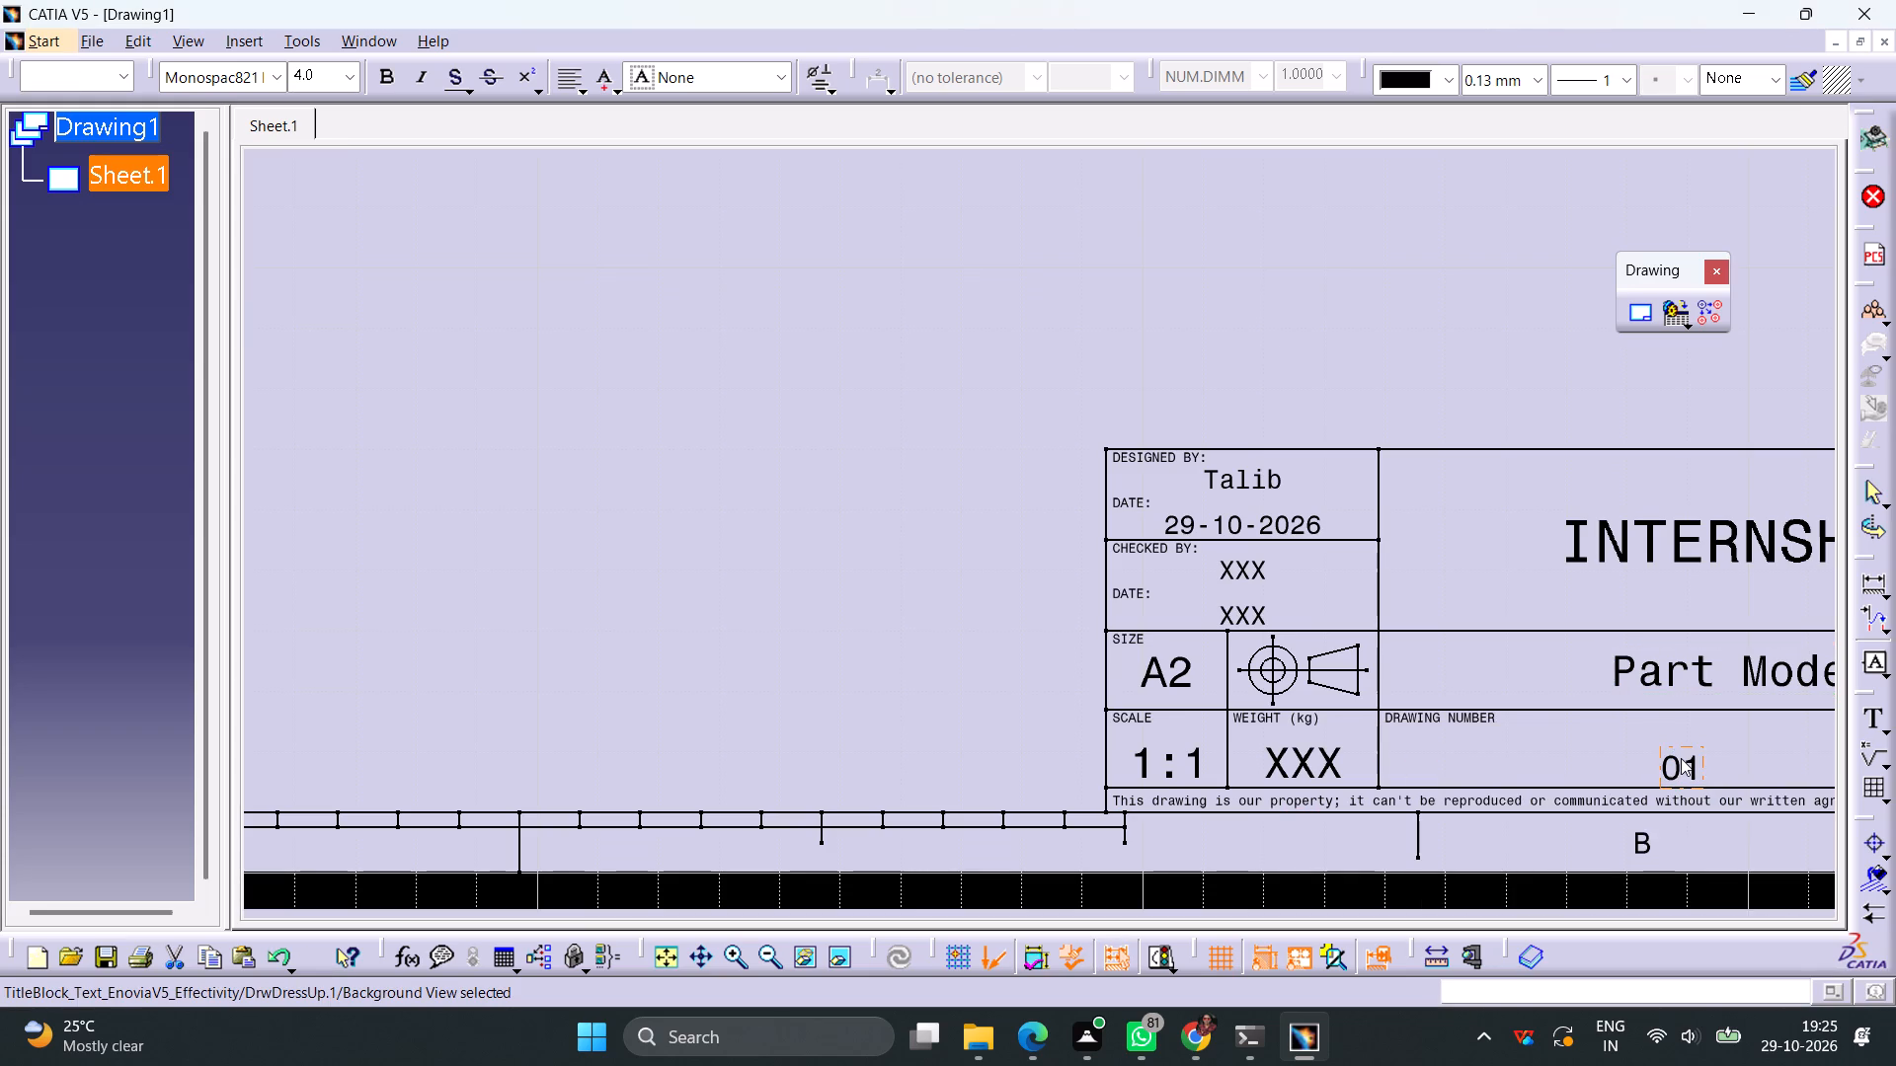
Return from the sheet background to the working views.
click(131, 37)
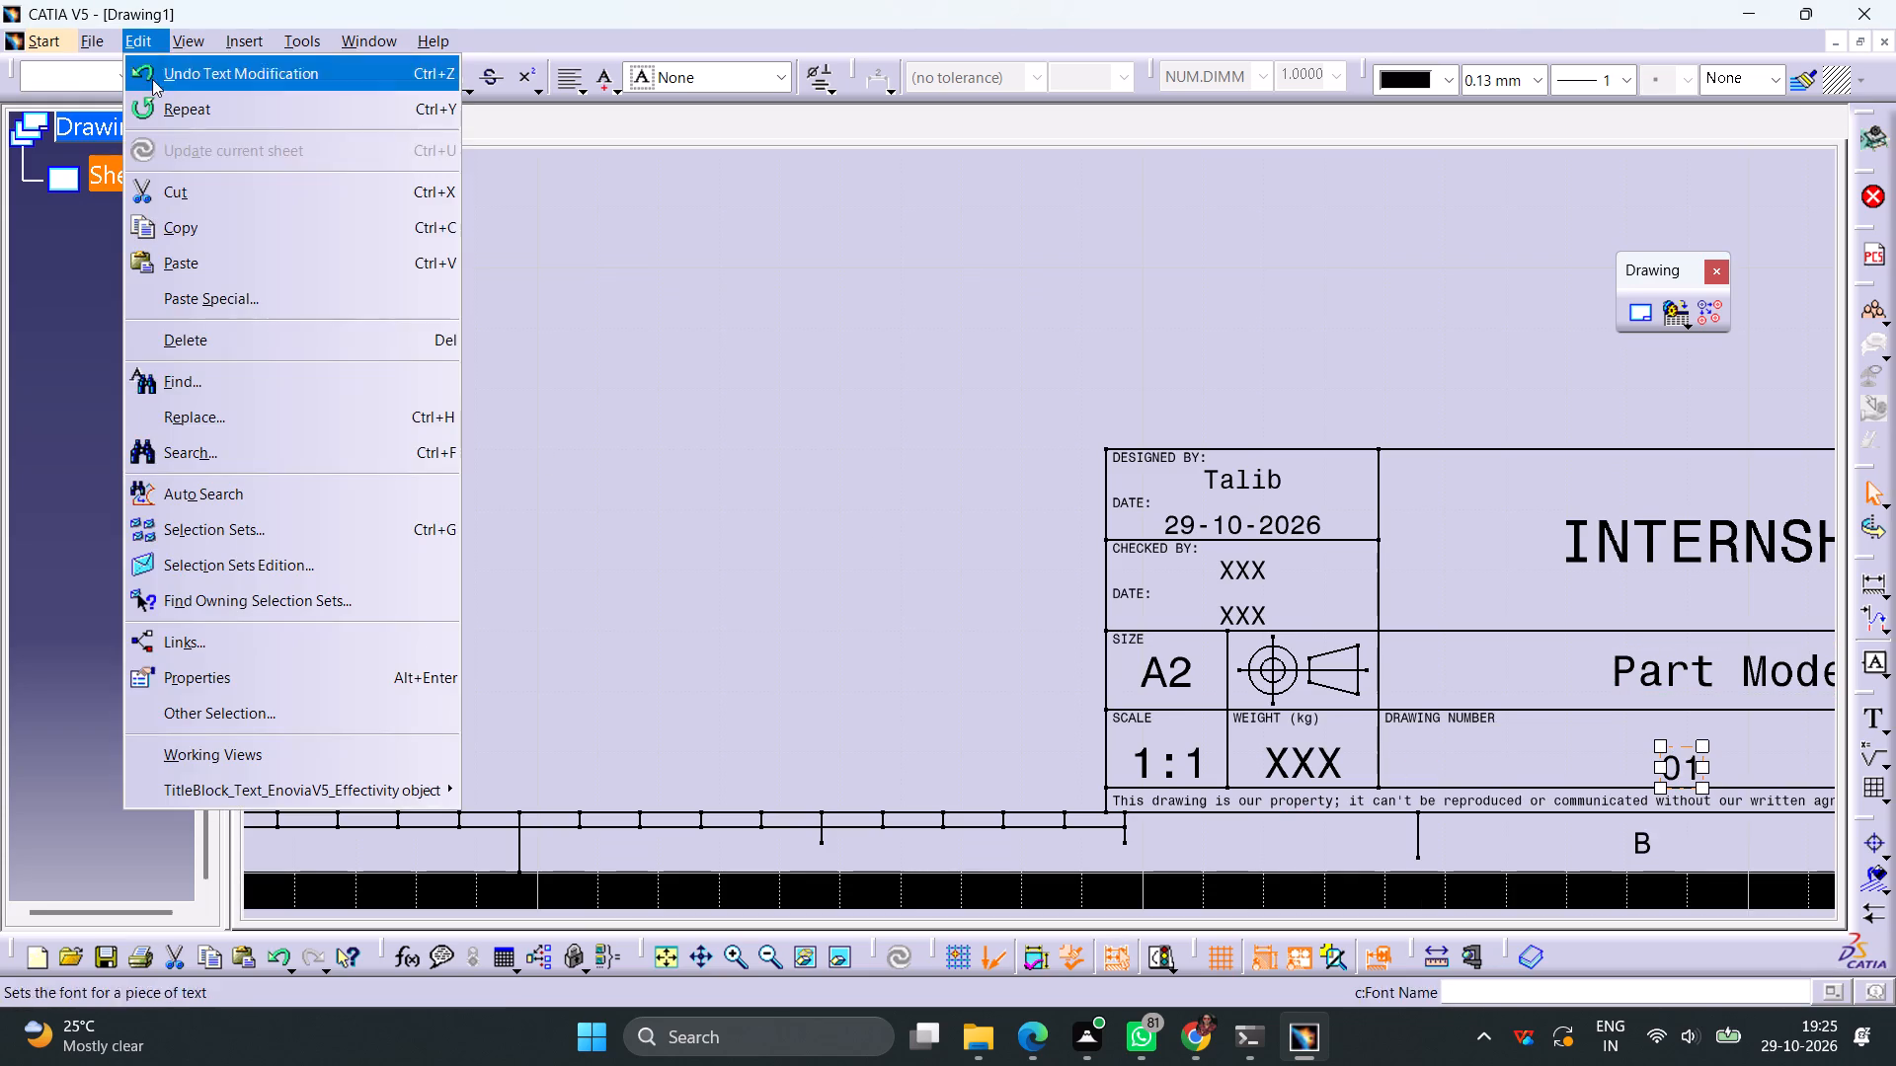
click(198, 750)
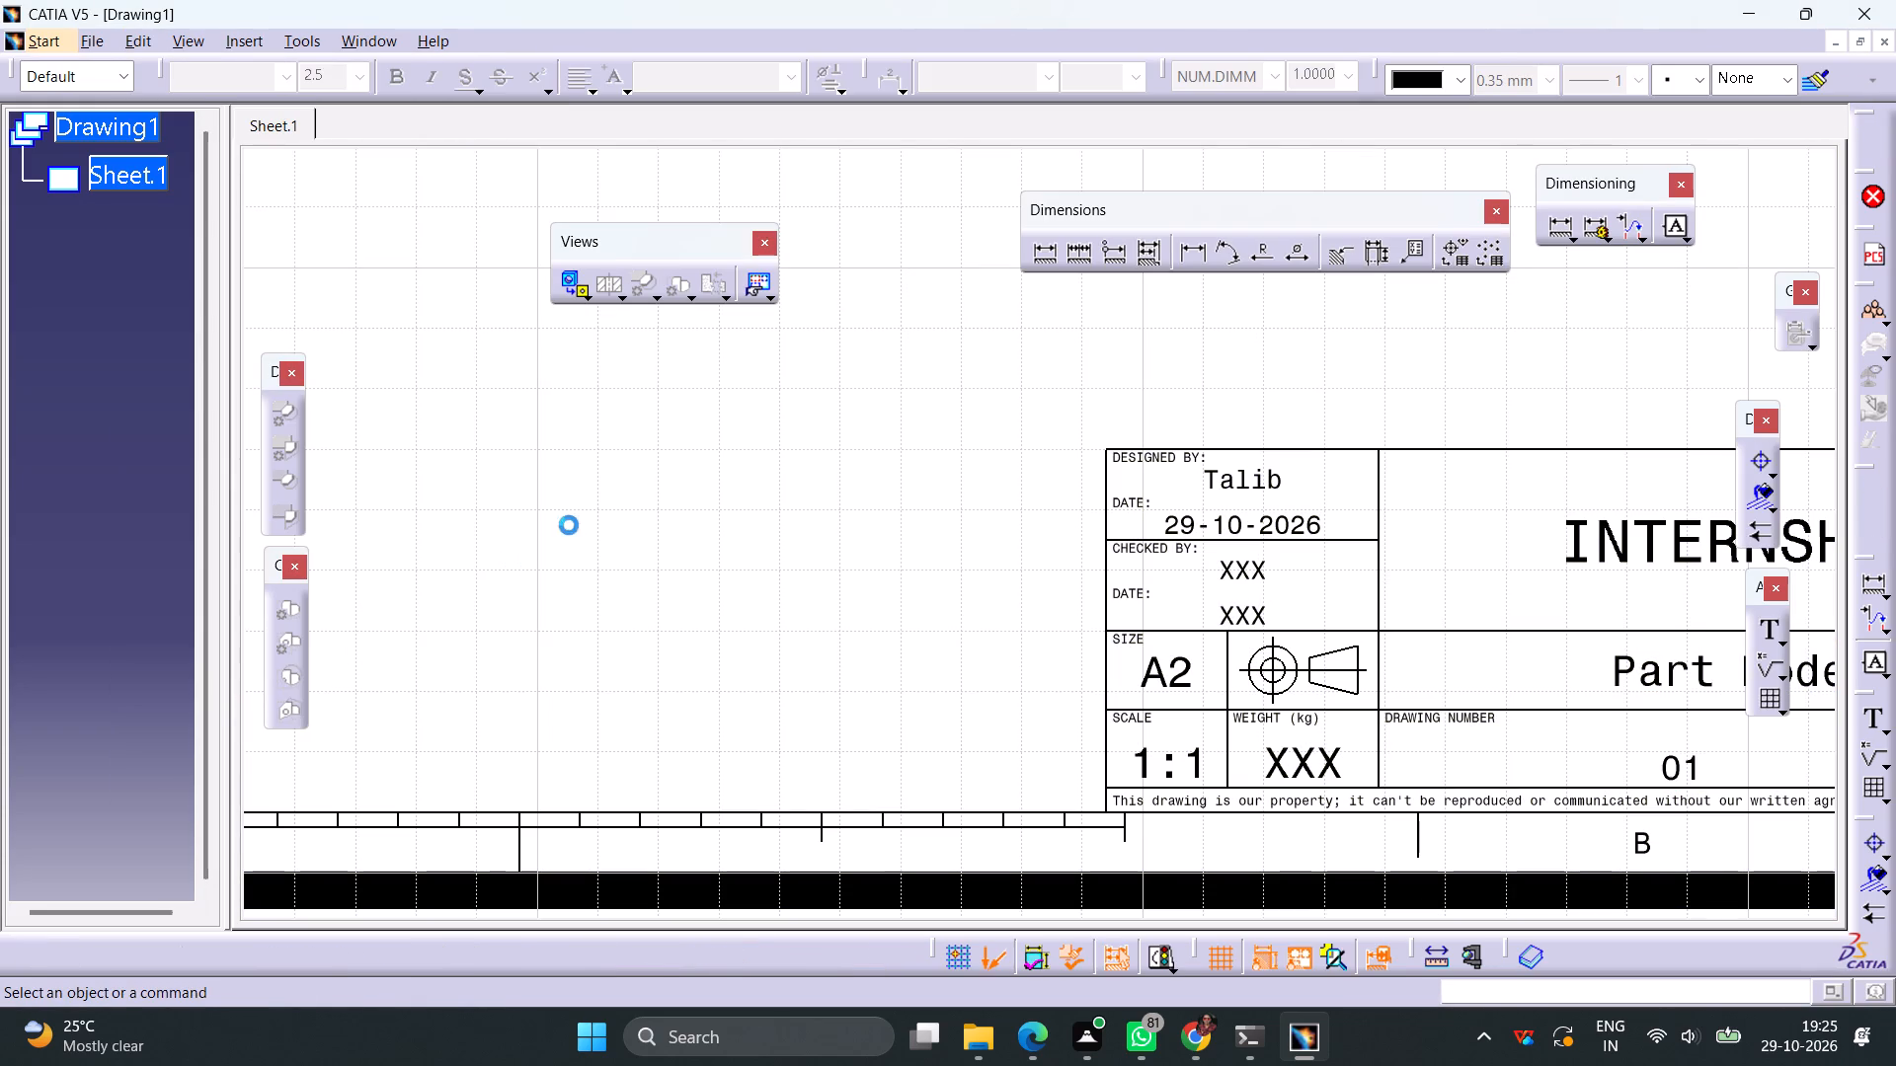
Create a front view using the flat side face of the duct's curved section, placed in the sheet's lower-left area.
ctrl+middle_drag(904, 431, 898, 613)
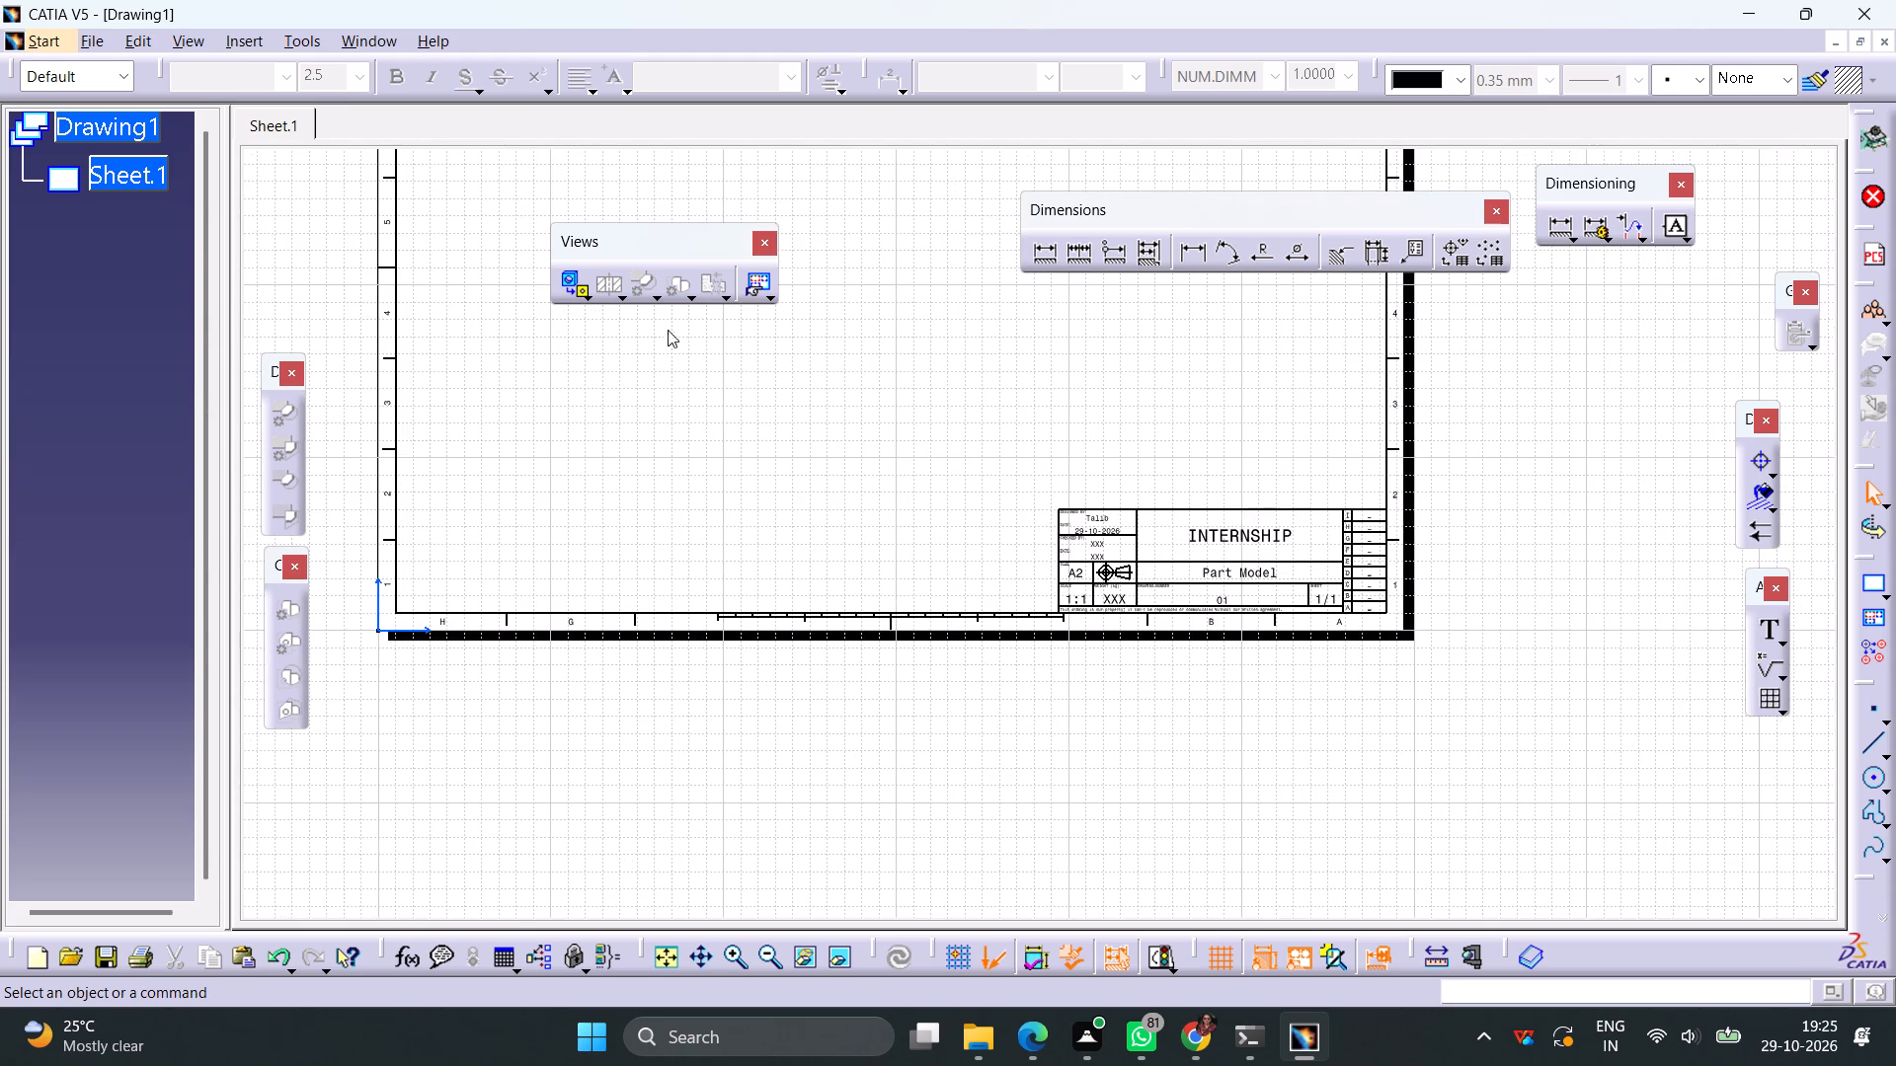
click(575, 281)
click(379, 39)
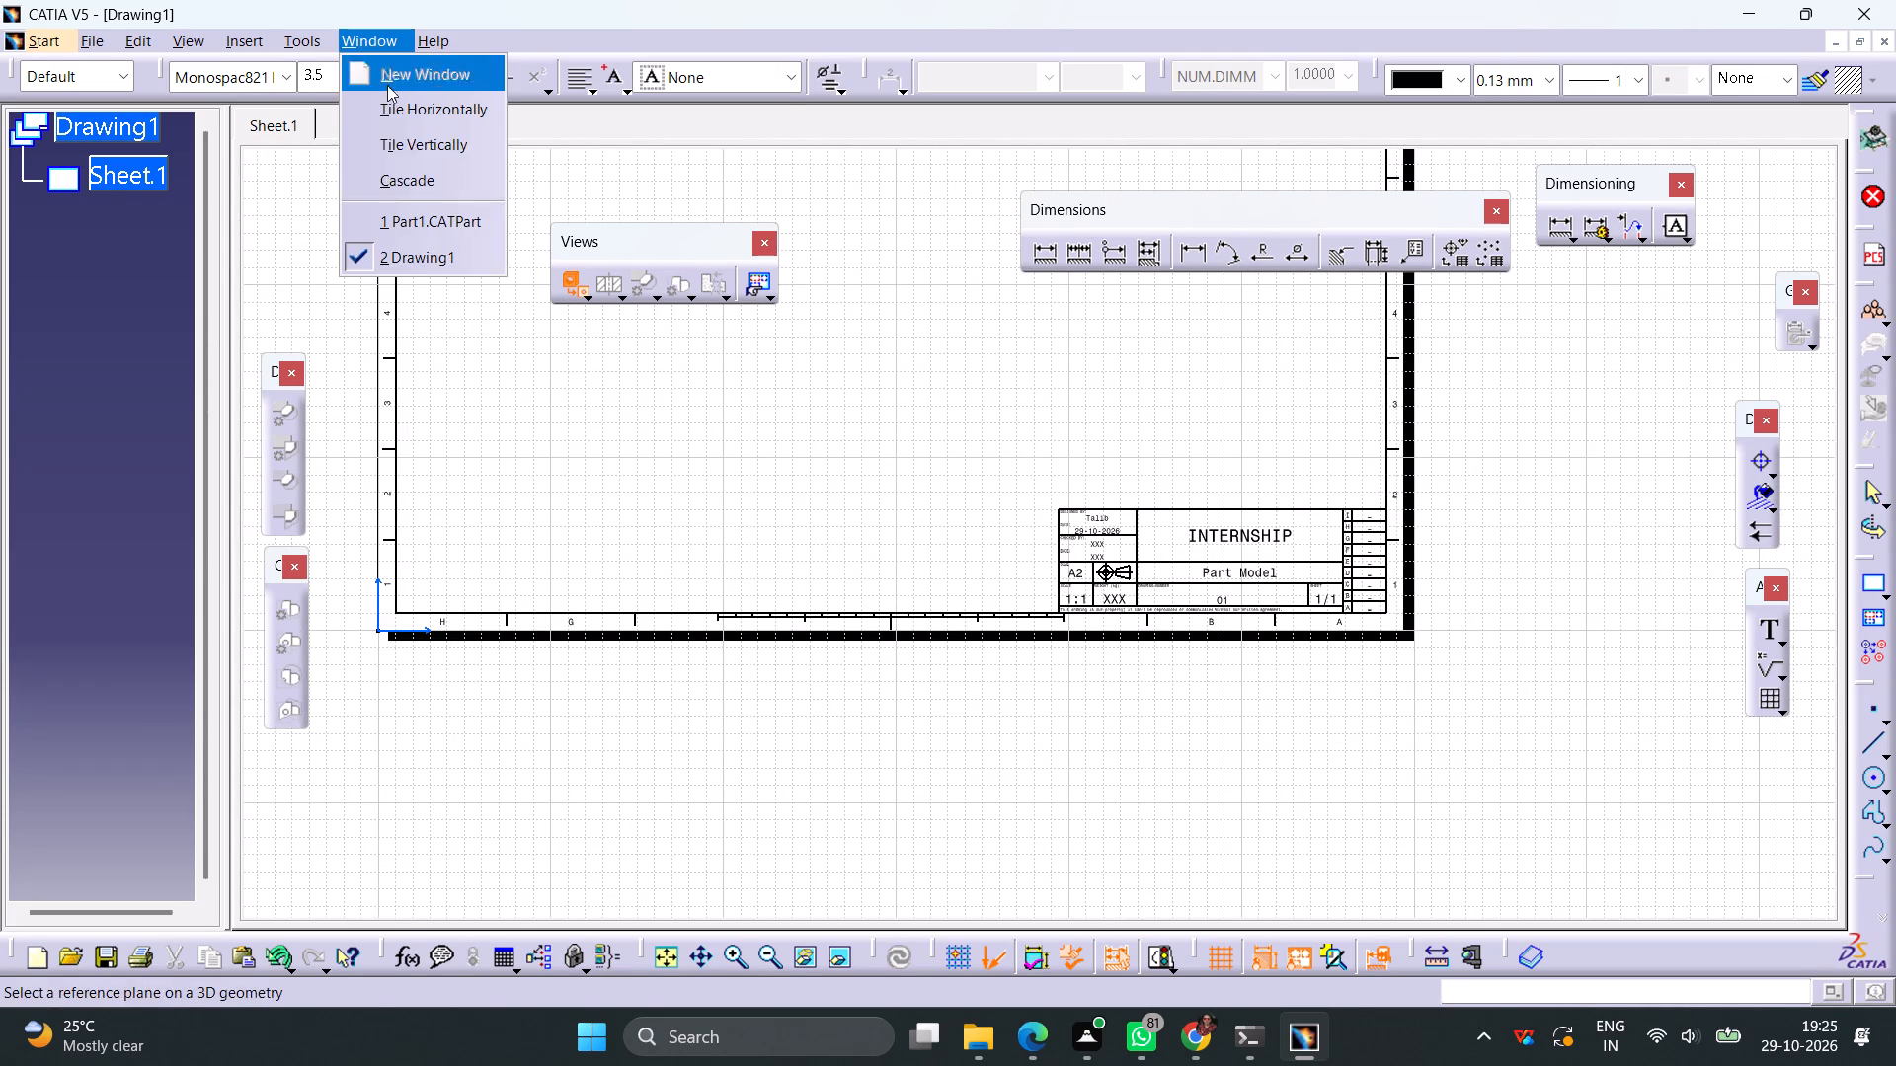
click(445, 209)
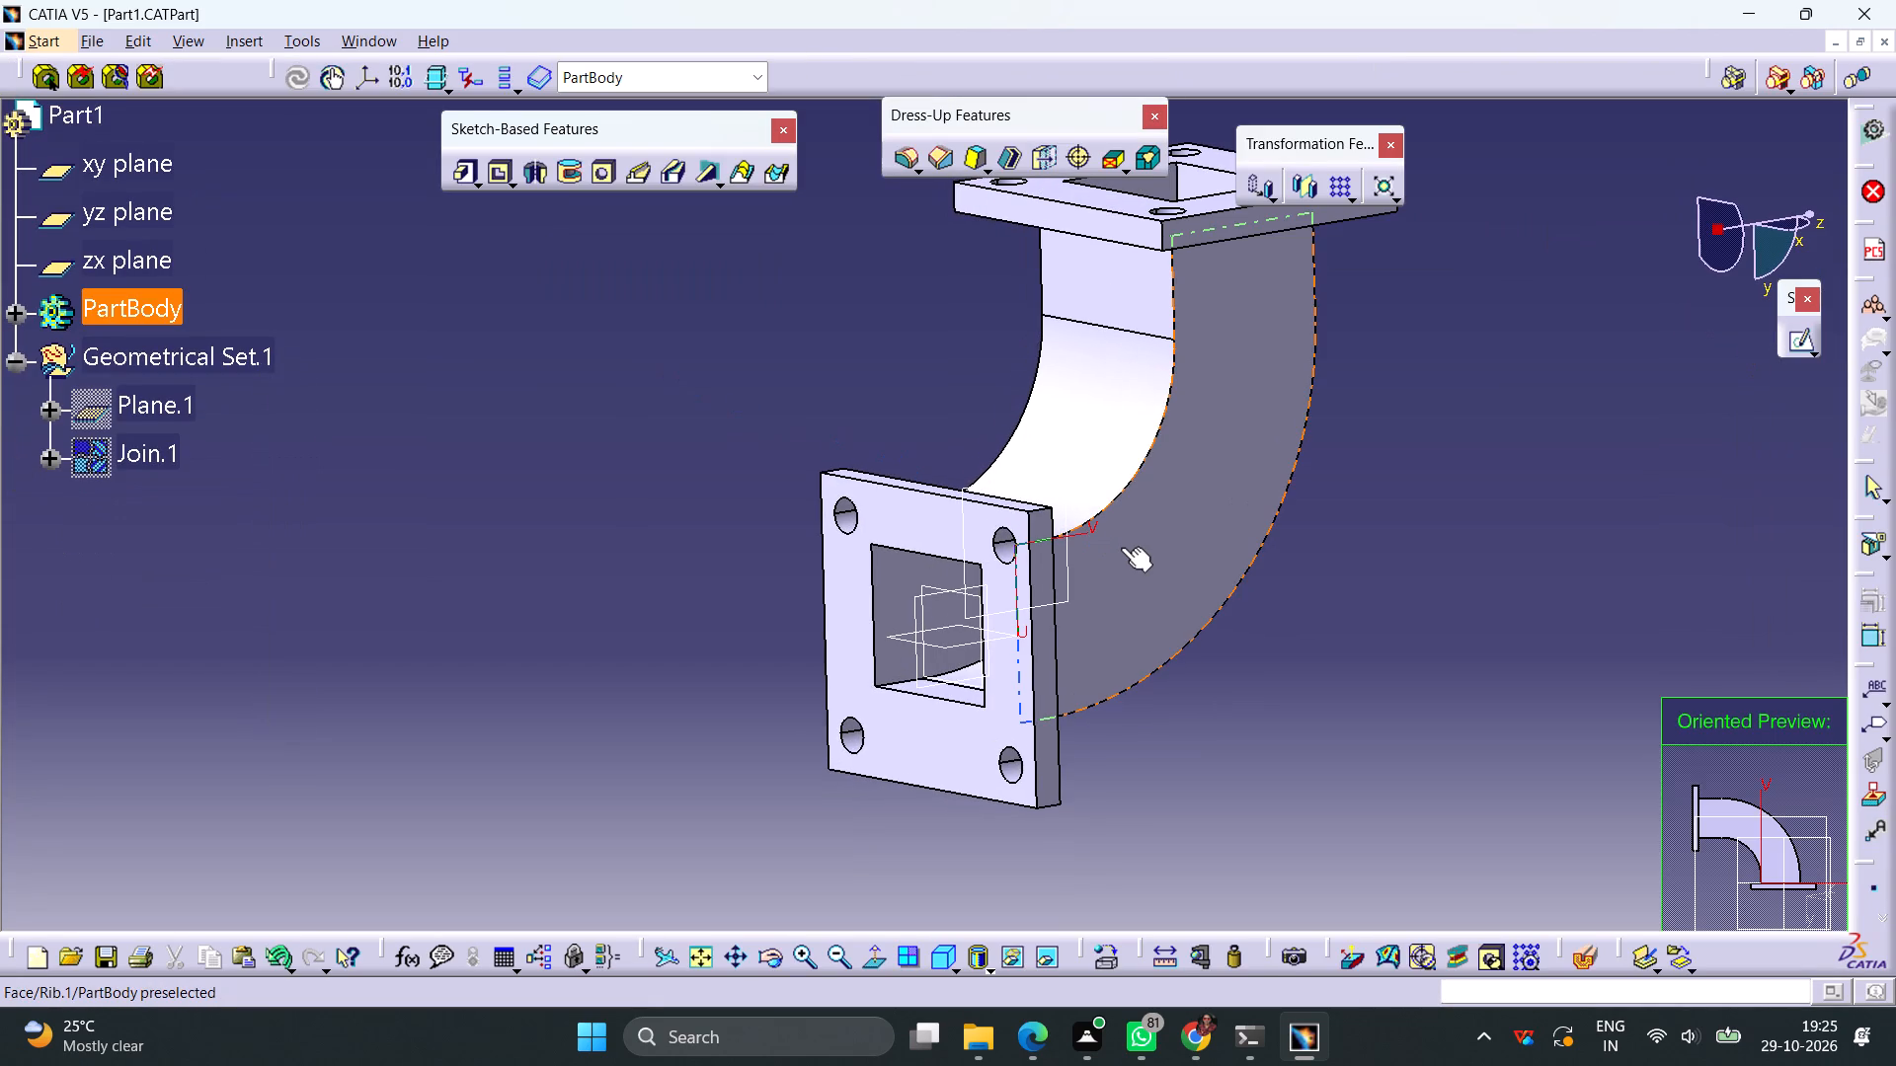
click(1121, 547)
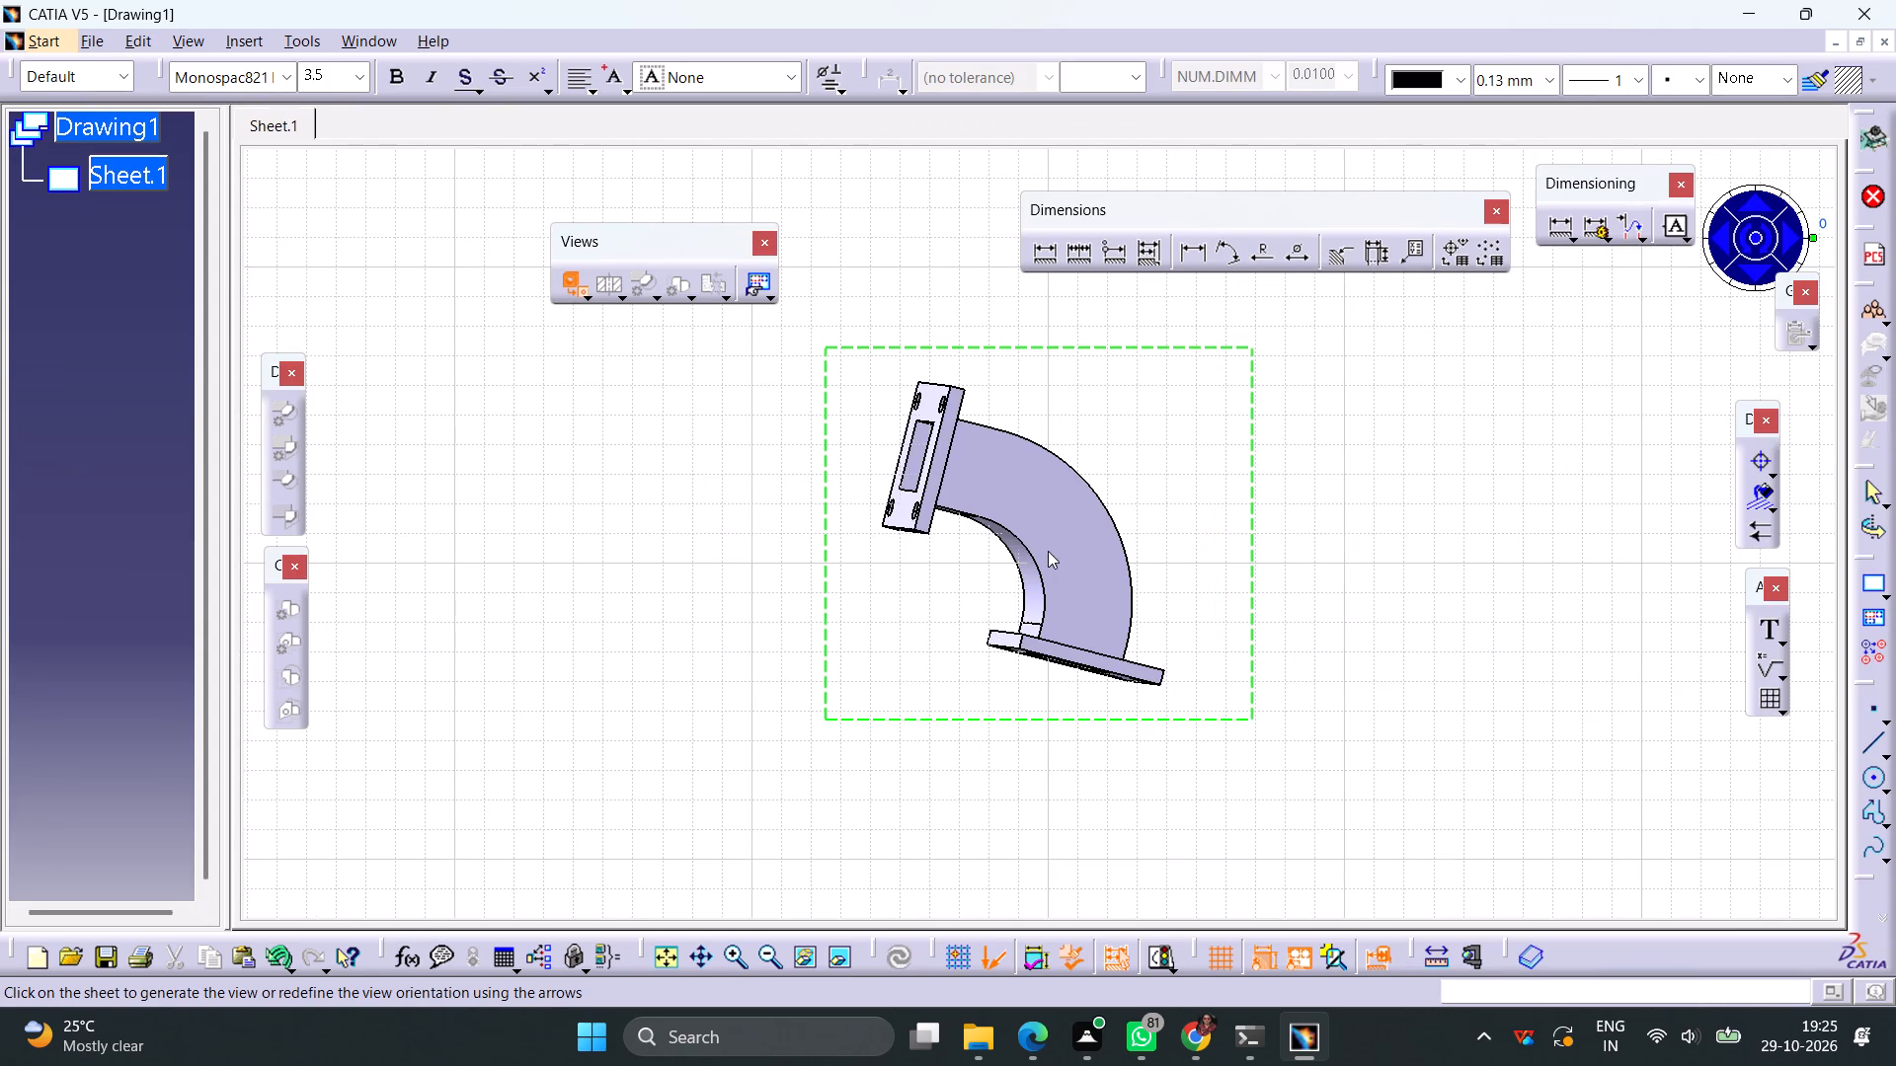
ctrl+middle_drag(1256, 498, 1252, 577)
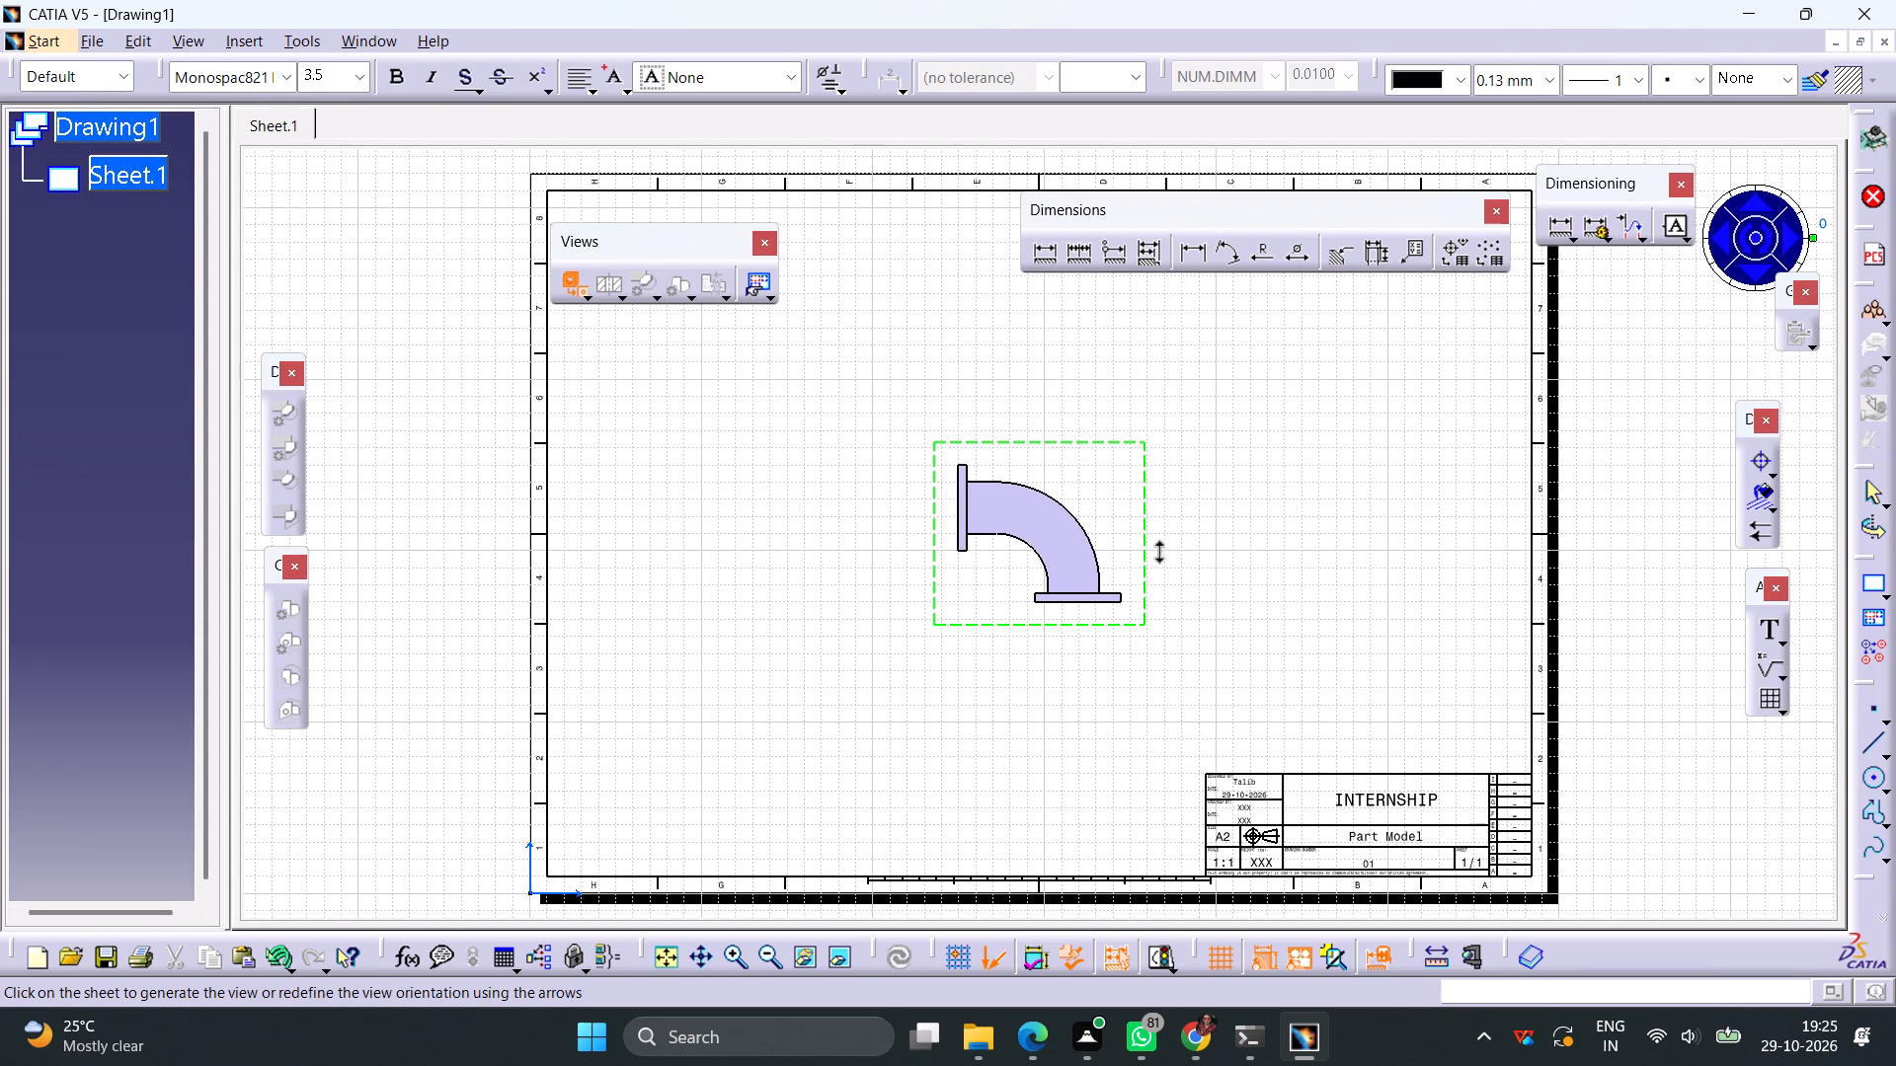
drag(990, 627, 914, 655)
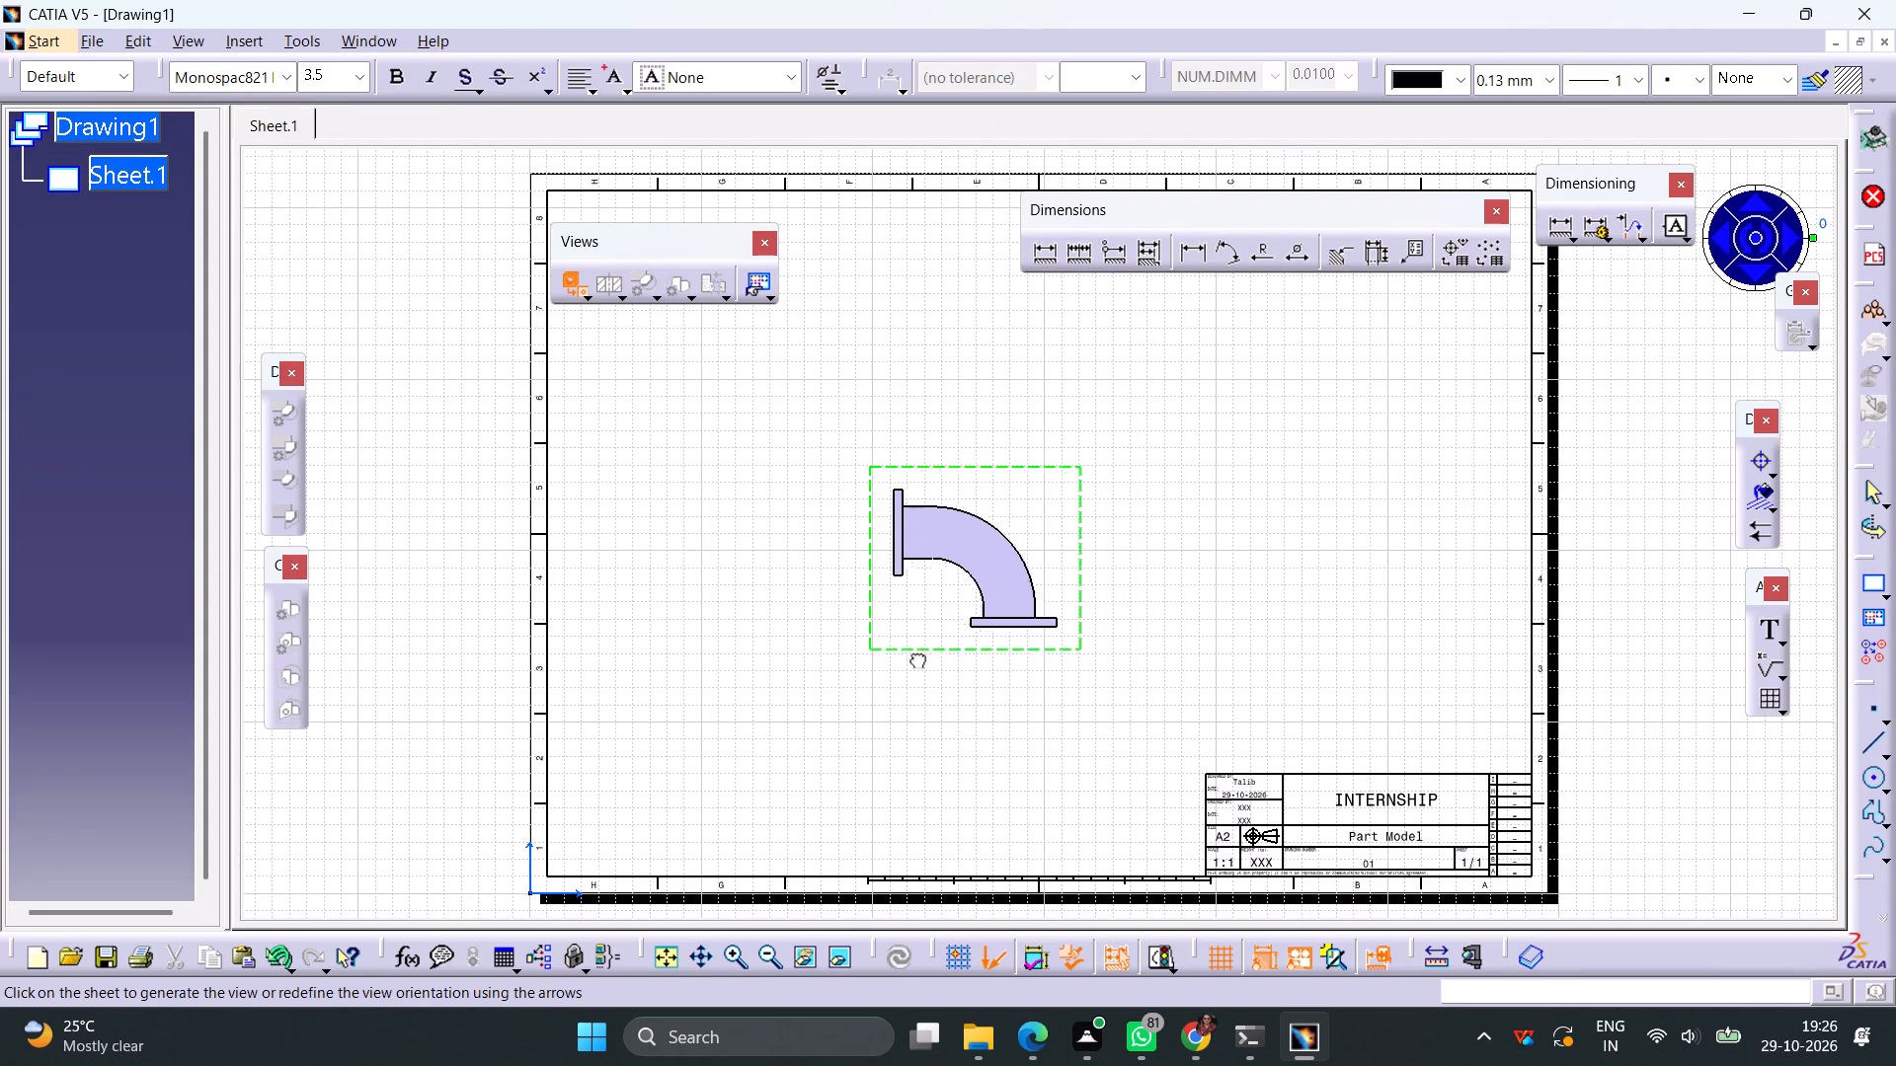
drag(914, 655, 678, 730)
click(868, 742)
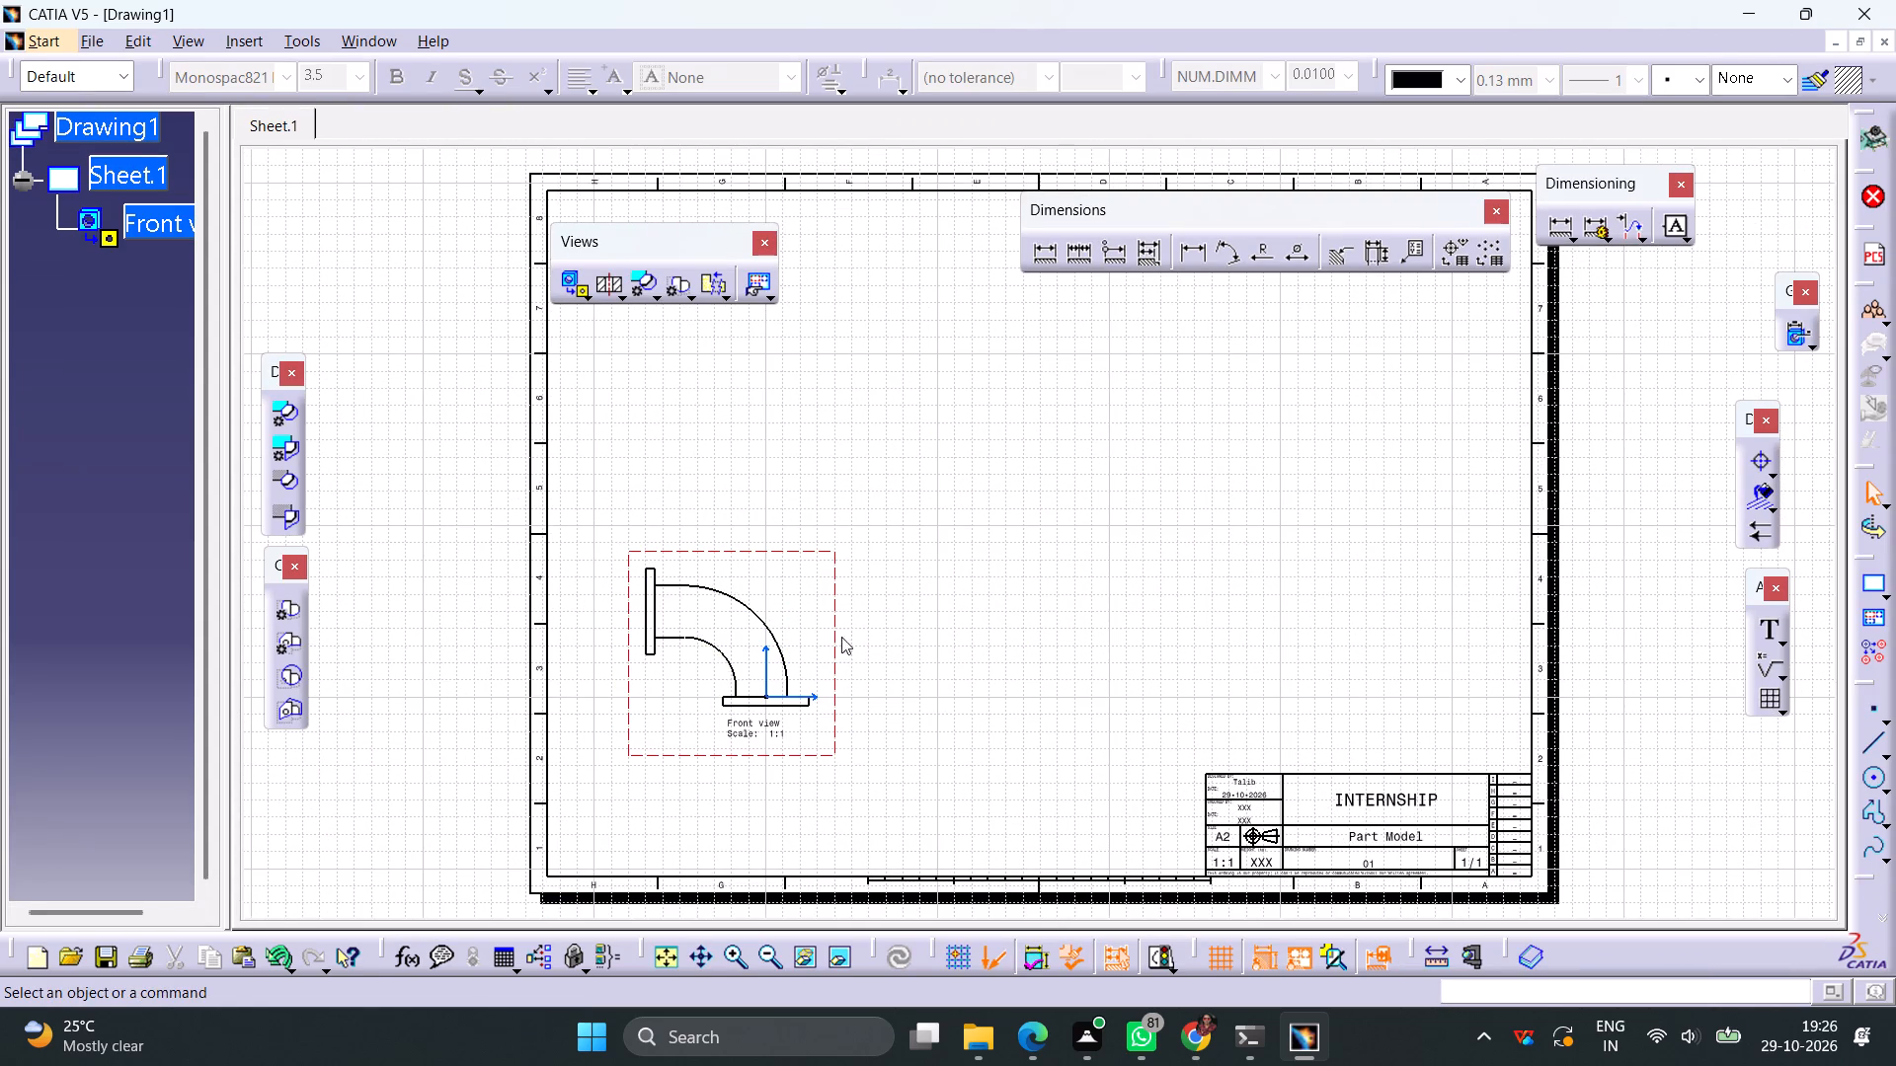
Enable hidden lines, center lines and axes in the front view's properties.
right_click(836, 625)
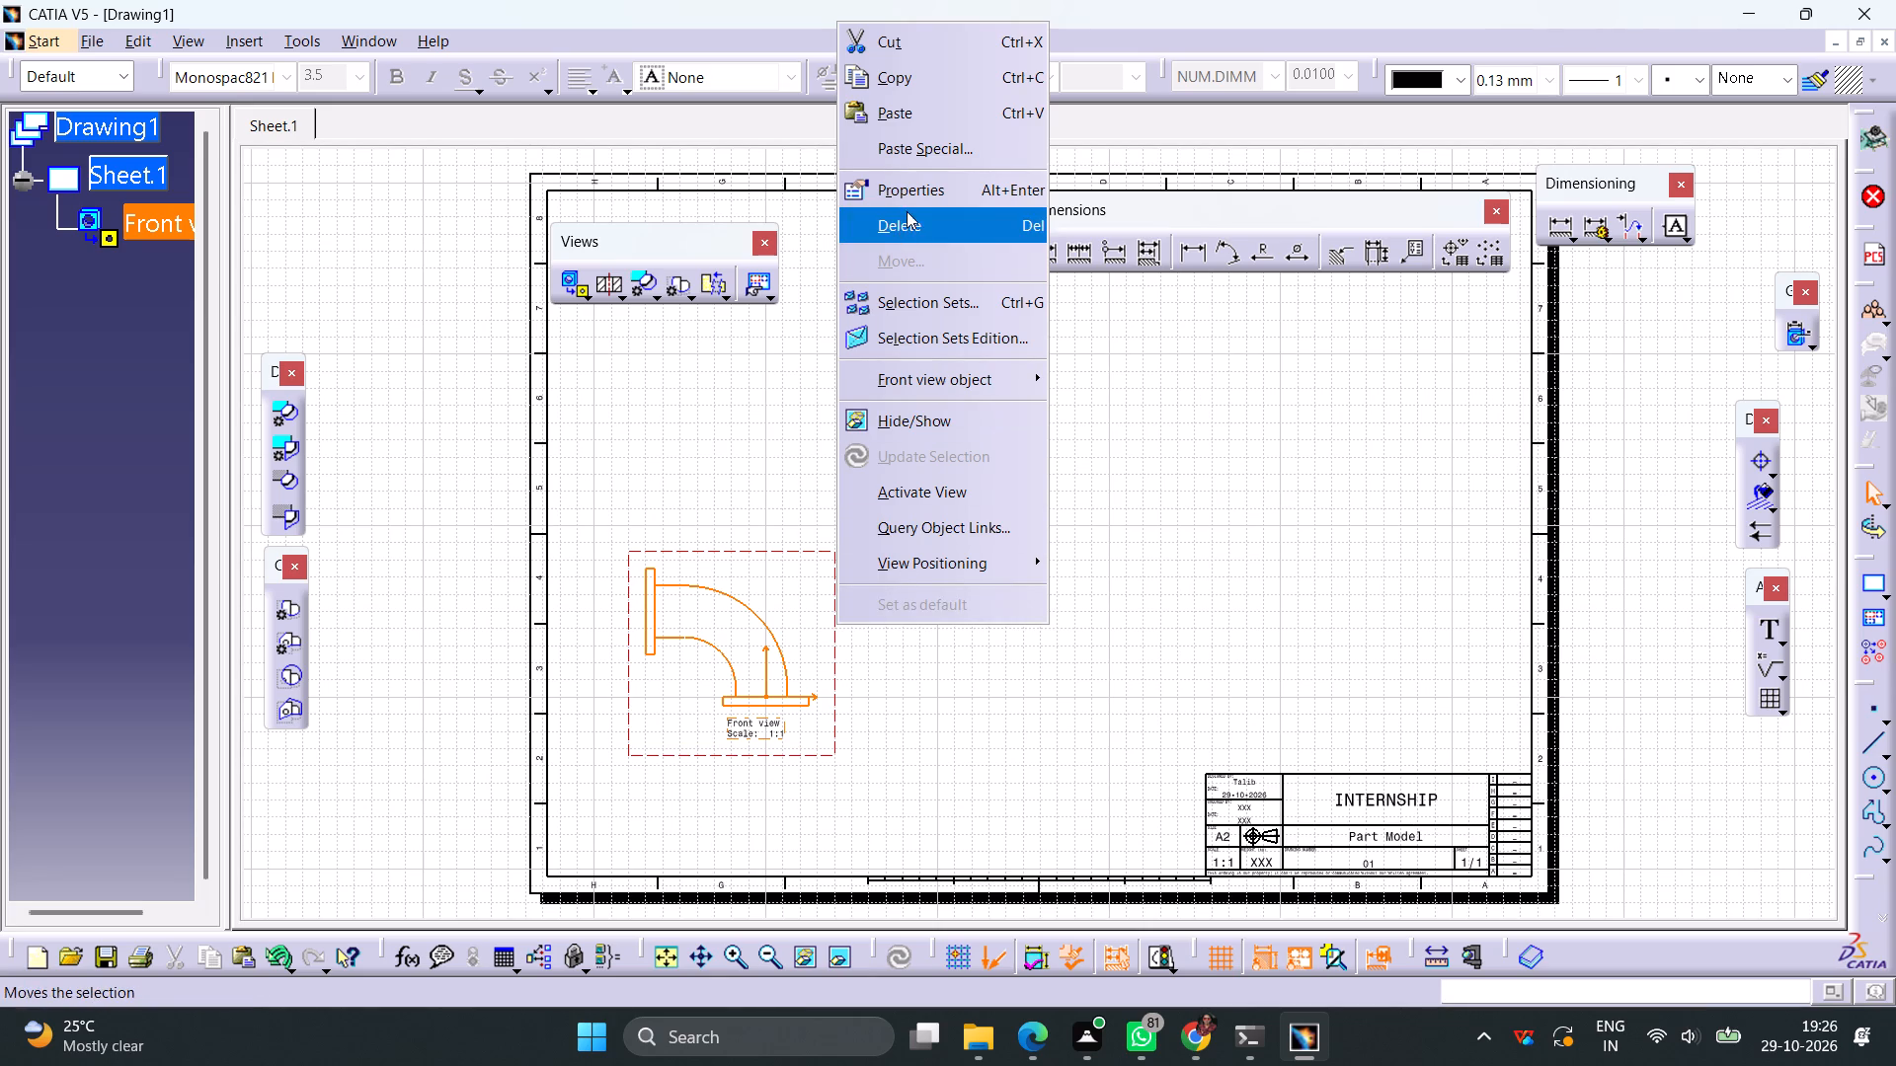
click(908, 194)
click(1295, 526)
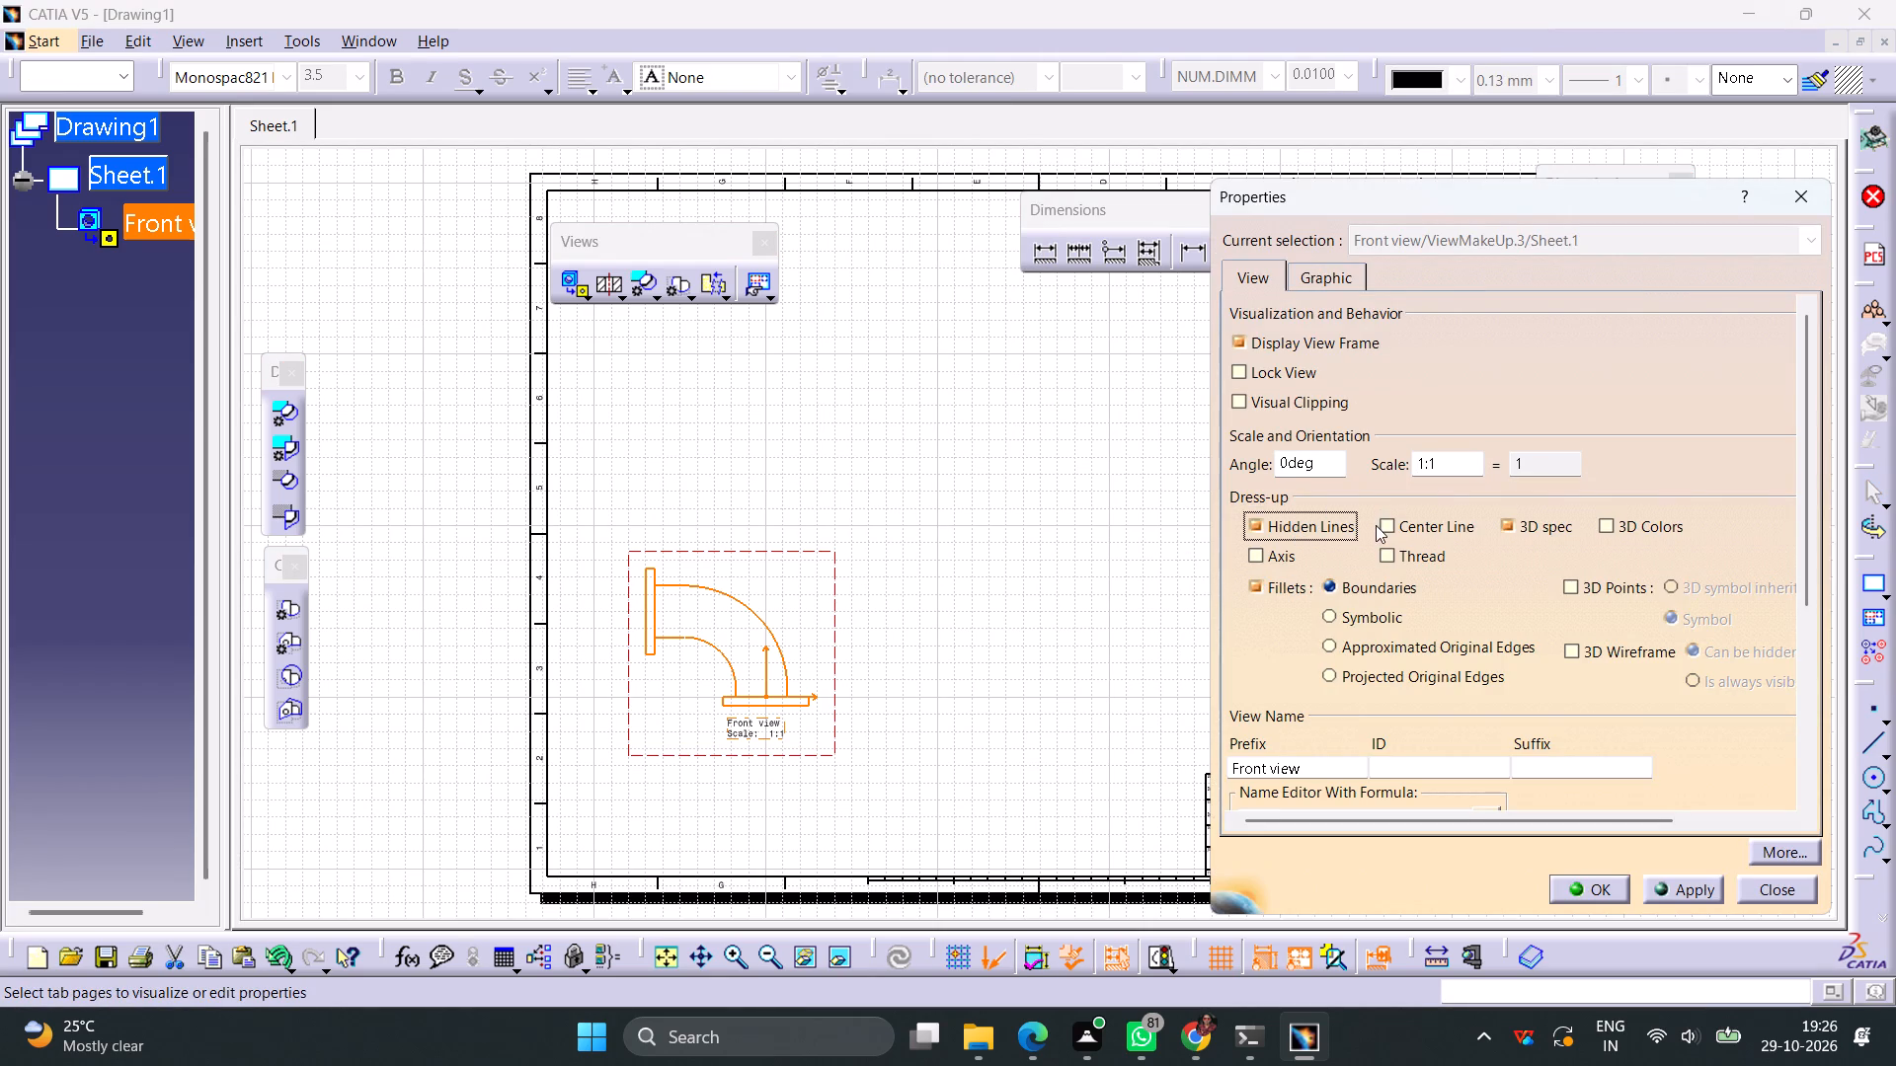
click(1397, 525)
click(1259, 562)
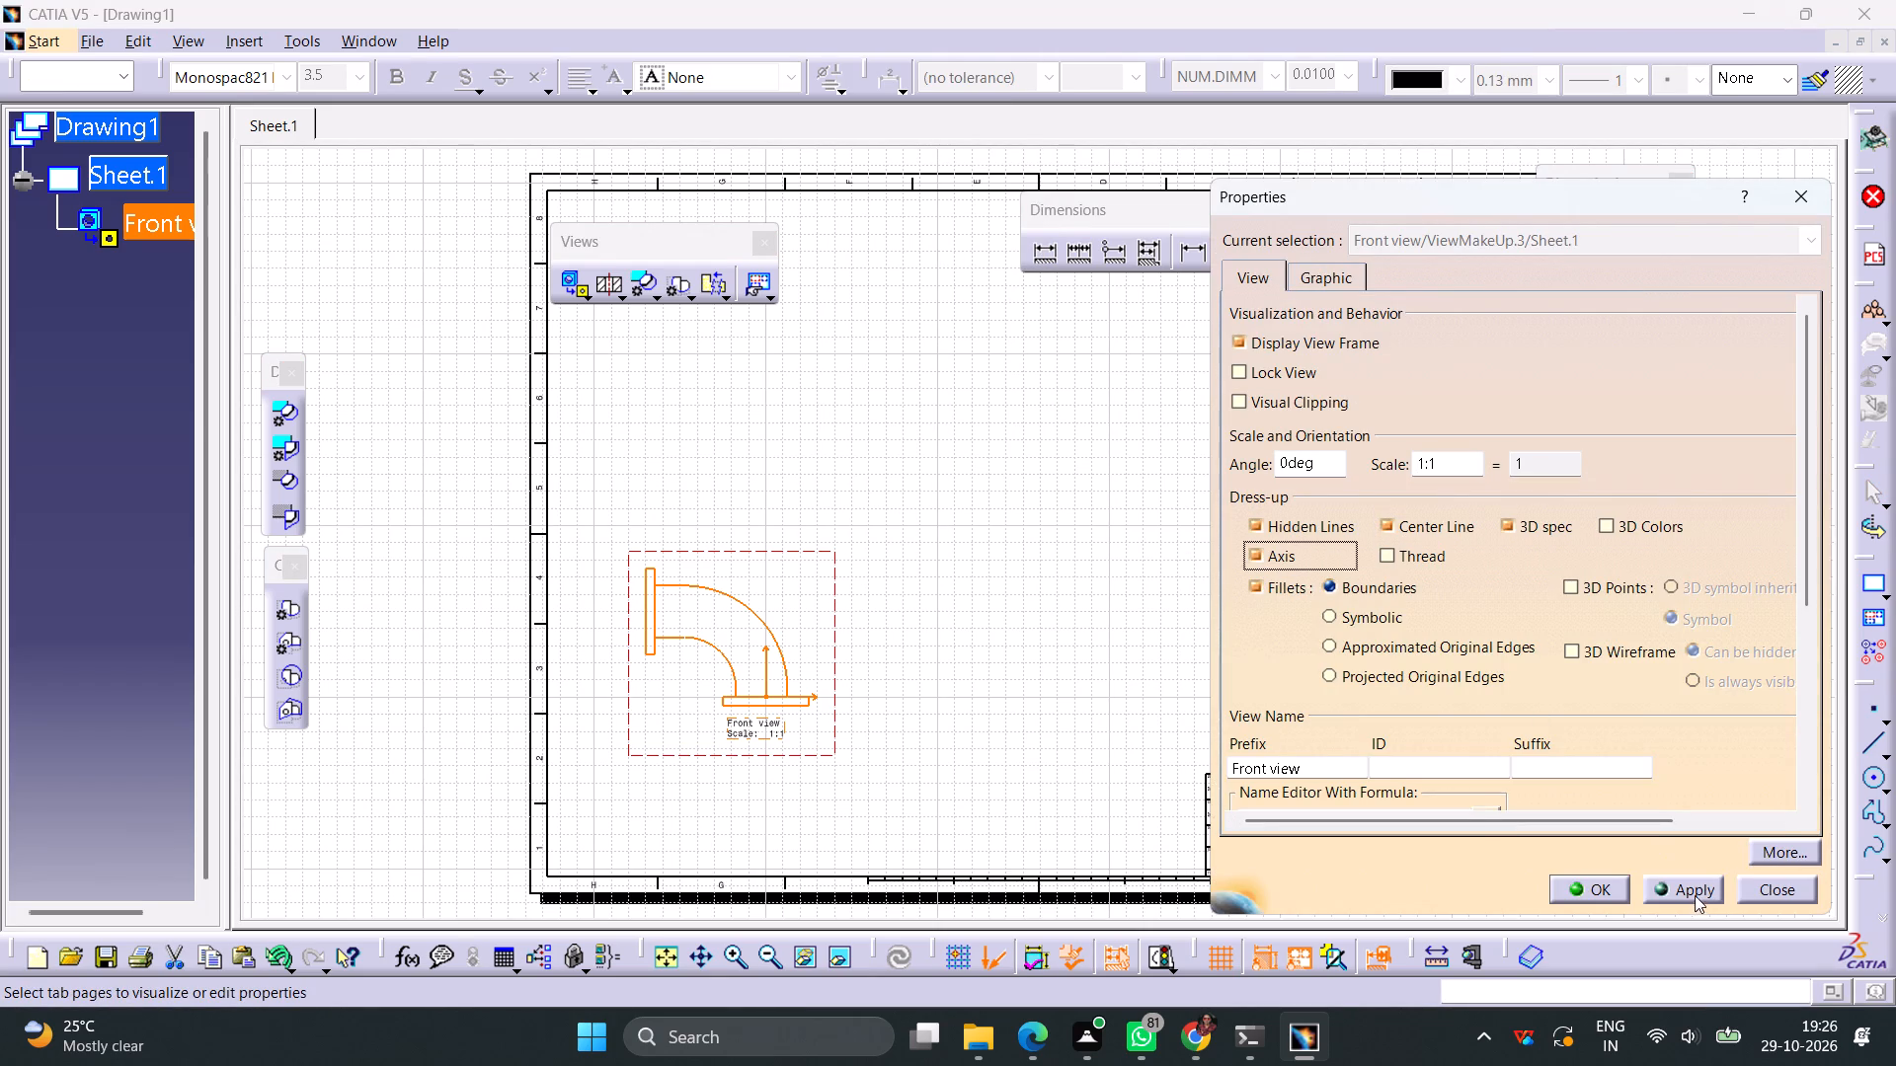
click(1691, 893)
click(1601, 895)
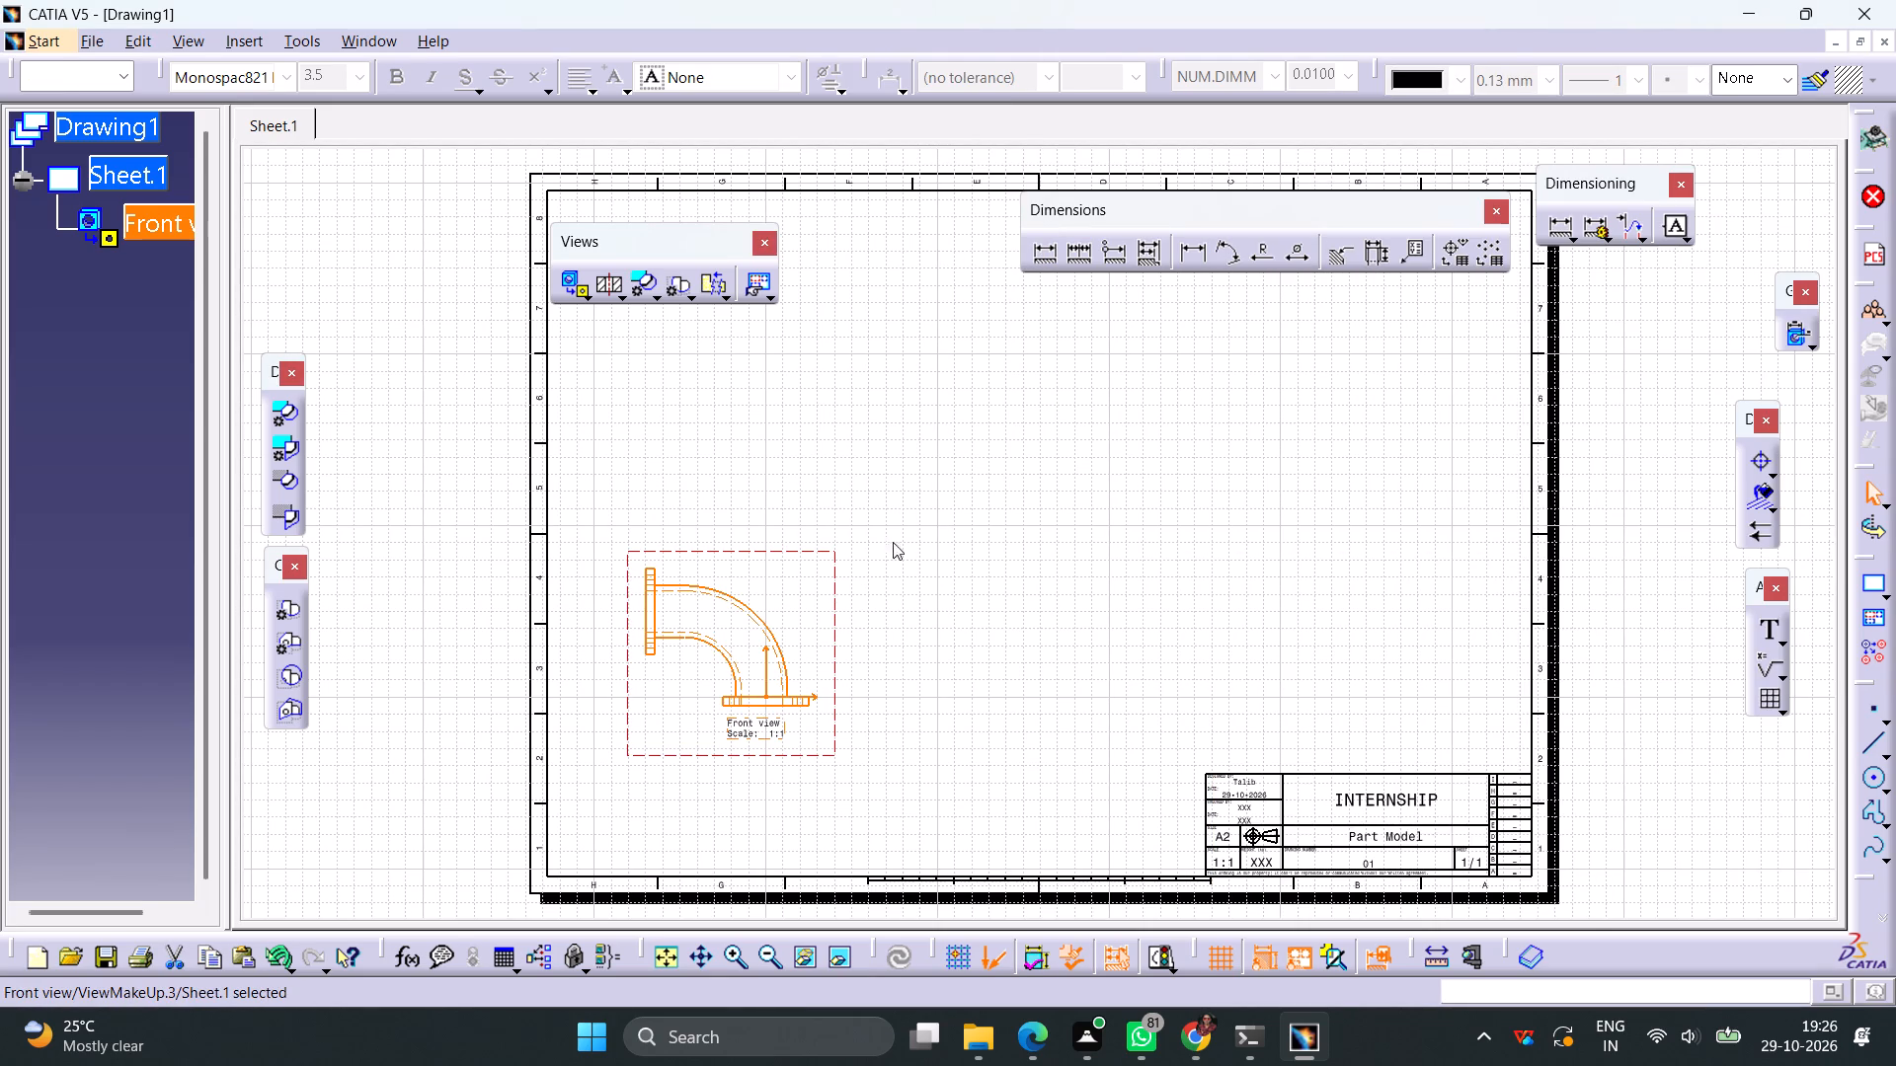
Project a top view of the duct above the front view.
click(587, 297)
click(712, 320)
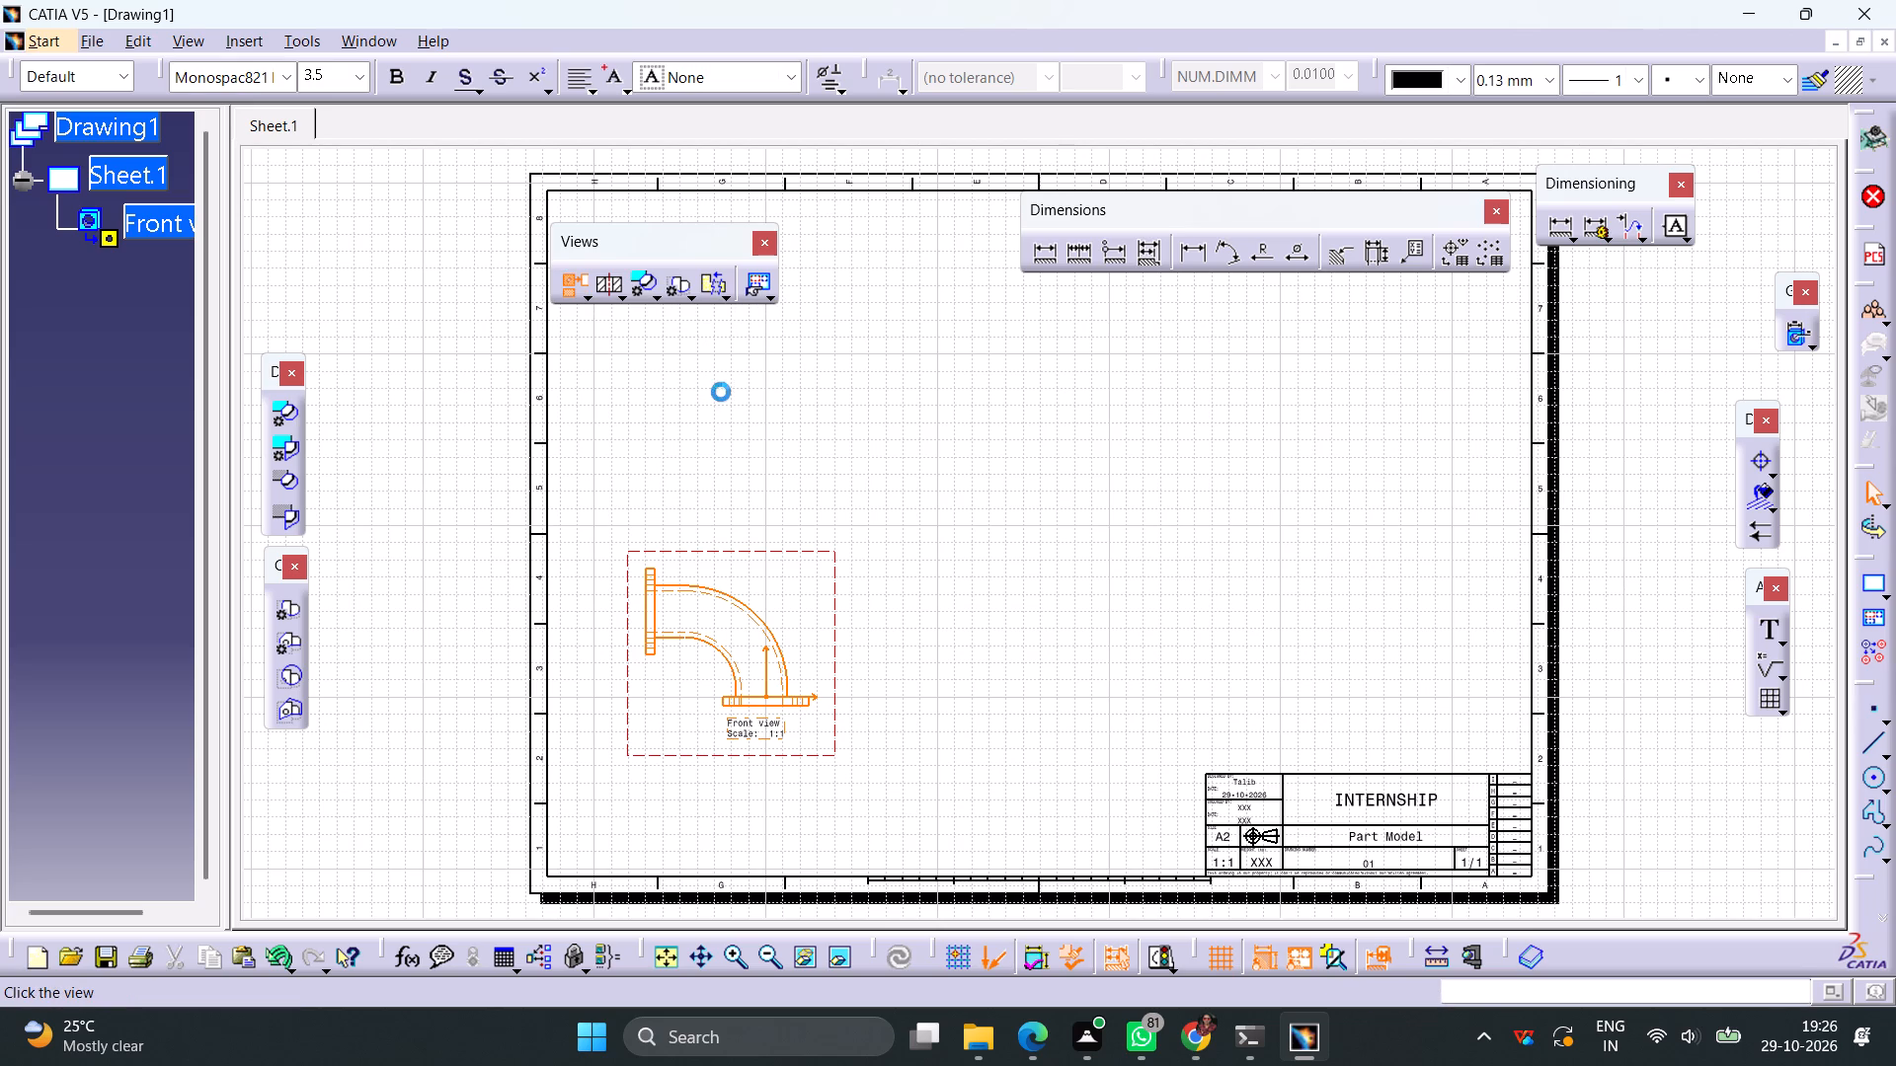
click(710, 373)
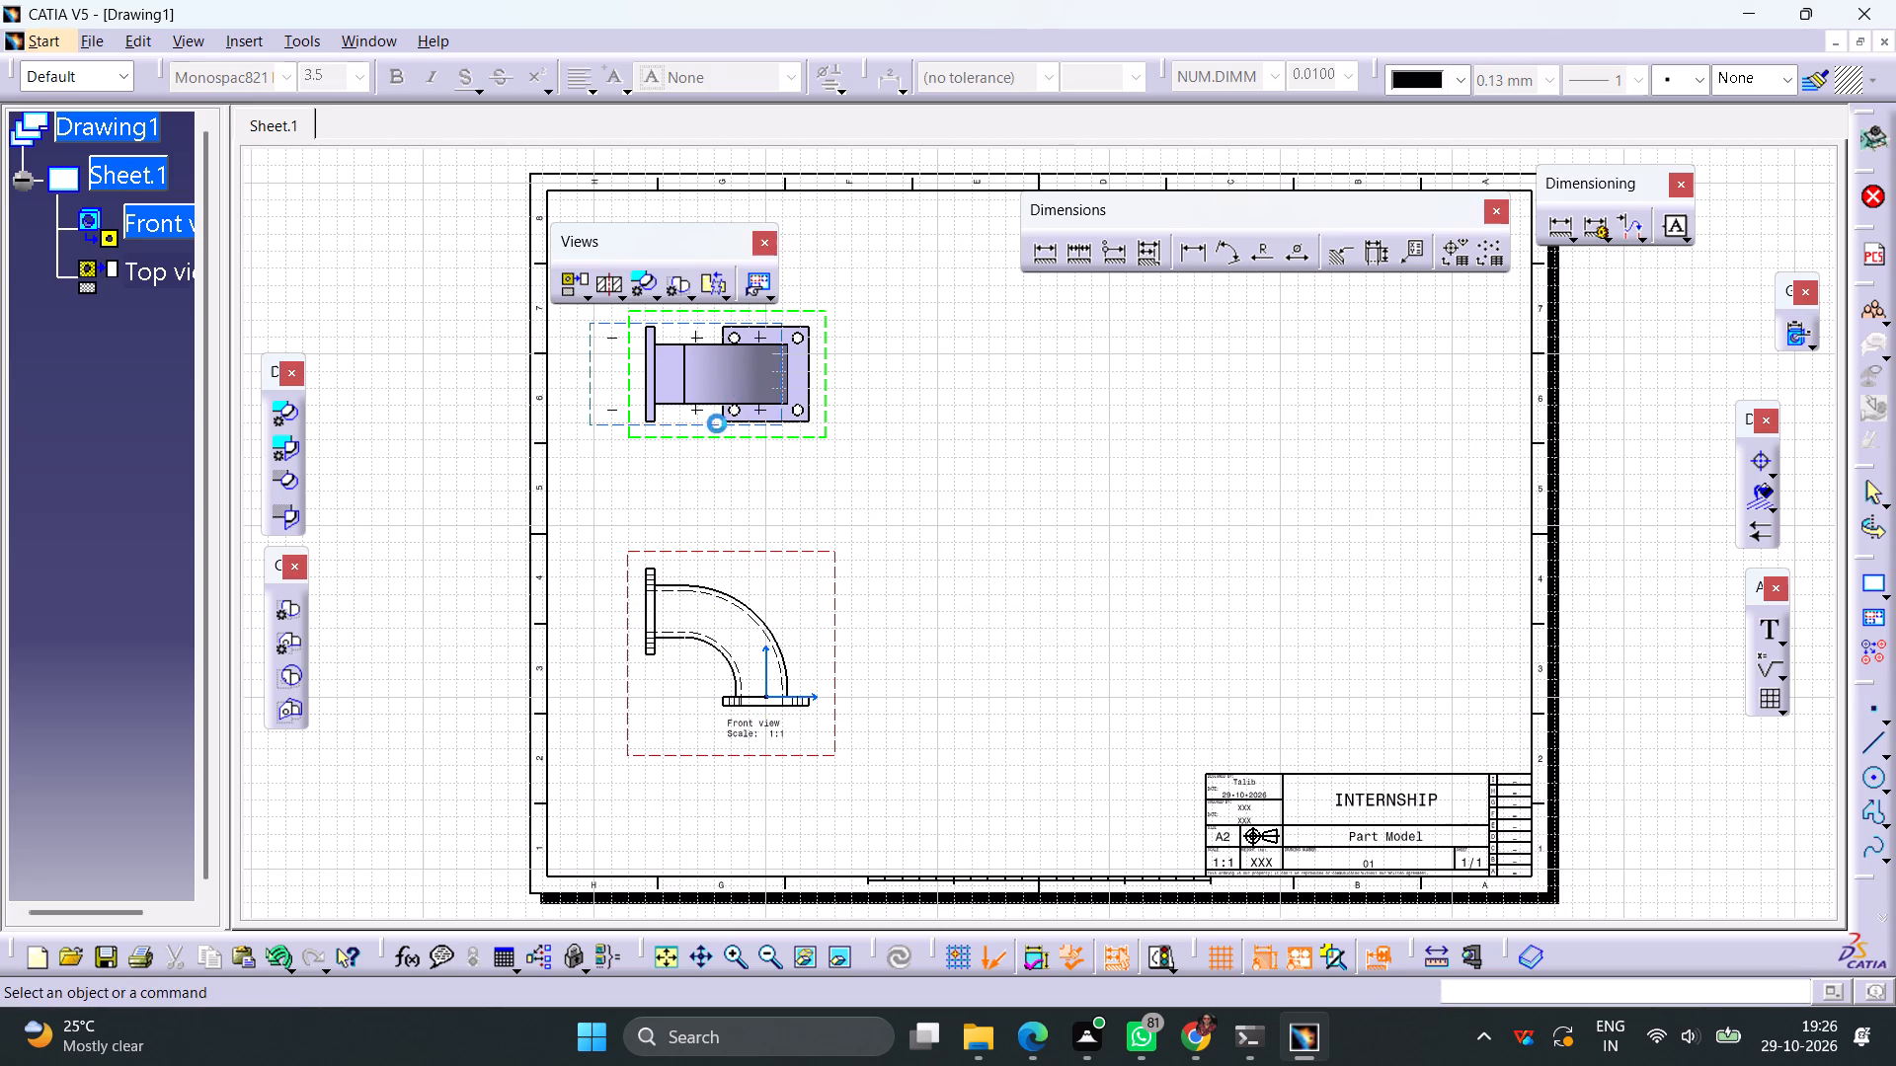
Project a right view of the duct beside the front view.
click(564, 285)
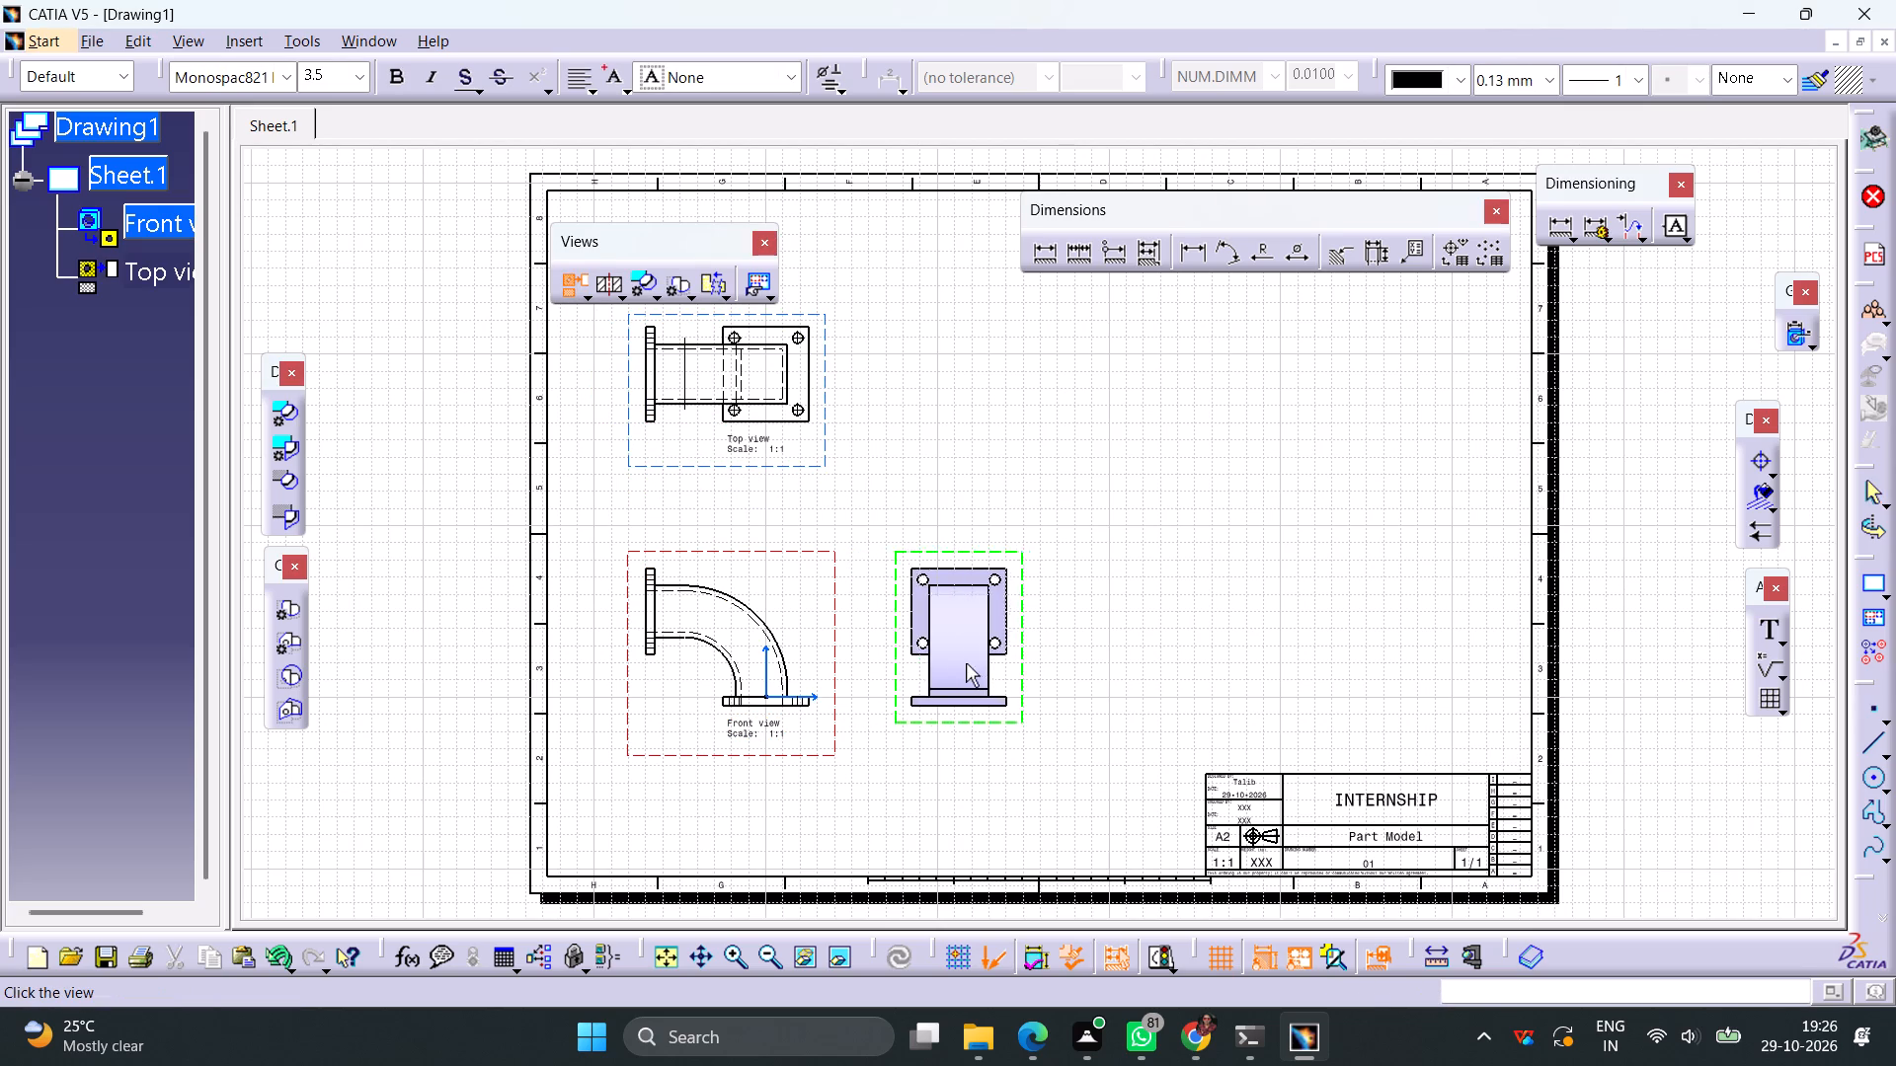
click(1028, 663)
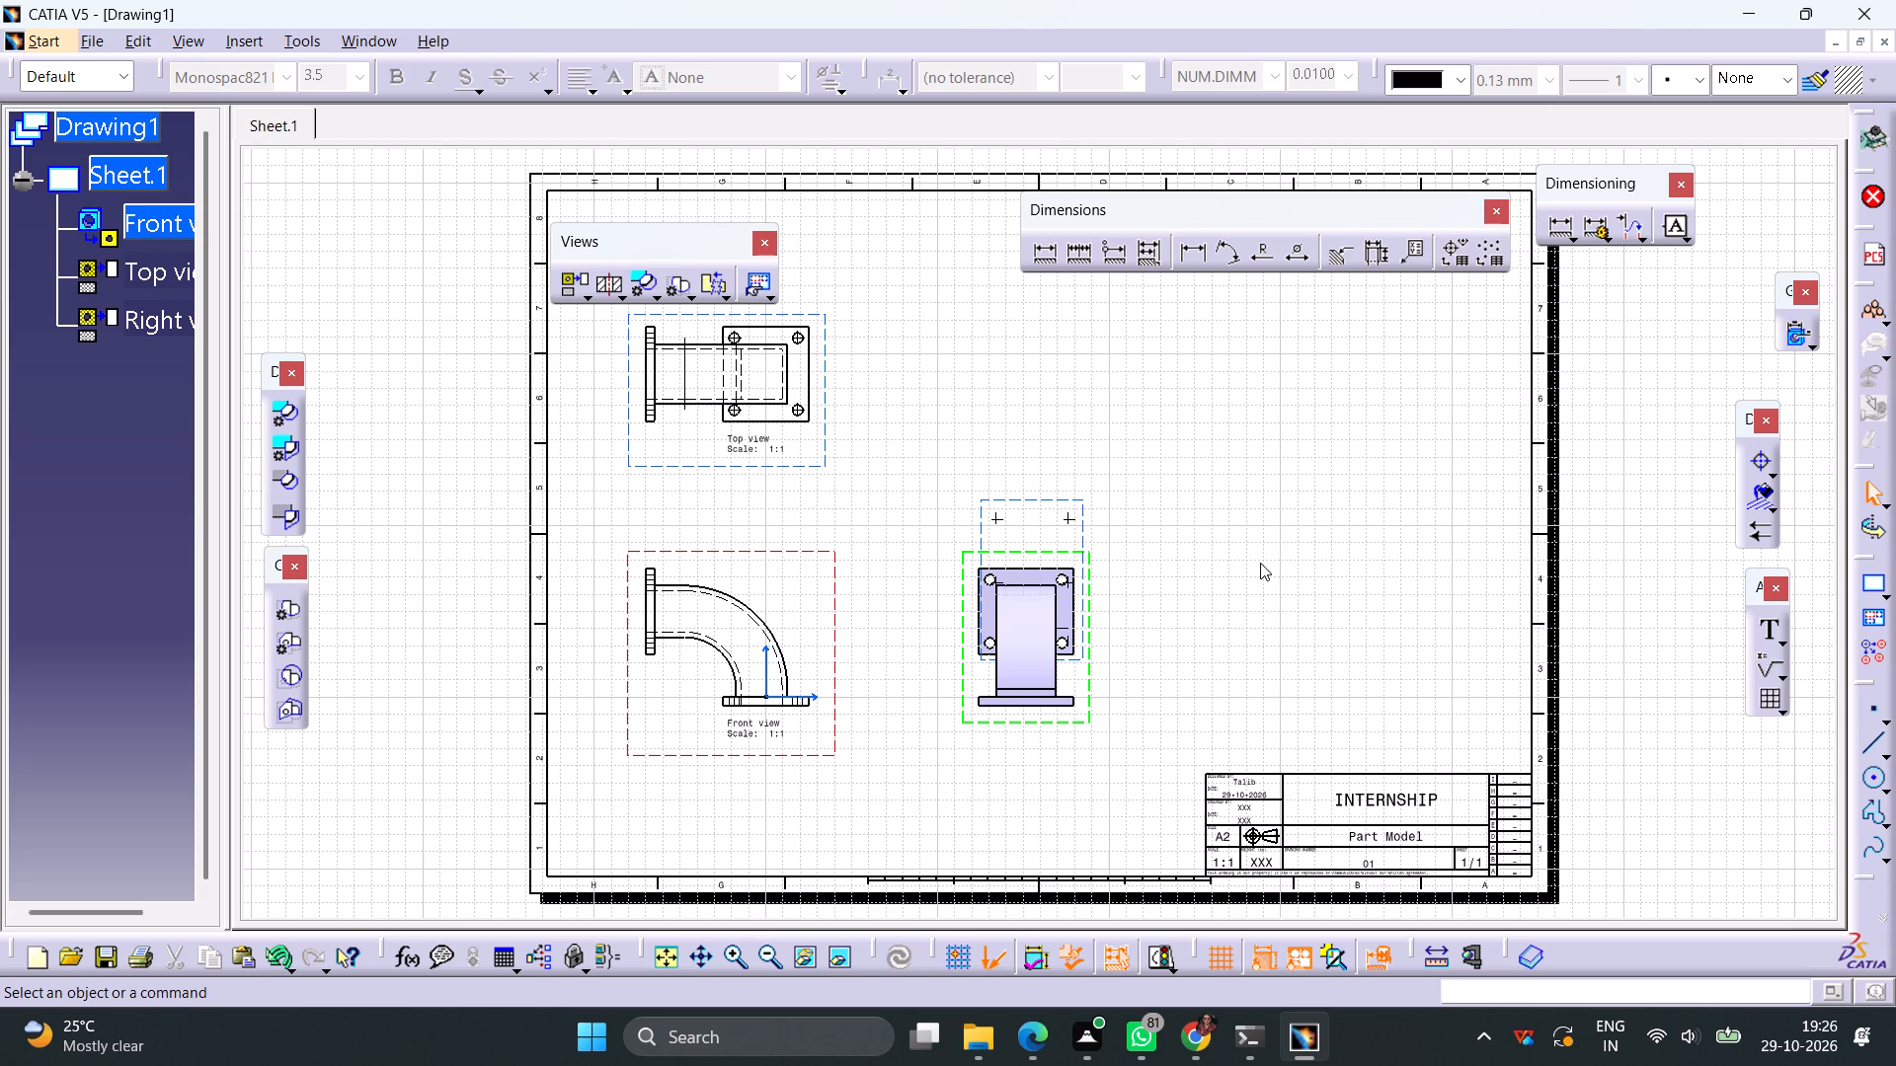
Create an isometric view from the Part1 model and place it in the sheet's upper-right area.
click(589, 299)
click(791, 329)
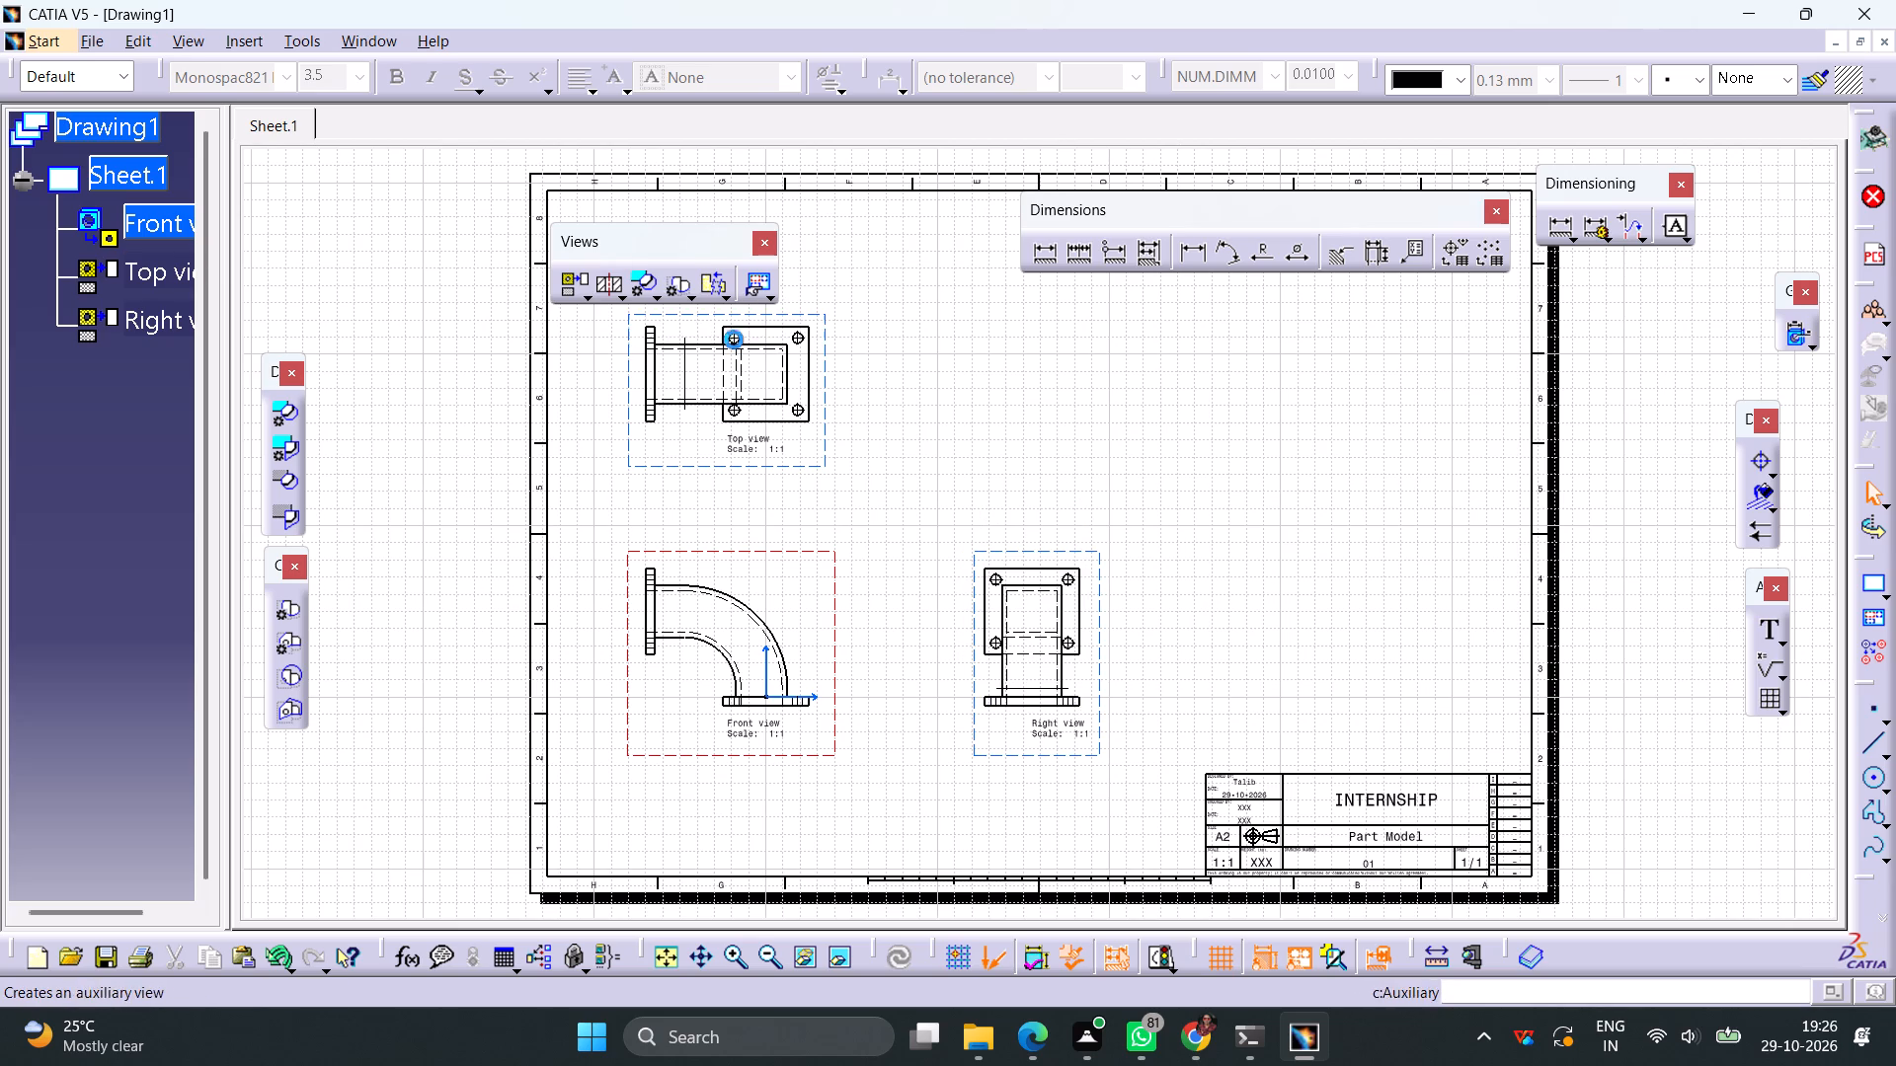
click(369, 40)
click(448, 217)
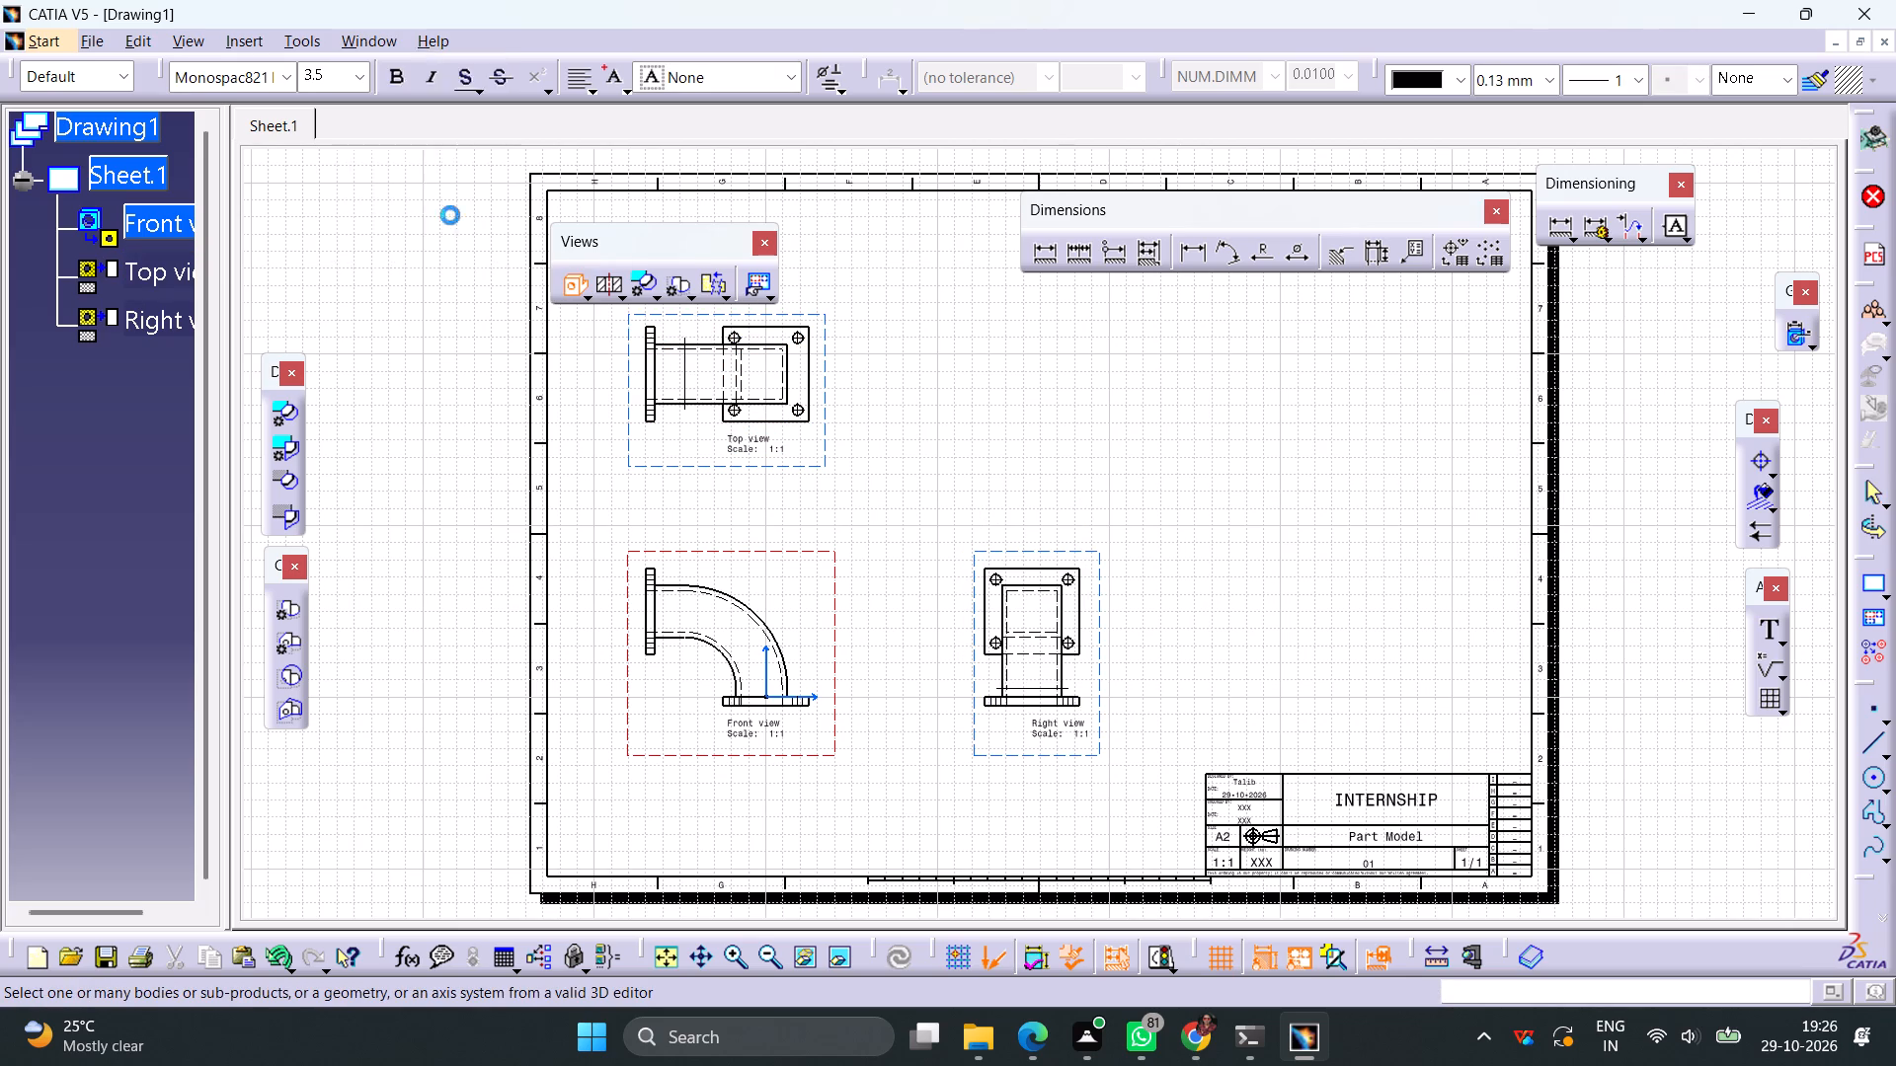
click(1180, 501)
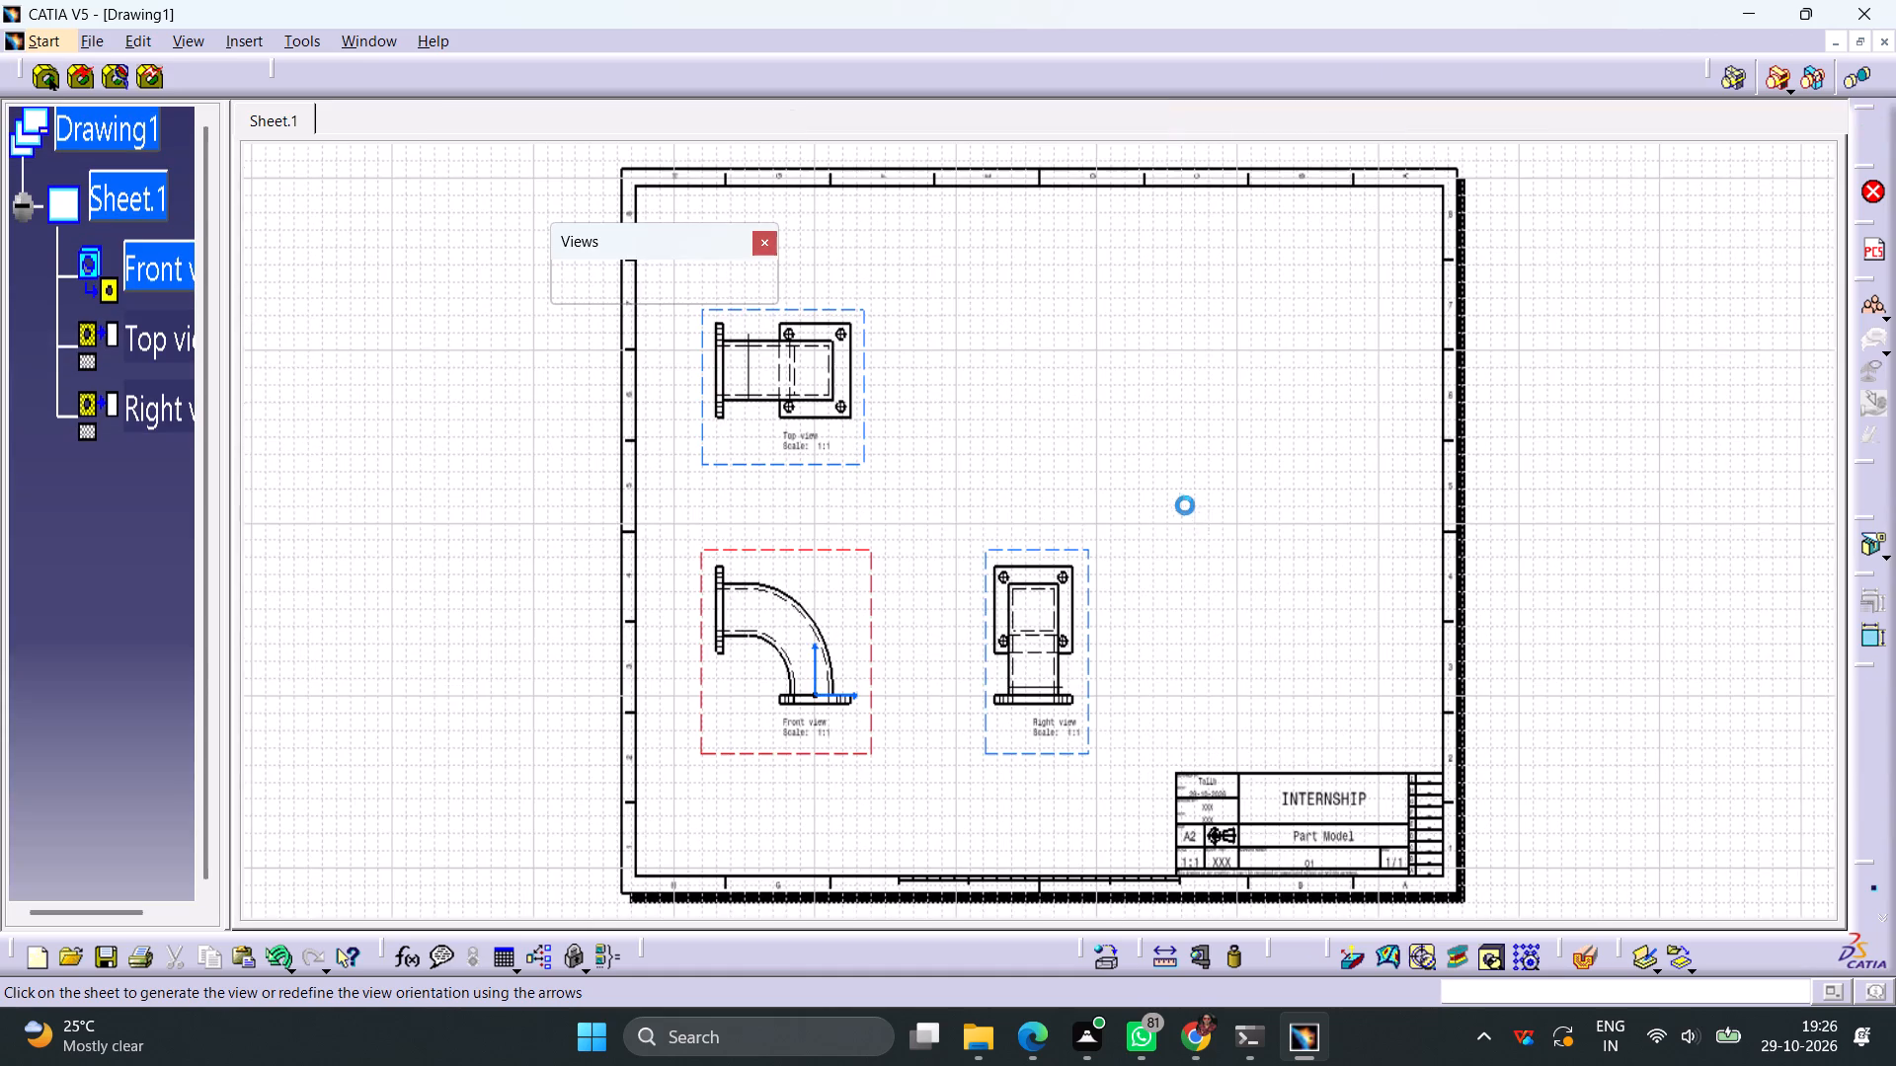
ctrl+middle_drag(1235, 561, 1235, 644)
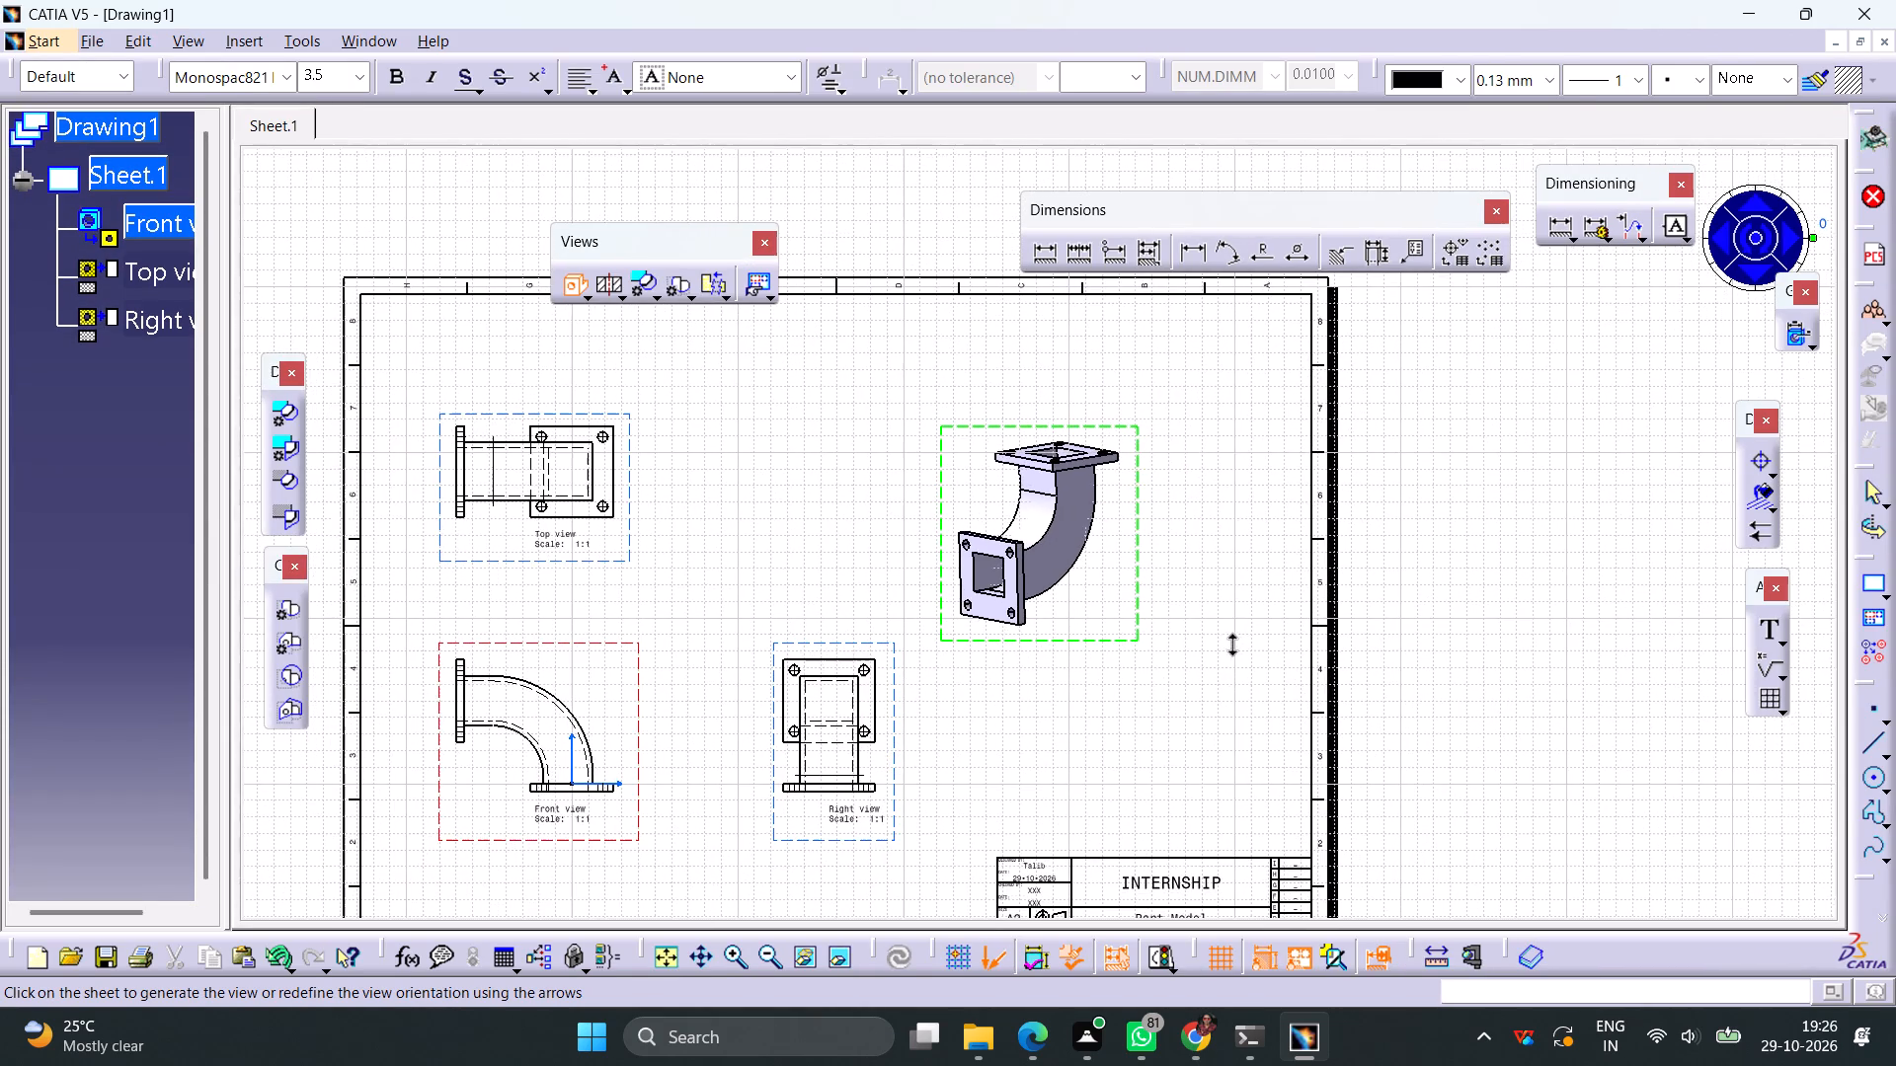
drag(1093, 638, 1088, 580)
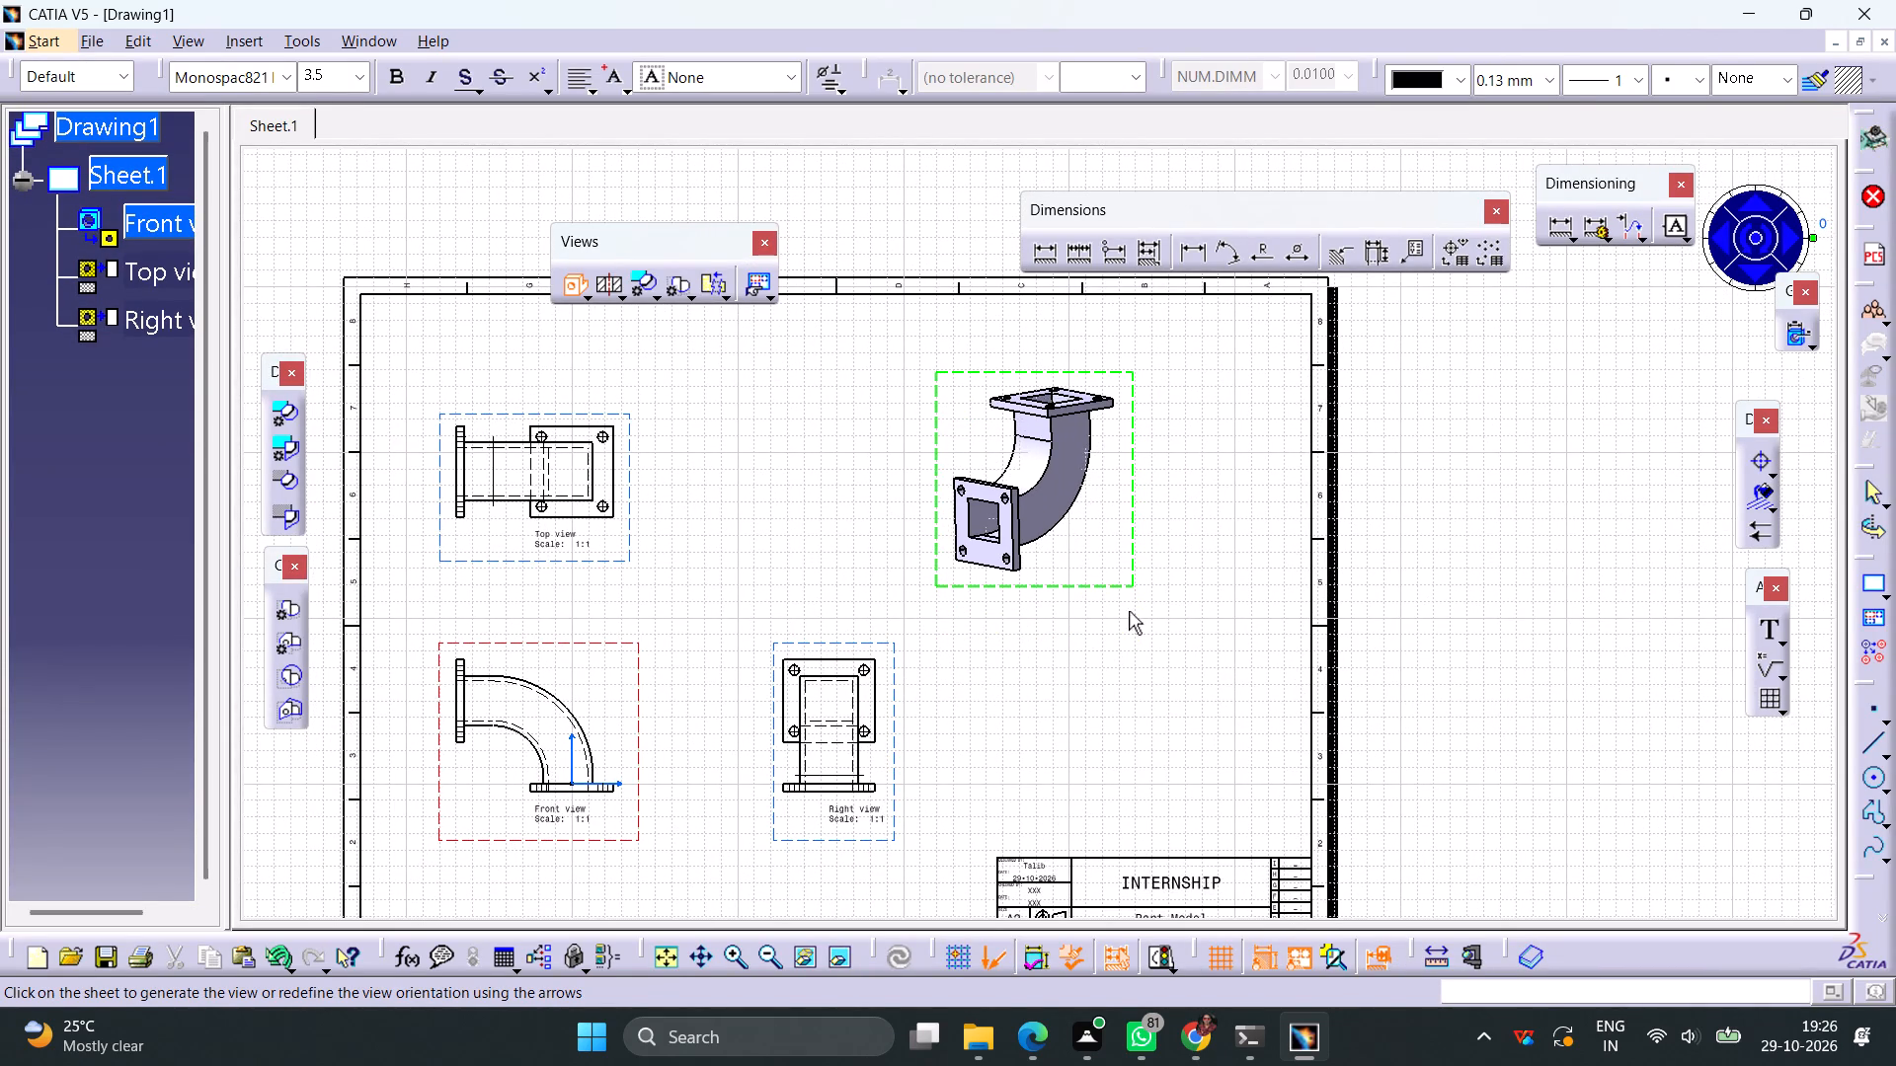
click(1133, 620)
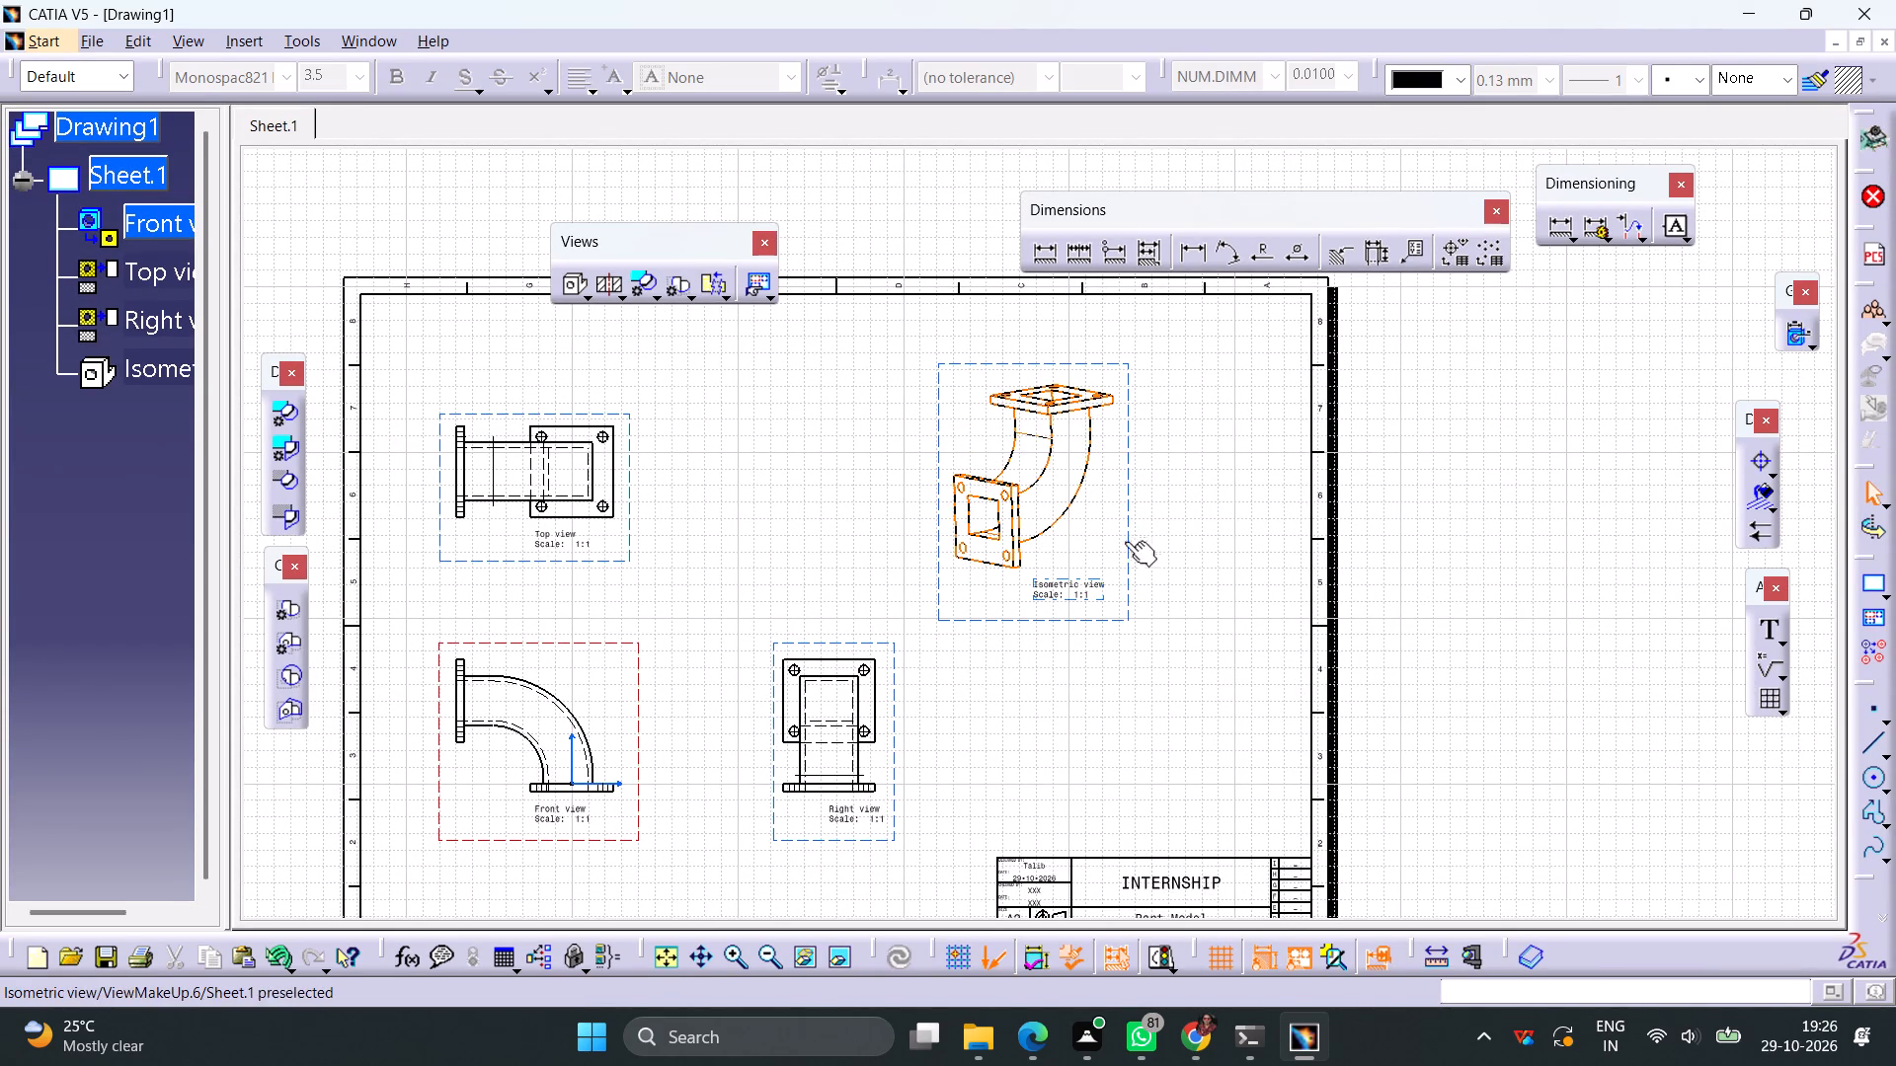
Activate the isometric view.
right_click(1125, 541)
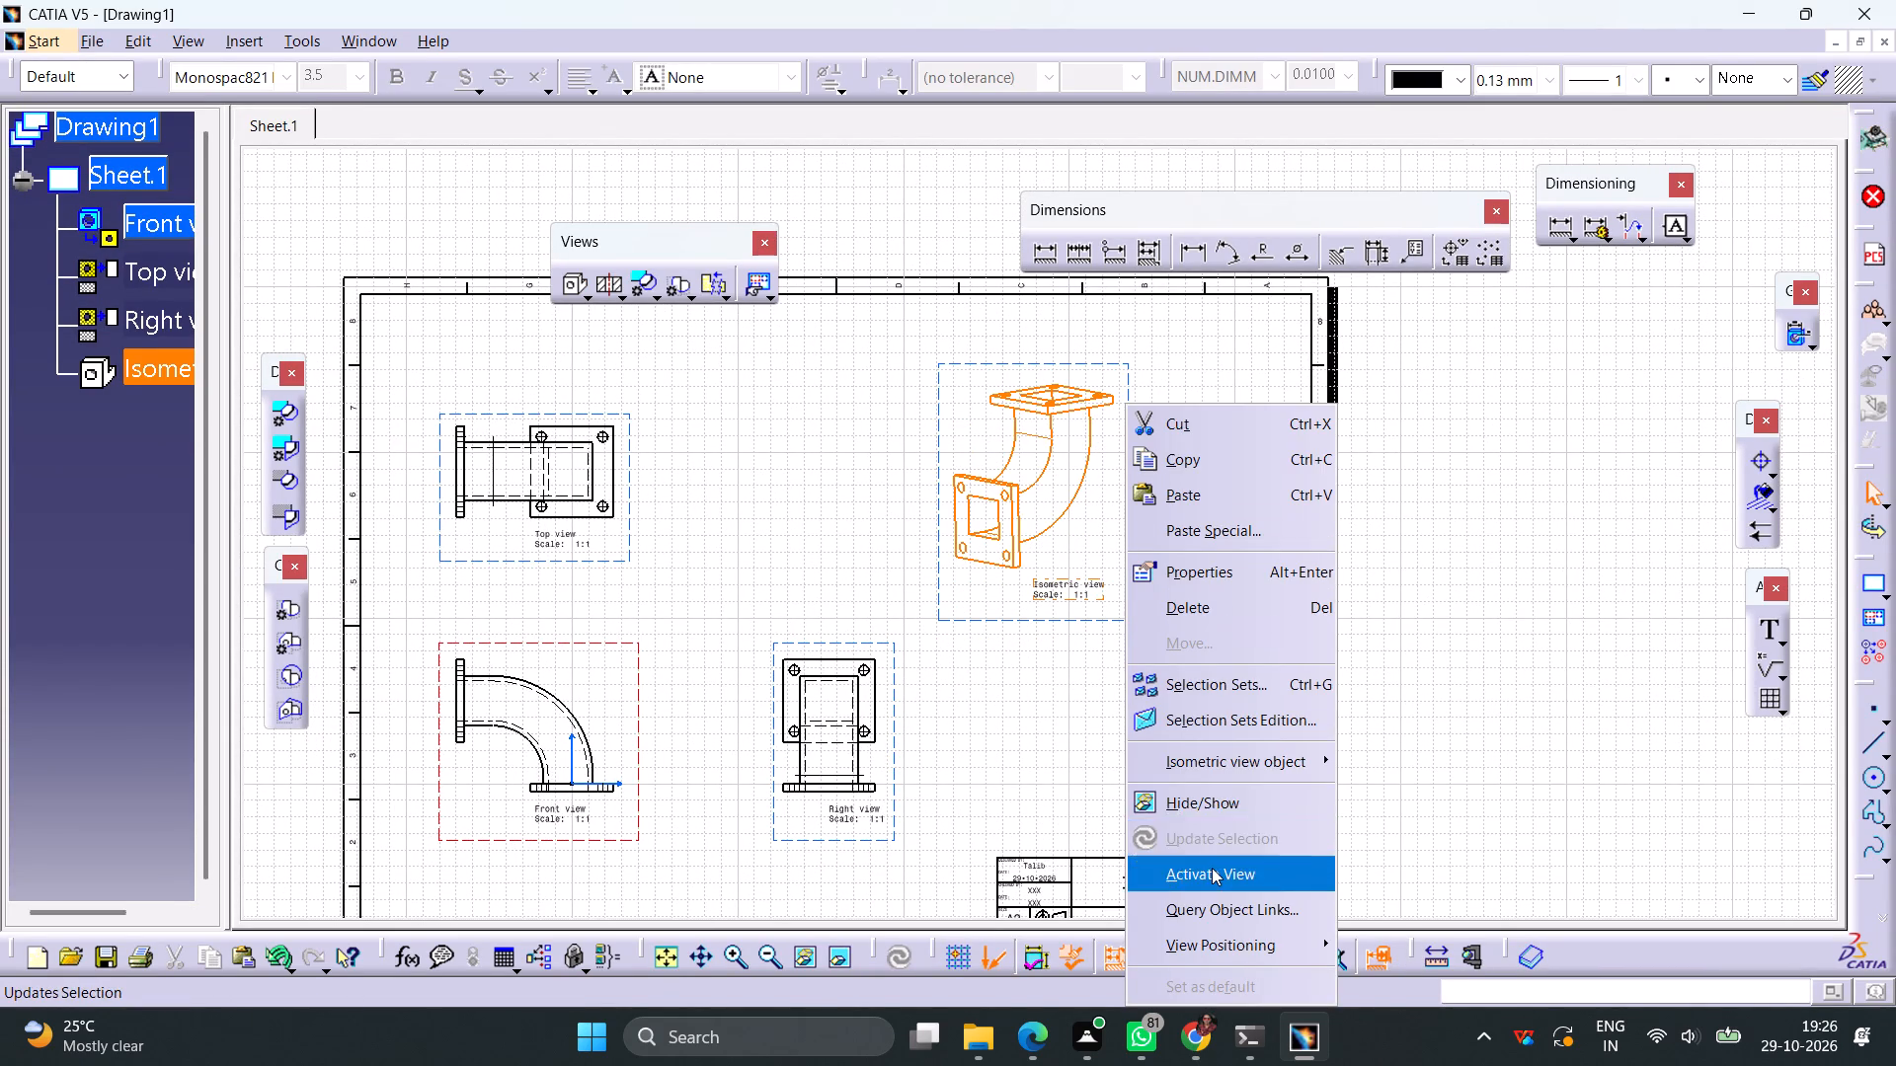
click(1212, 868)
Set the isometric view's generation mode to Raster with the Shading with edges mode.
right_click(1130, 536)
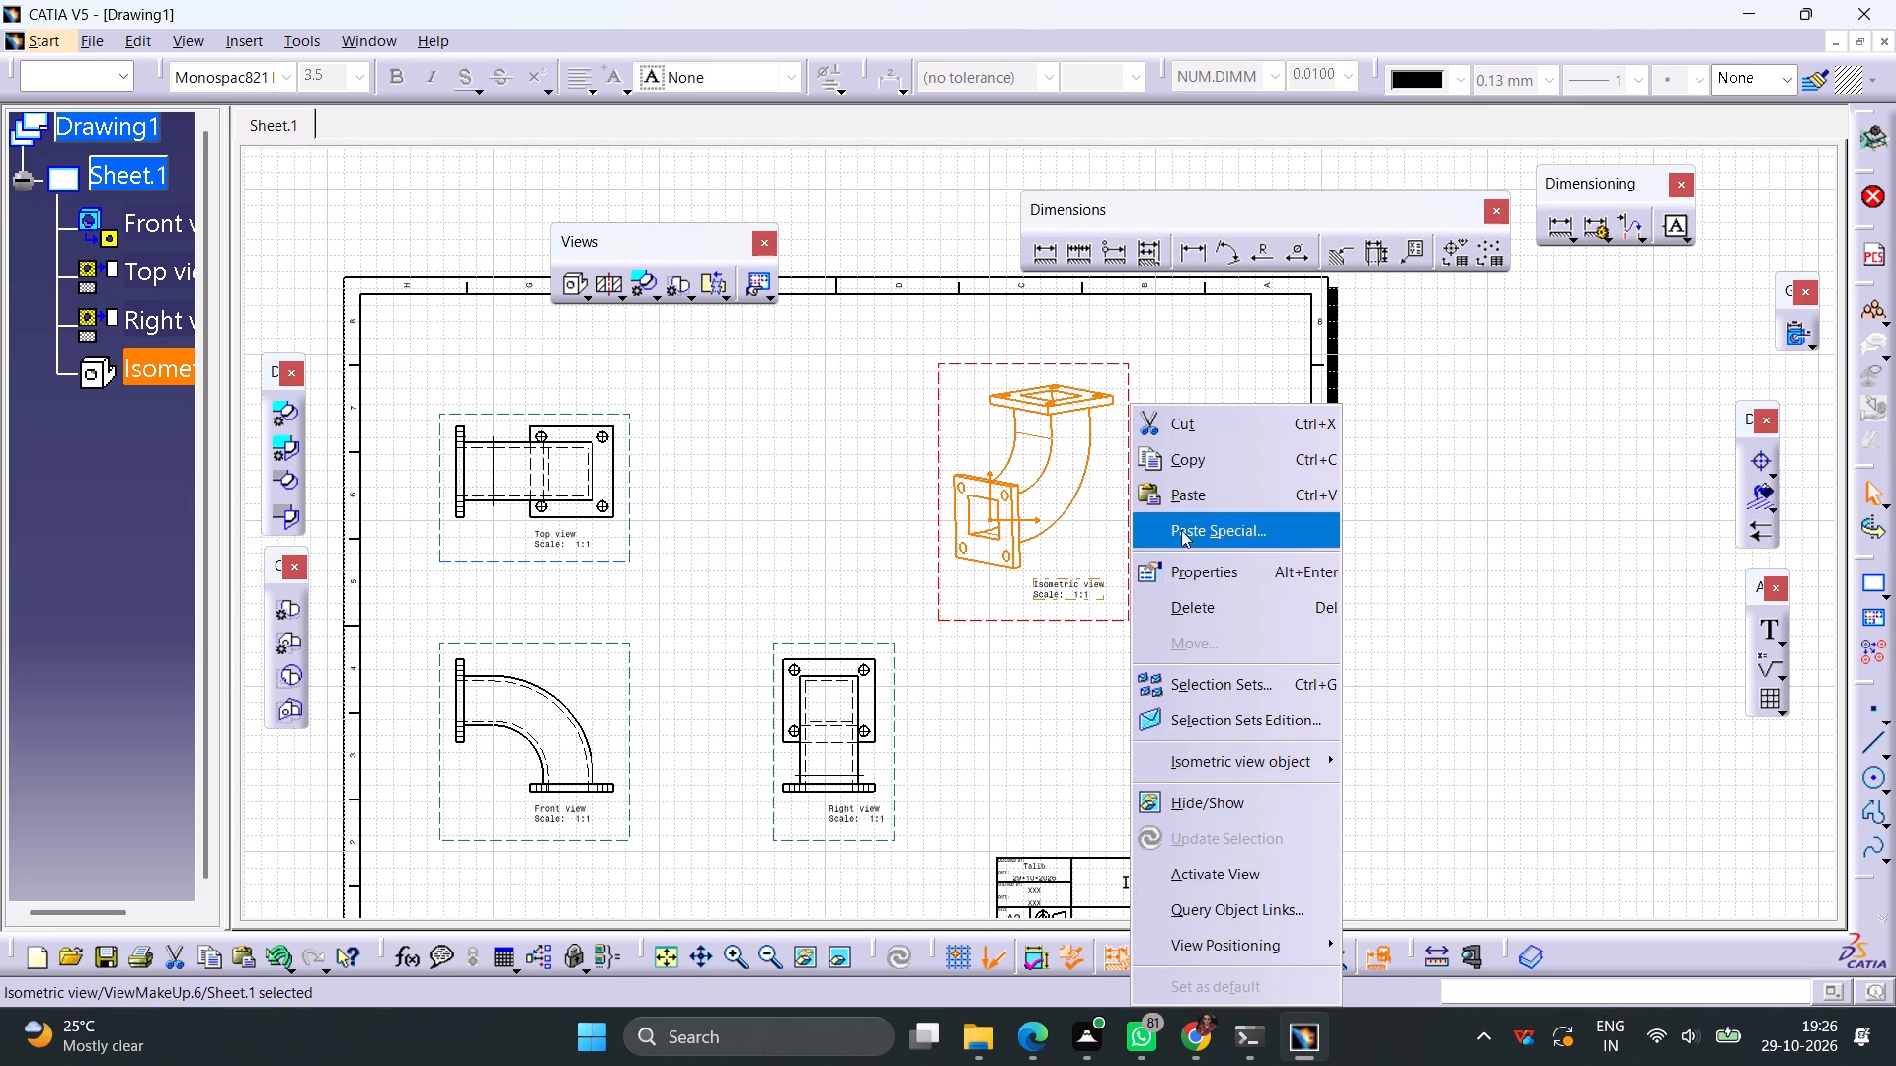
click(1225, 562)
scroll(1474, 696, down, 3)
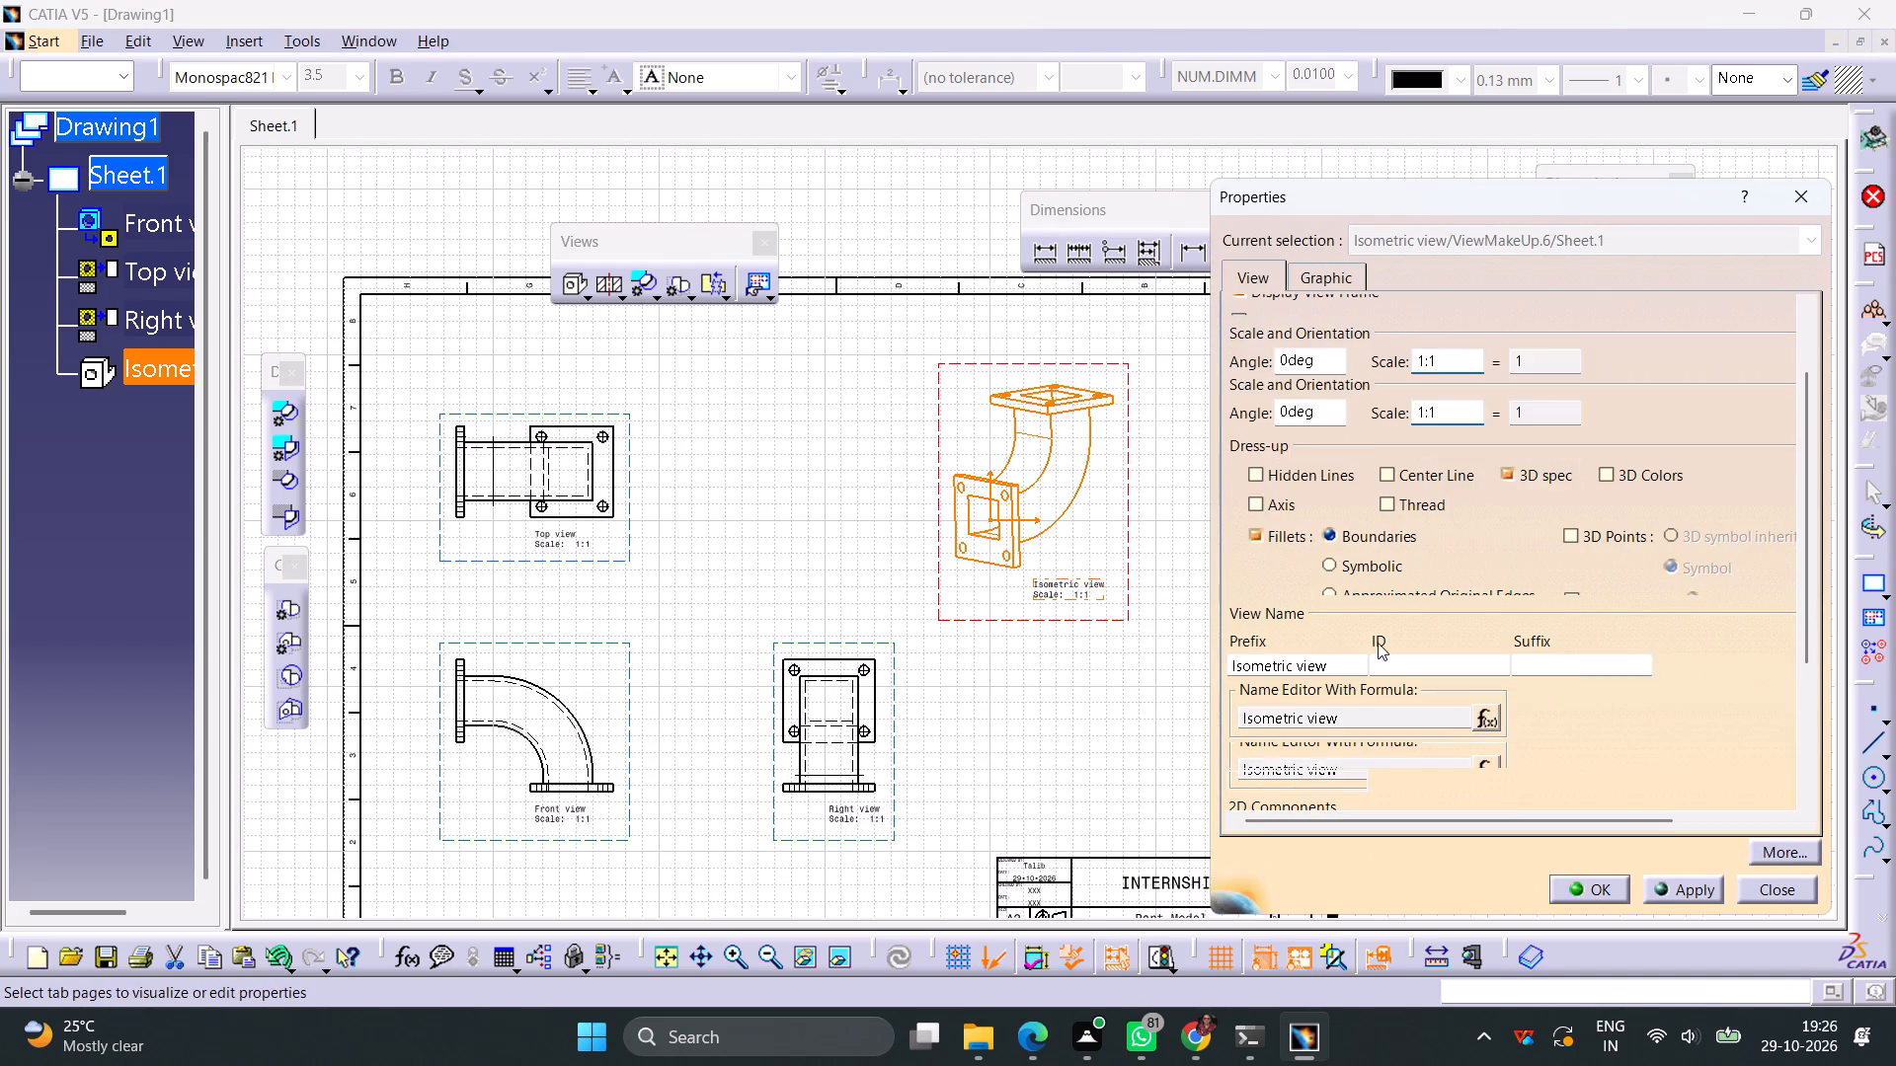
scroll(1403, 655, down, 4)
click(1600, 753)
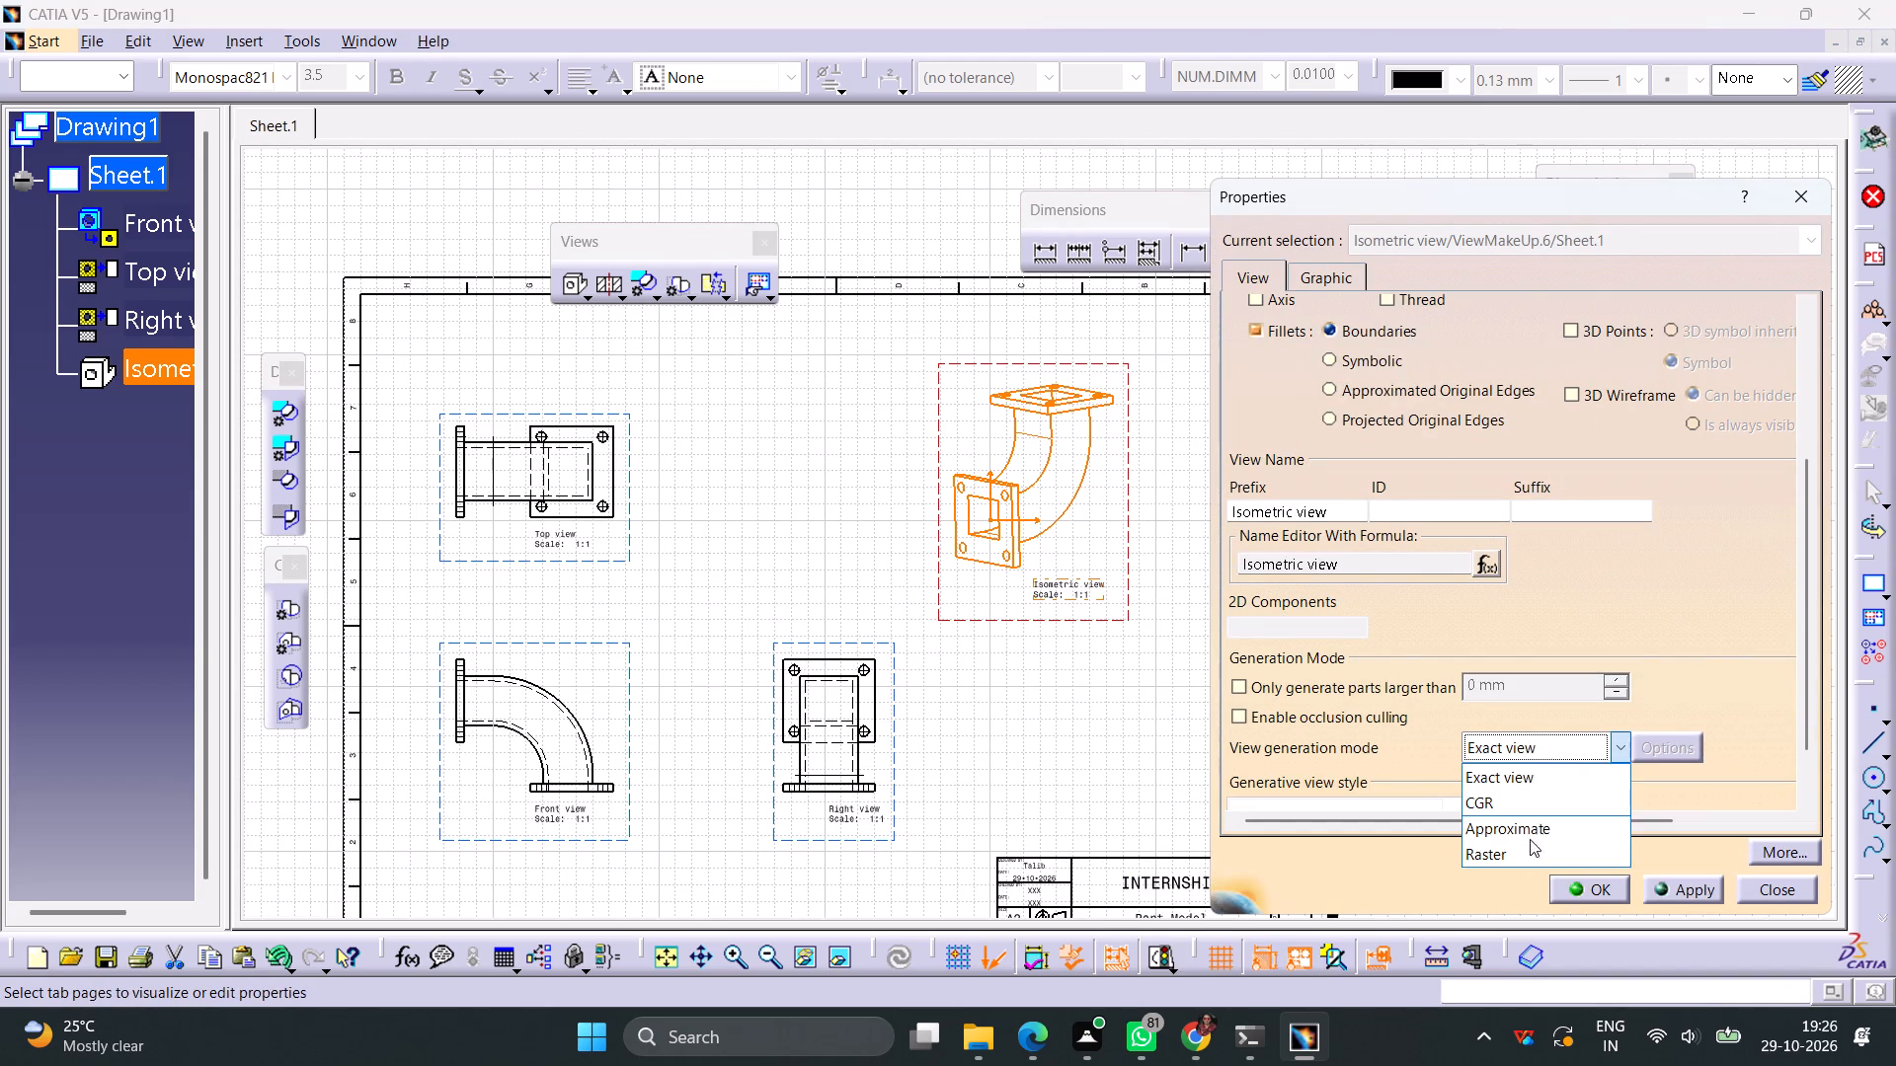
click(1532, 852)
click(1664, 757)
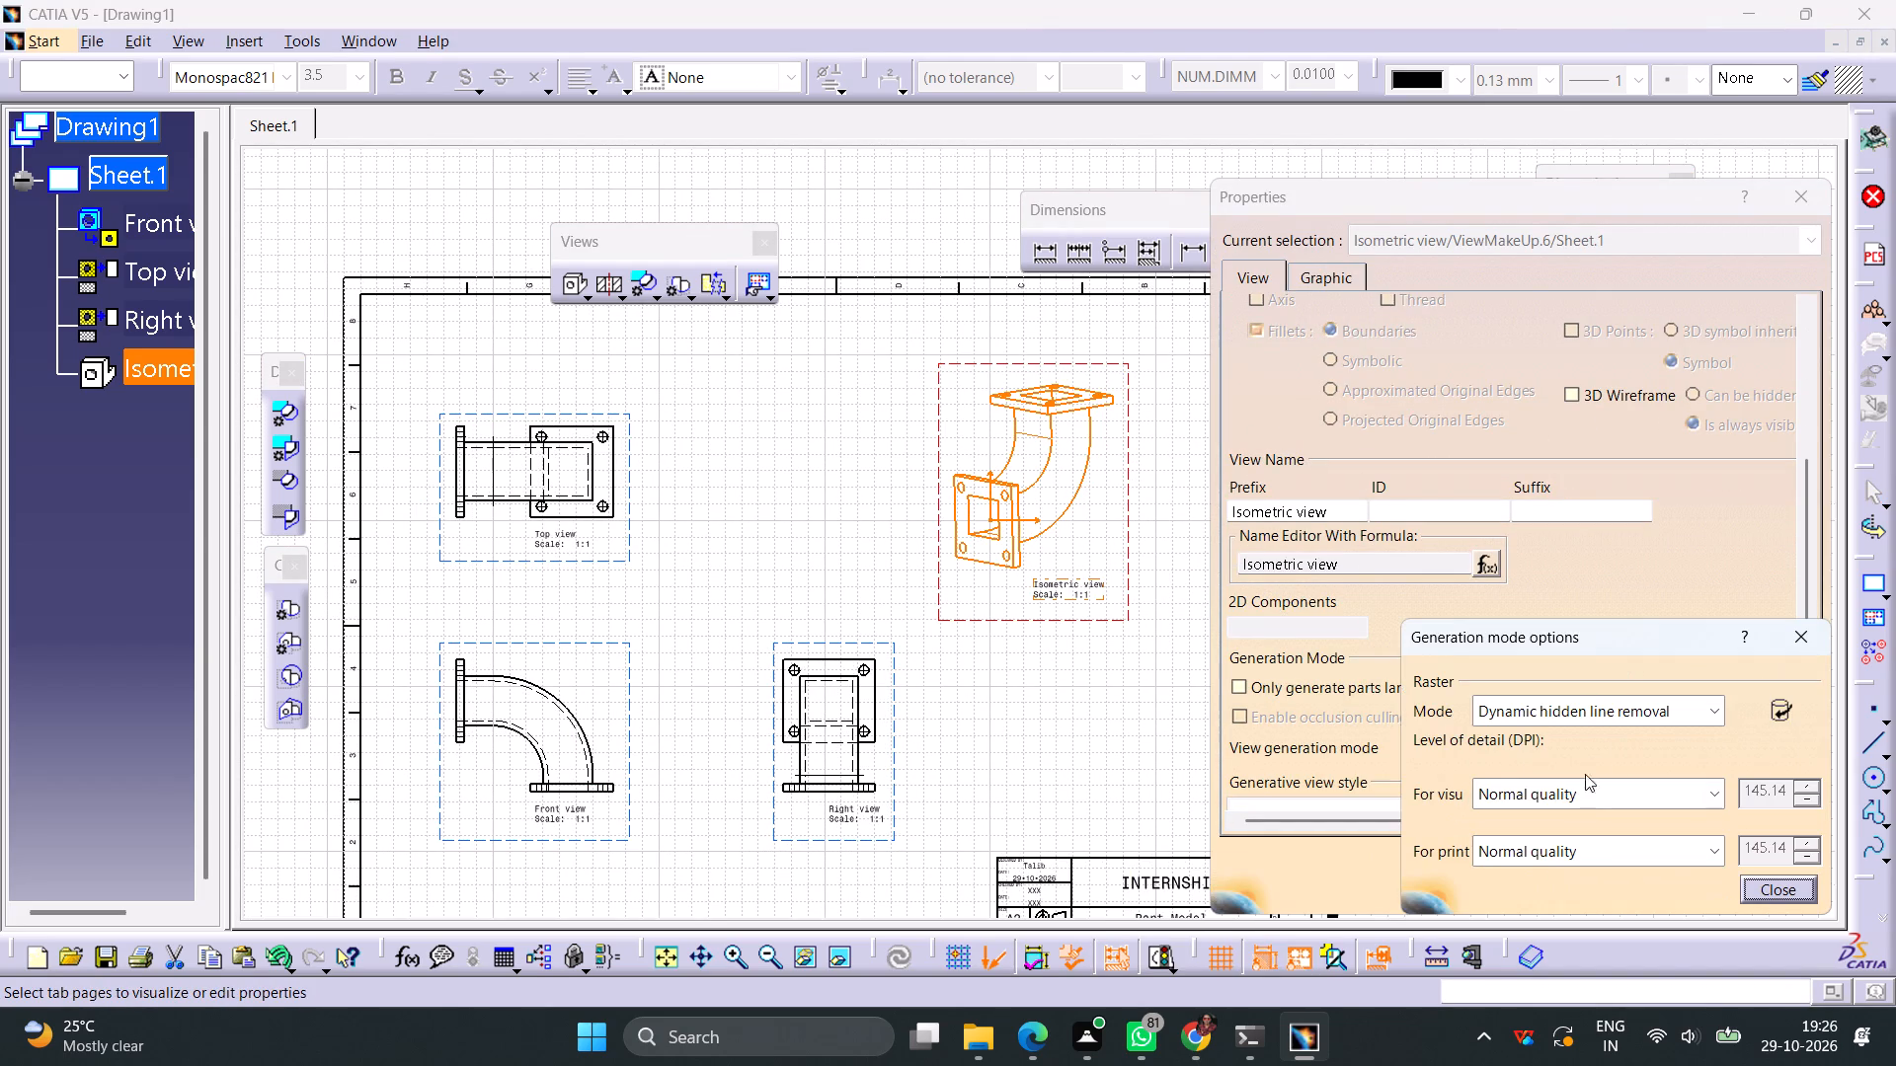
click(1603, 716)
click(1533, 800)
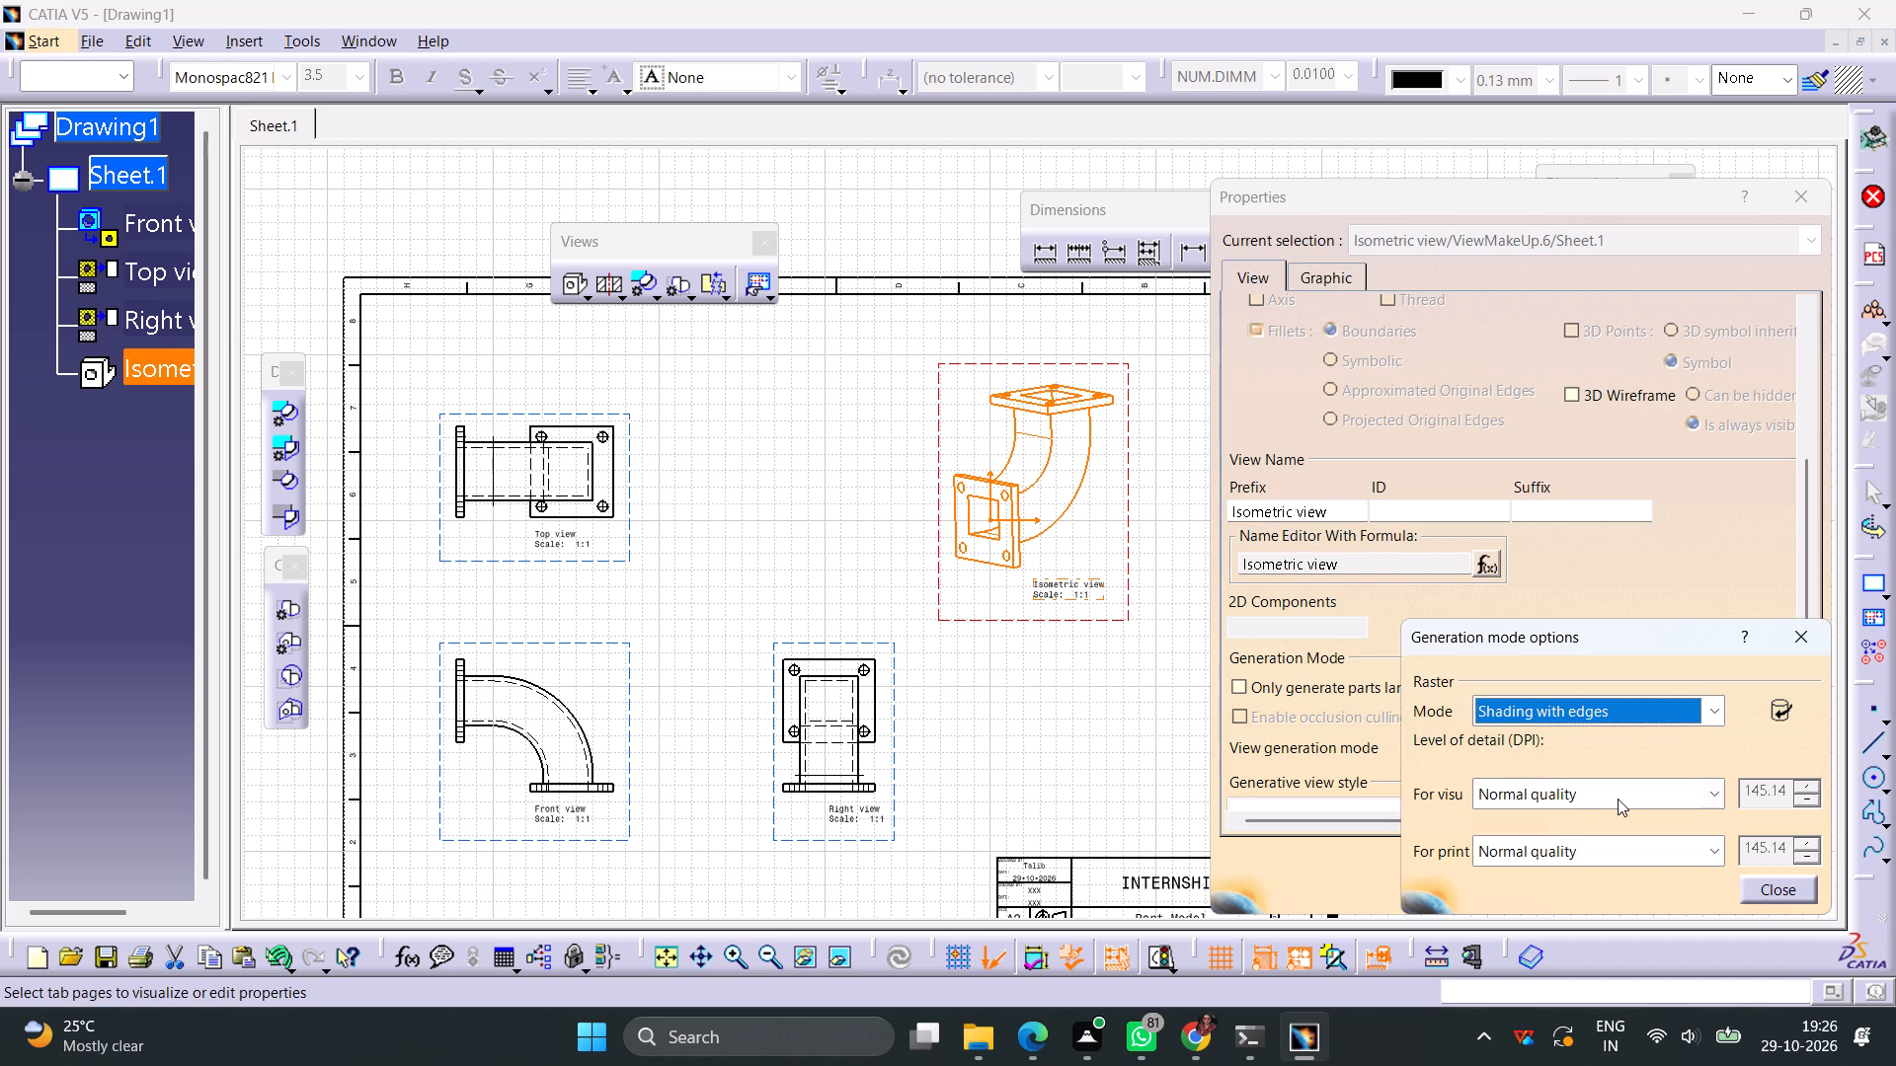
click(1619, 799)
click(1553, 885)
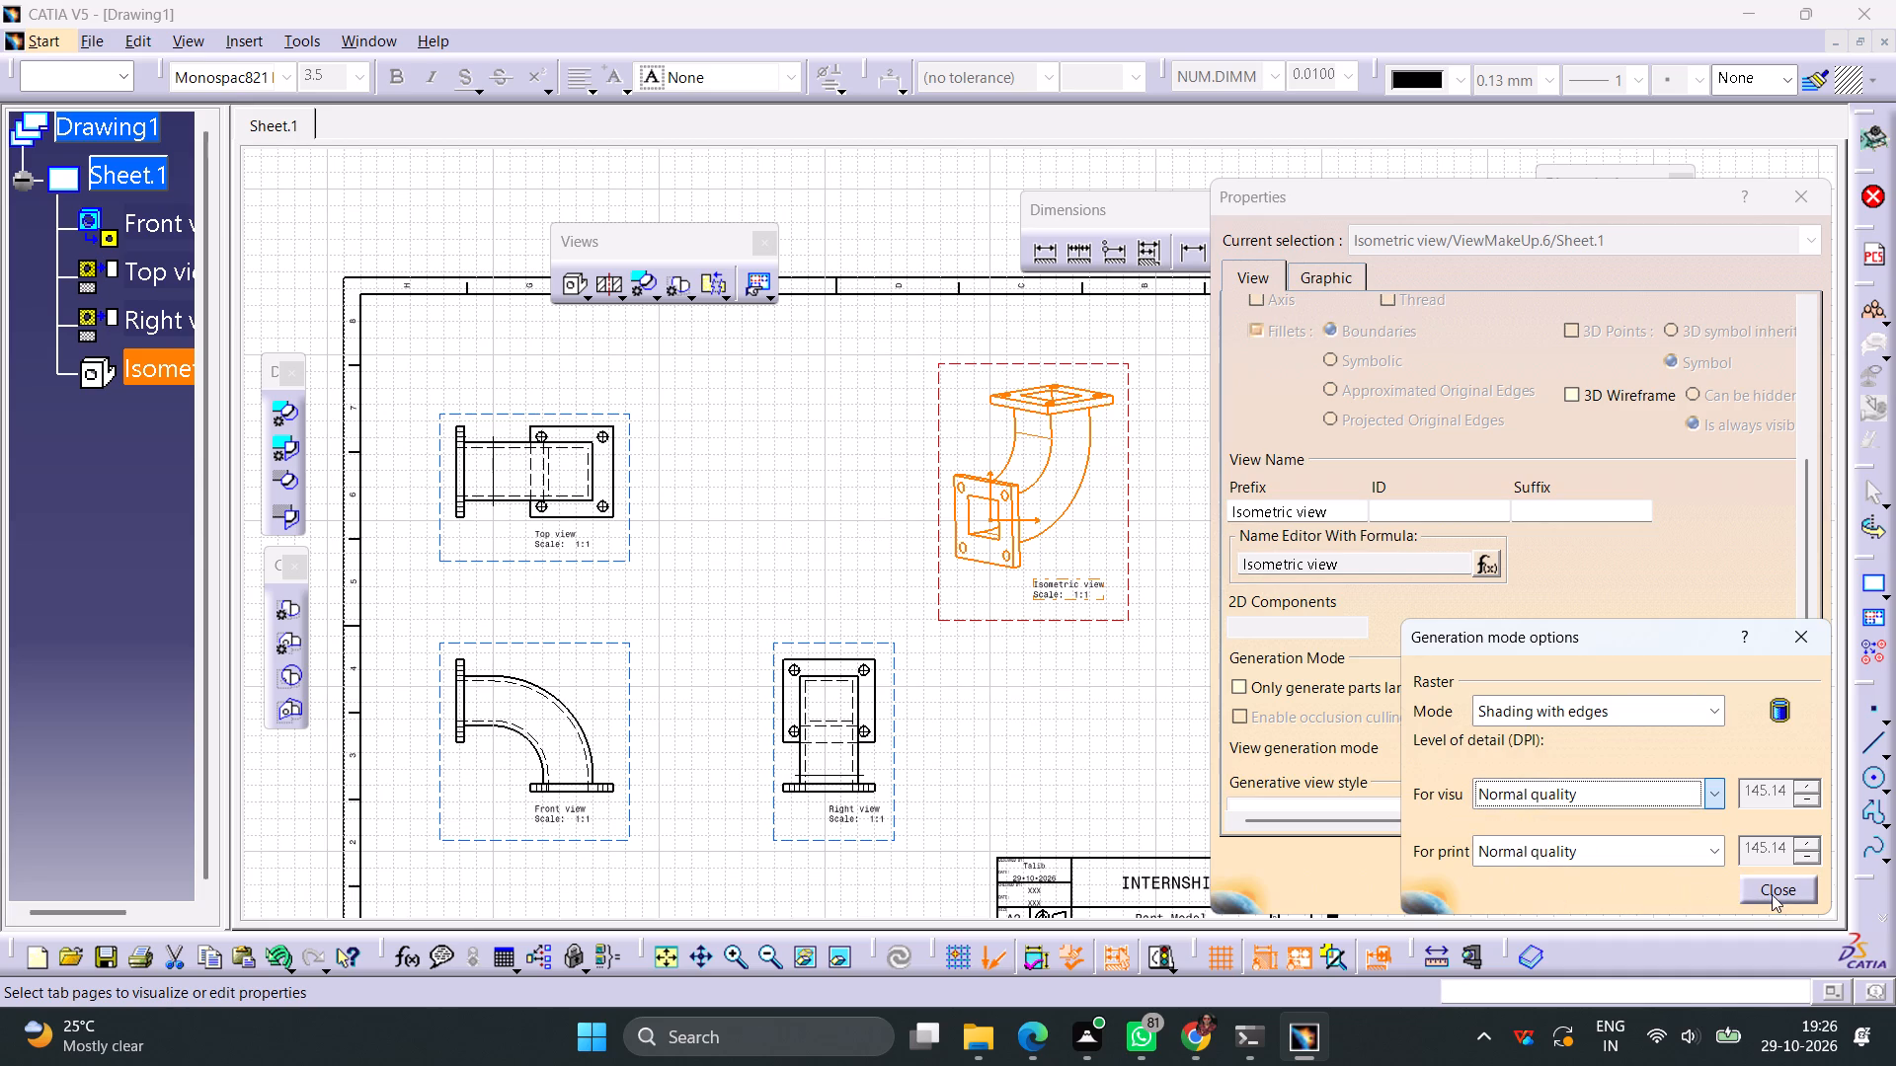
click(1772, 894)
click(1678, 891)
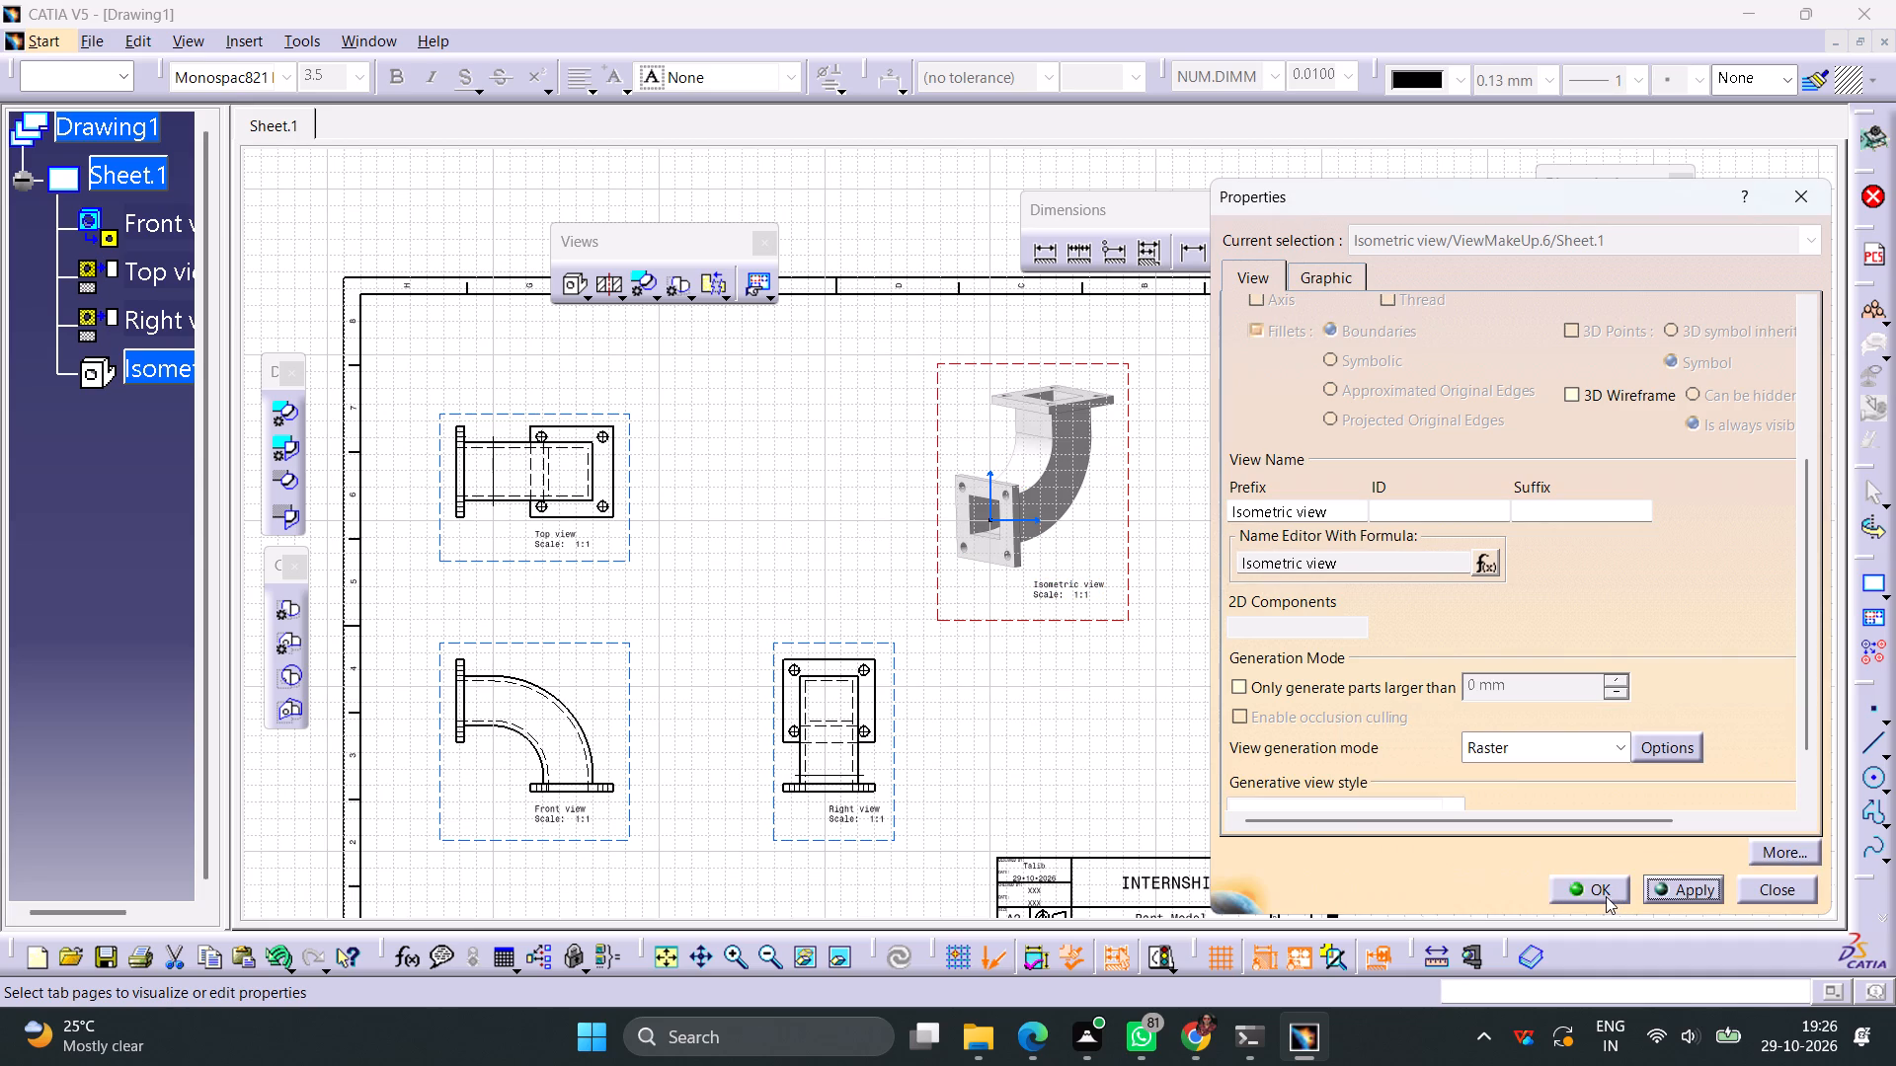
click(1605, 896)
click(1248, 649)
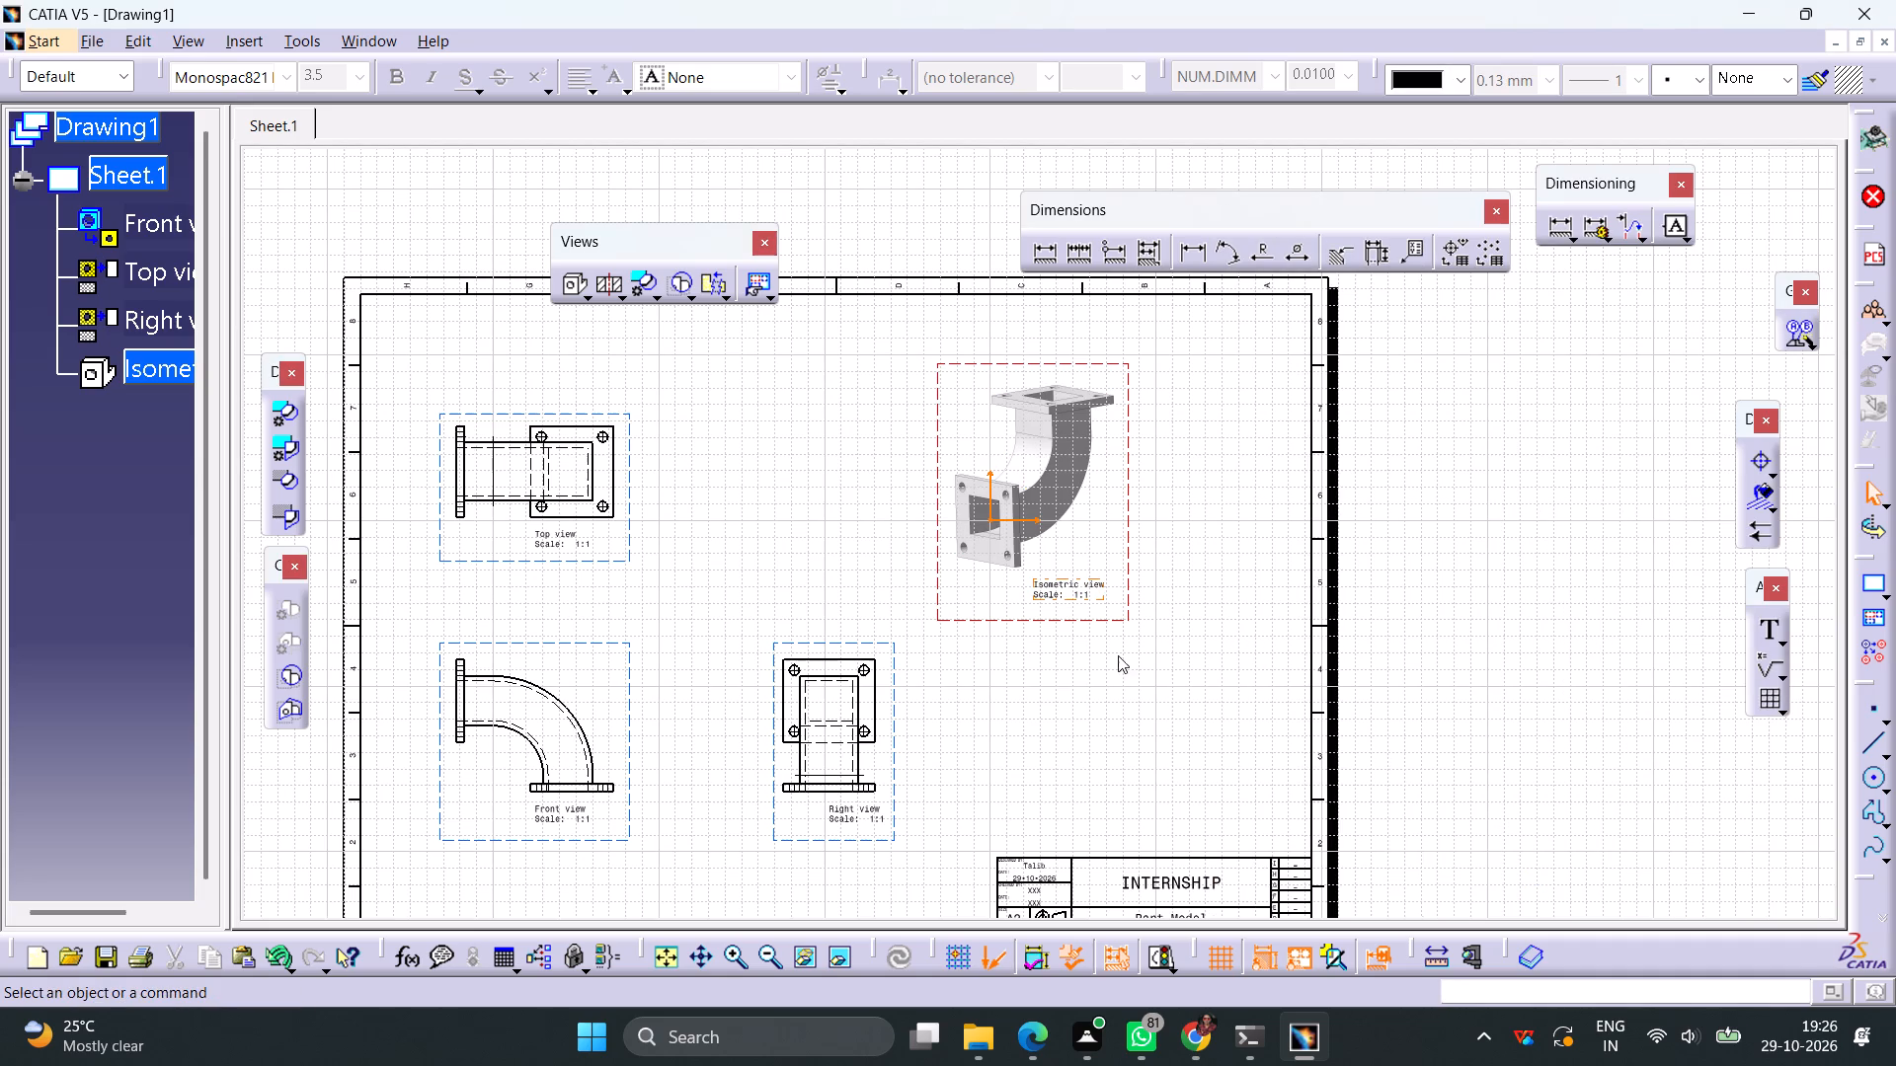
Dimension the thickness of the upper-left flange in the front view, placing the dimension above the flange.
middle_drag(771, 592, 972, 574)
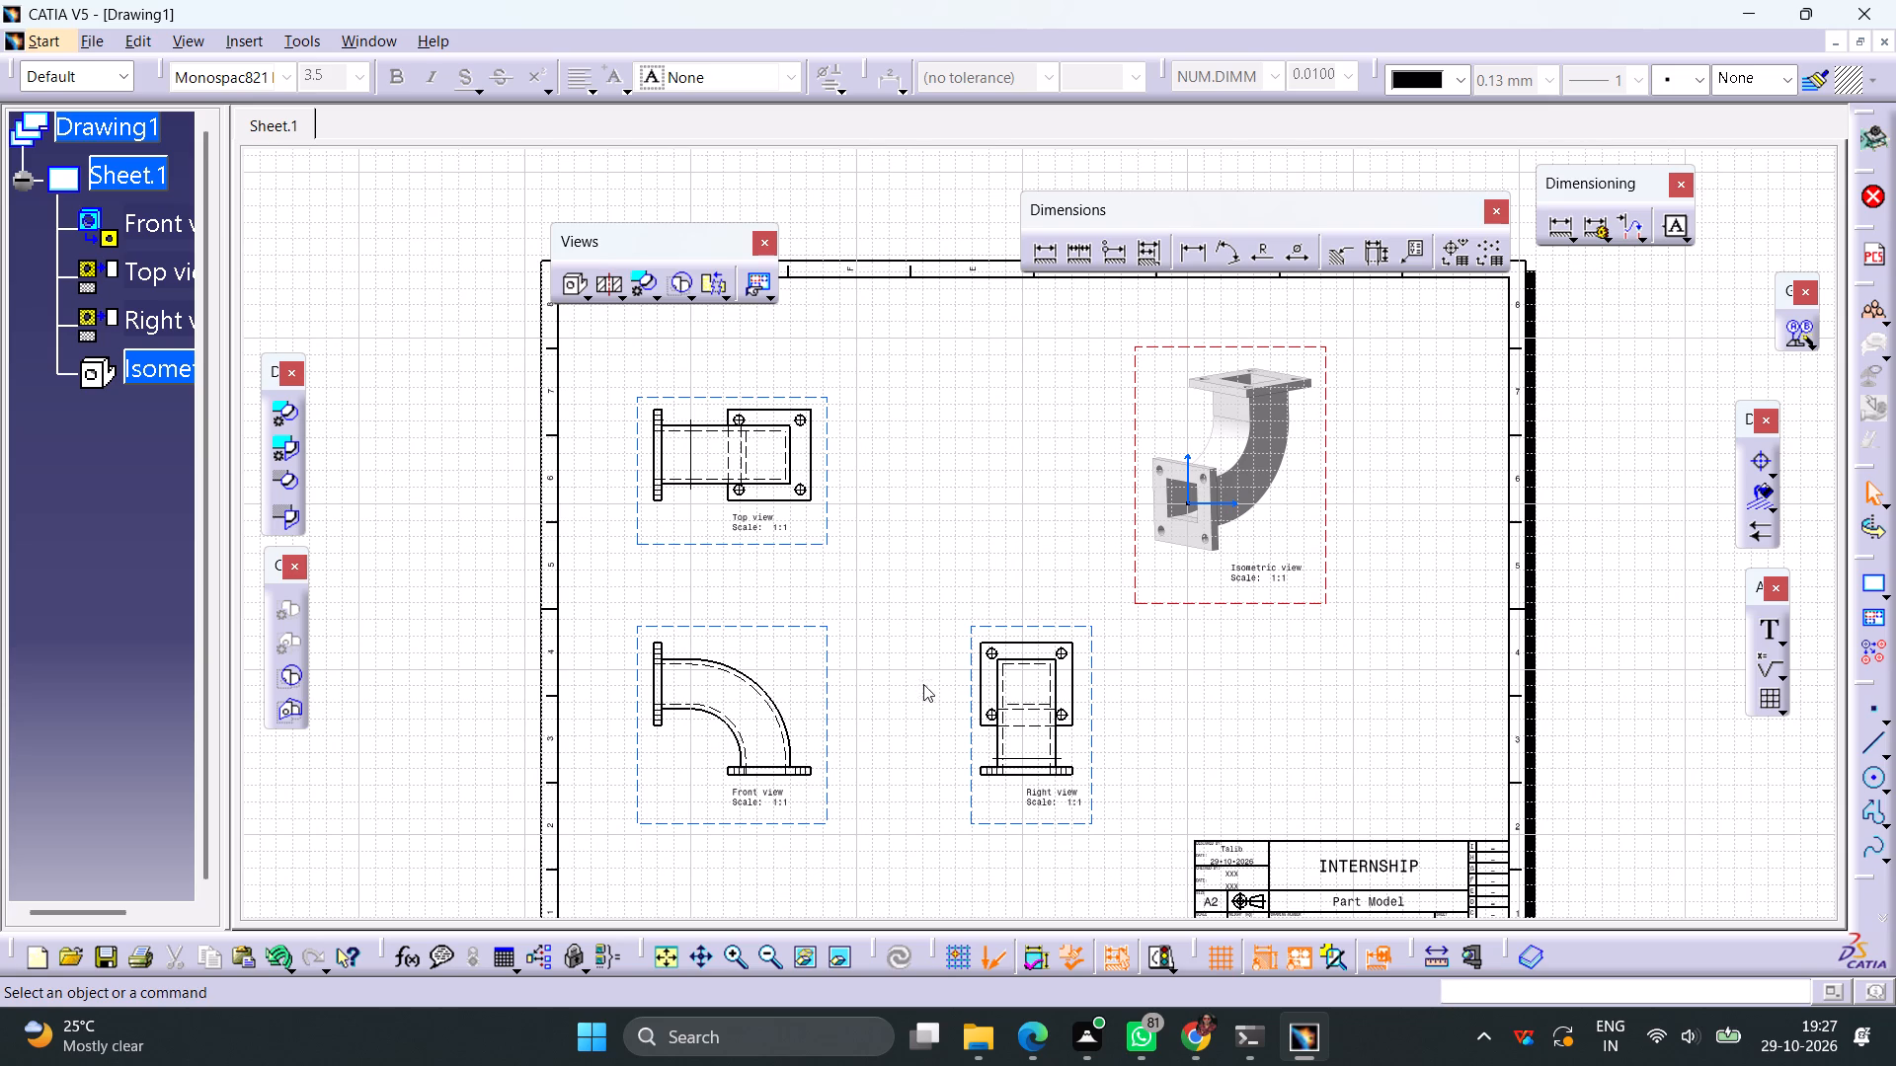
ctrl+middle_drag(887, 674, 907, 537)
middle_drag(751, 688, 1343, 449)
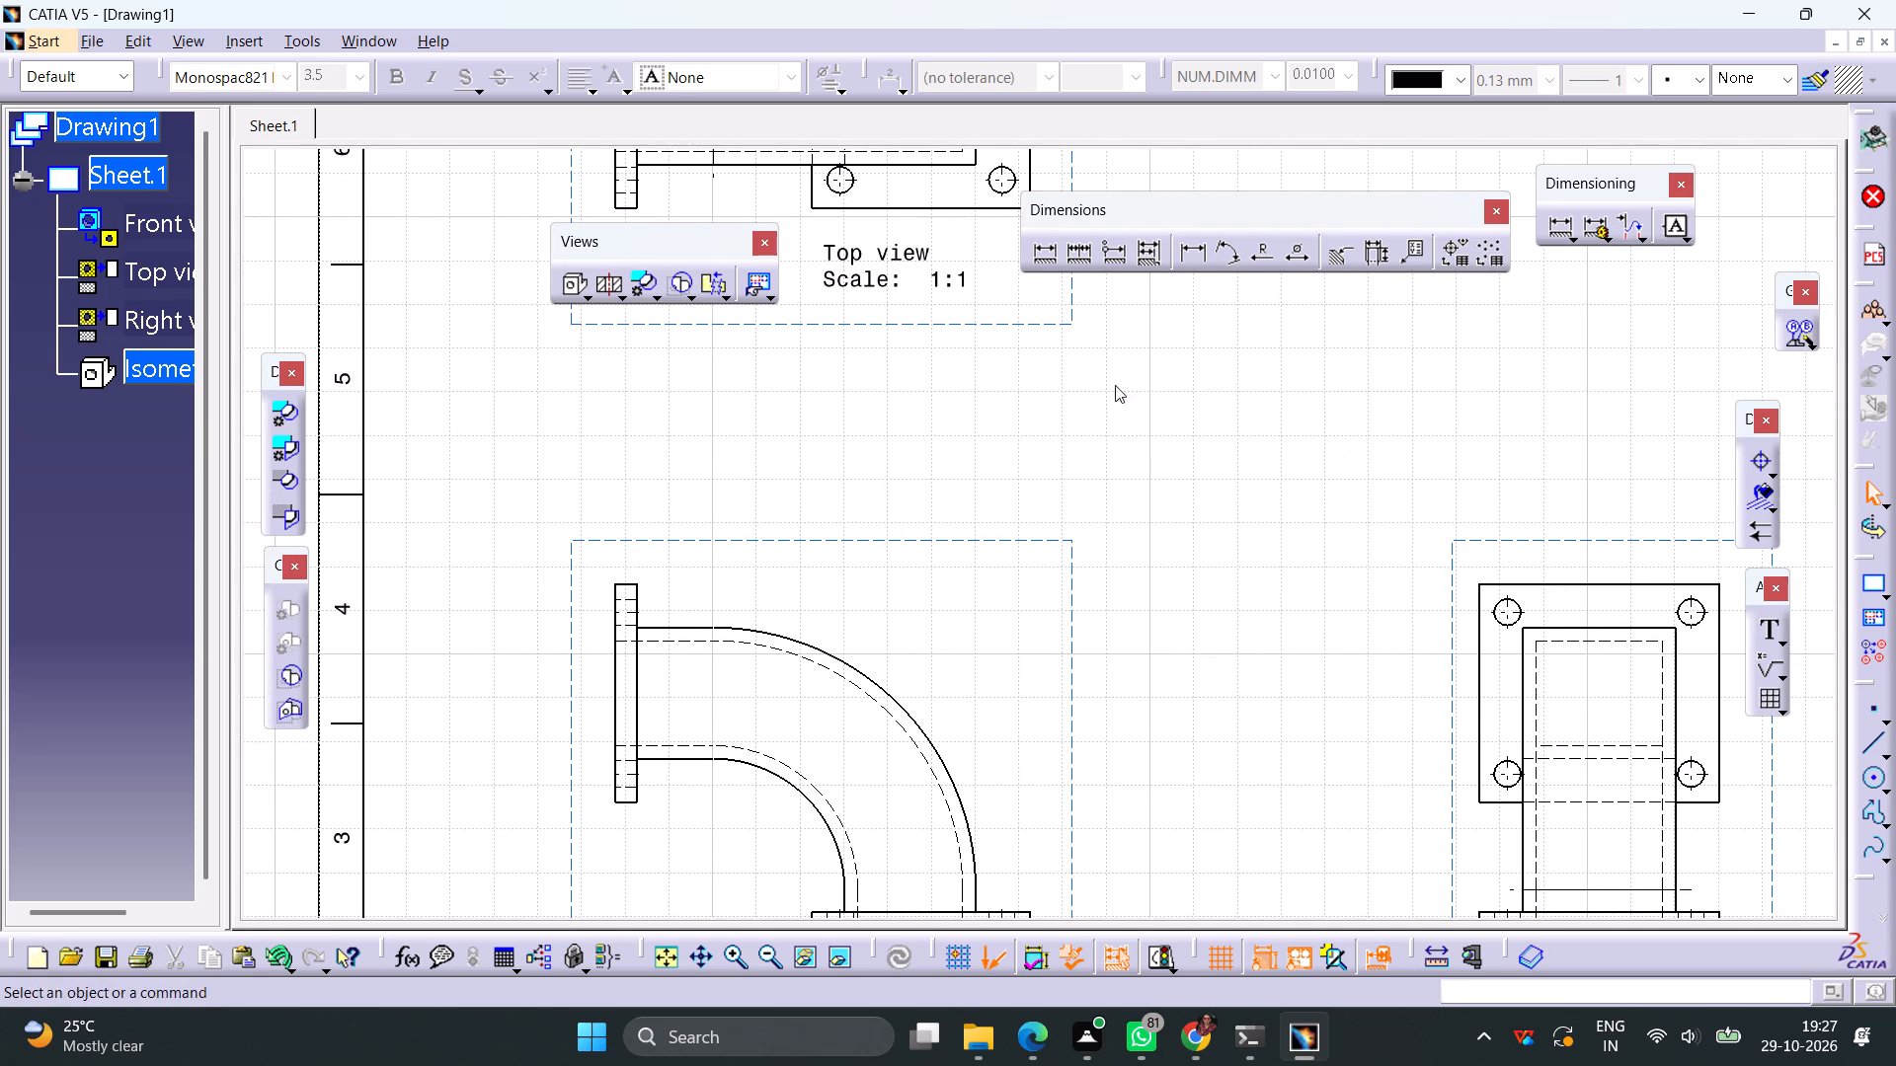
click(1043, 248)
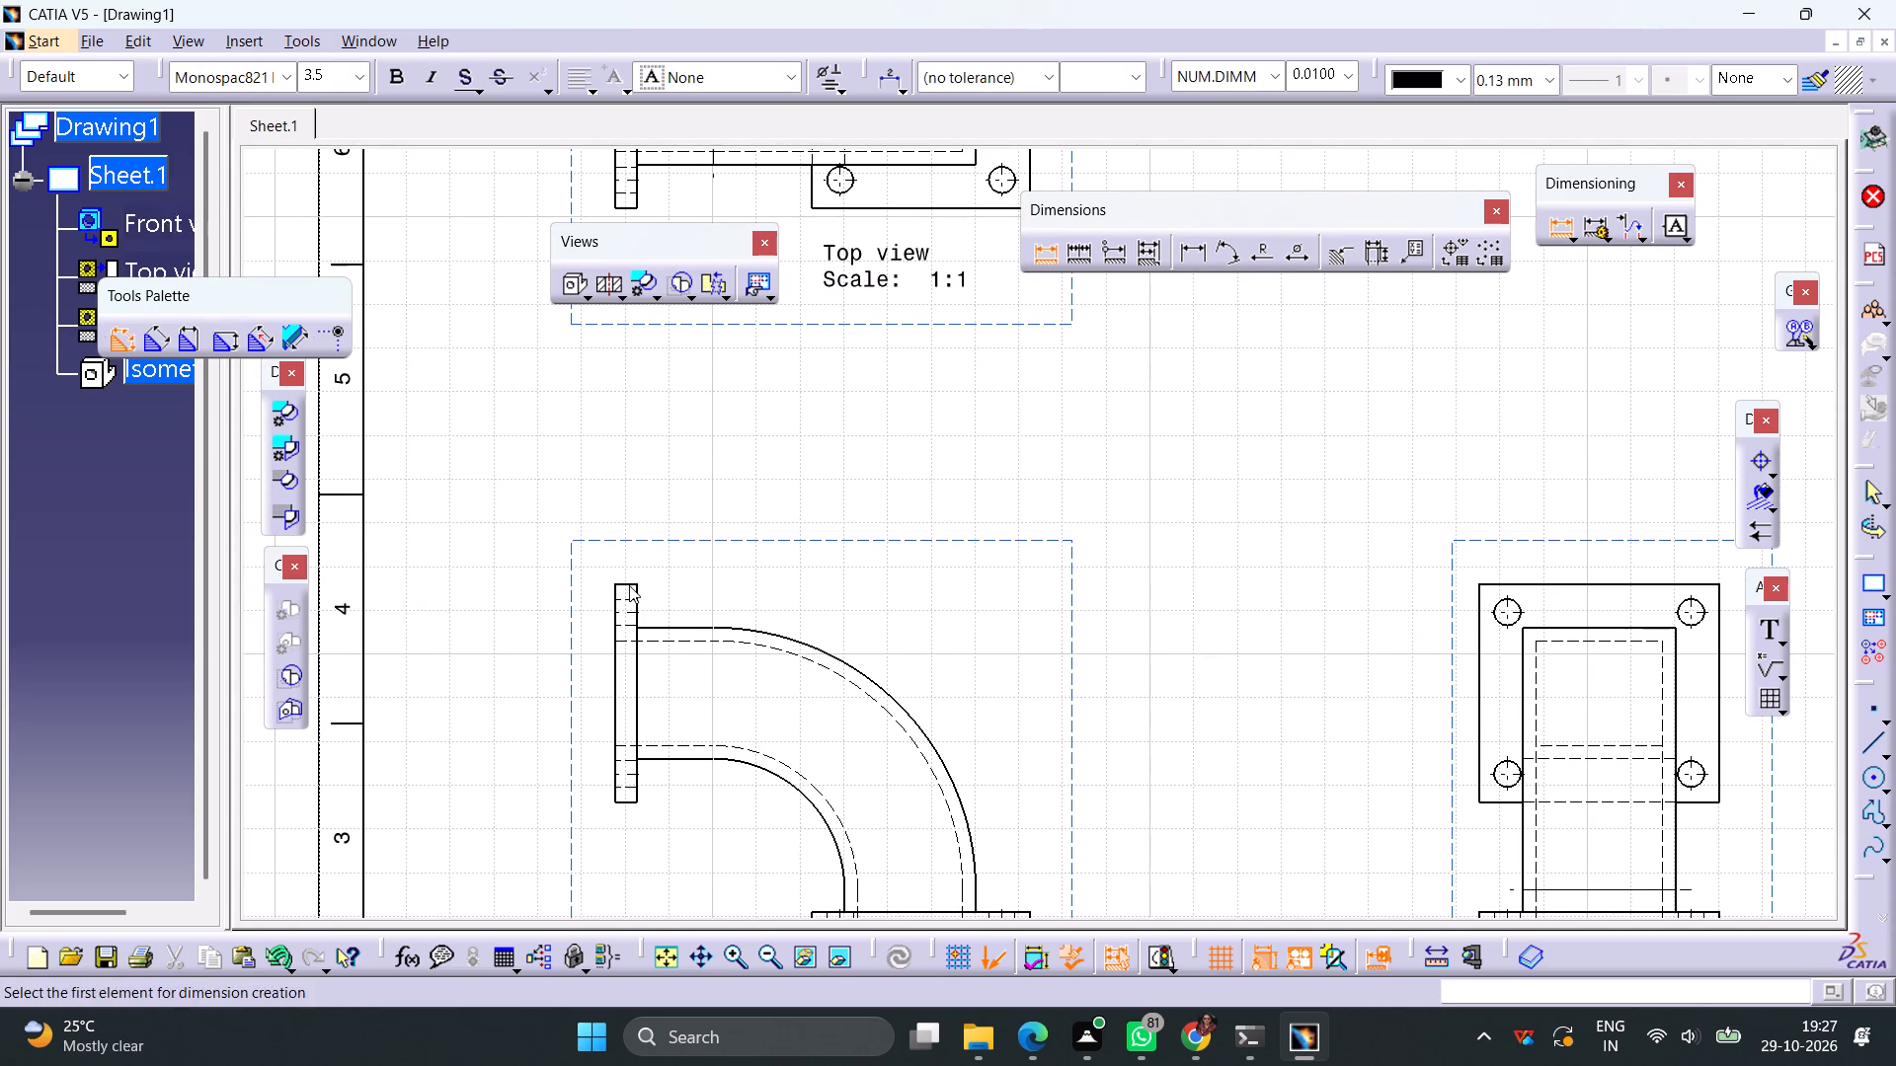
click(623, 582)
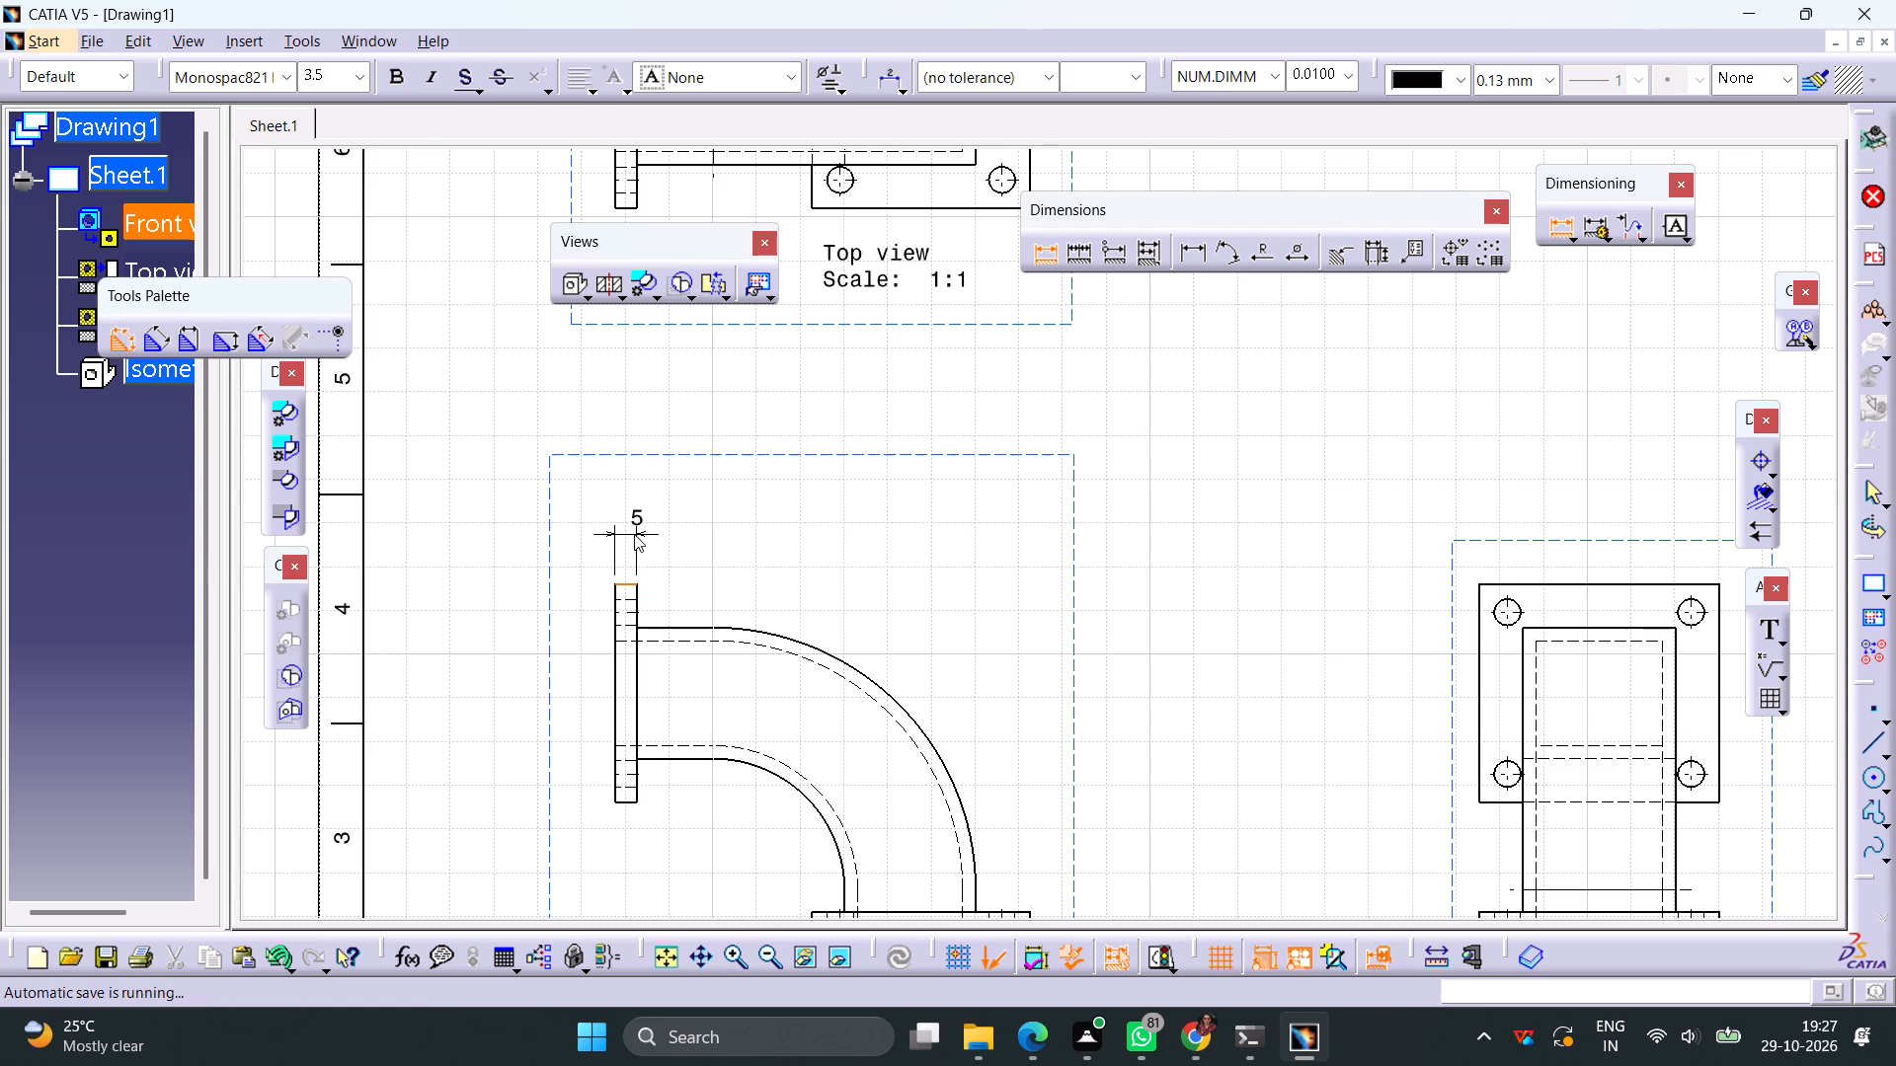
click(658, 530)
click(846, 536)
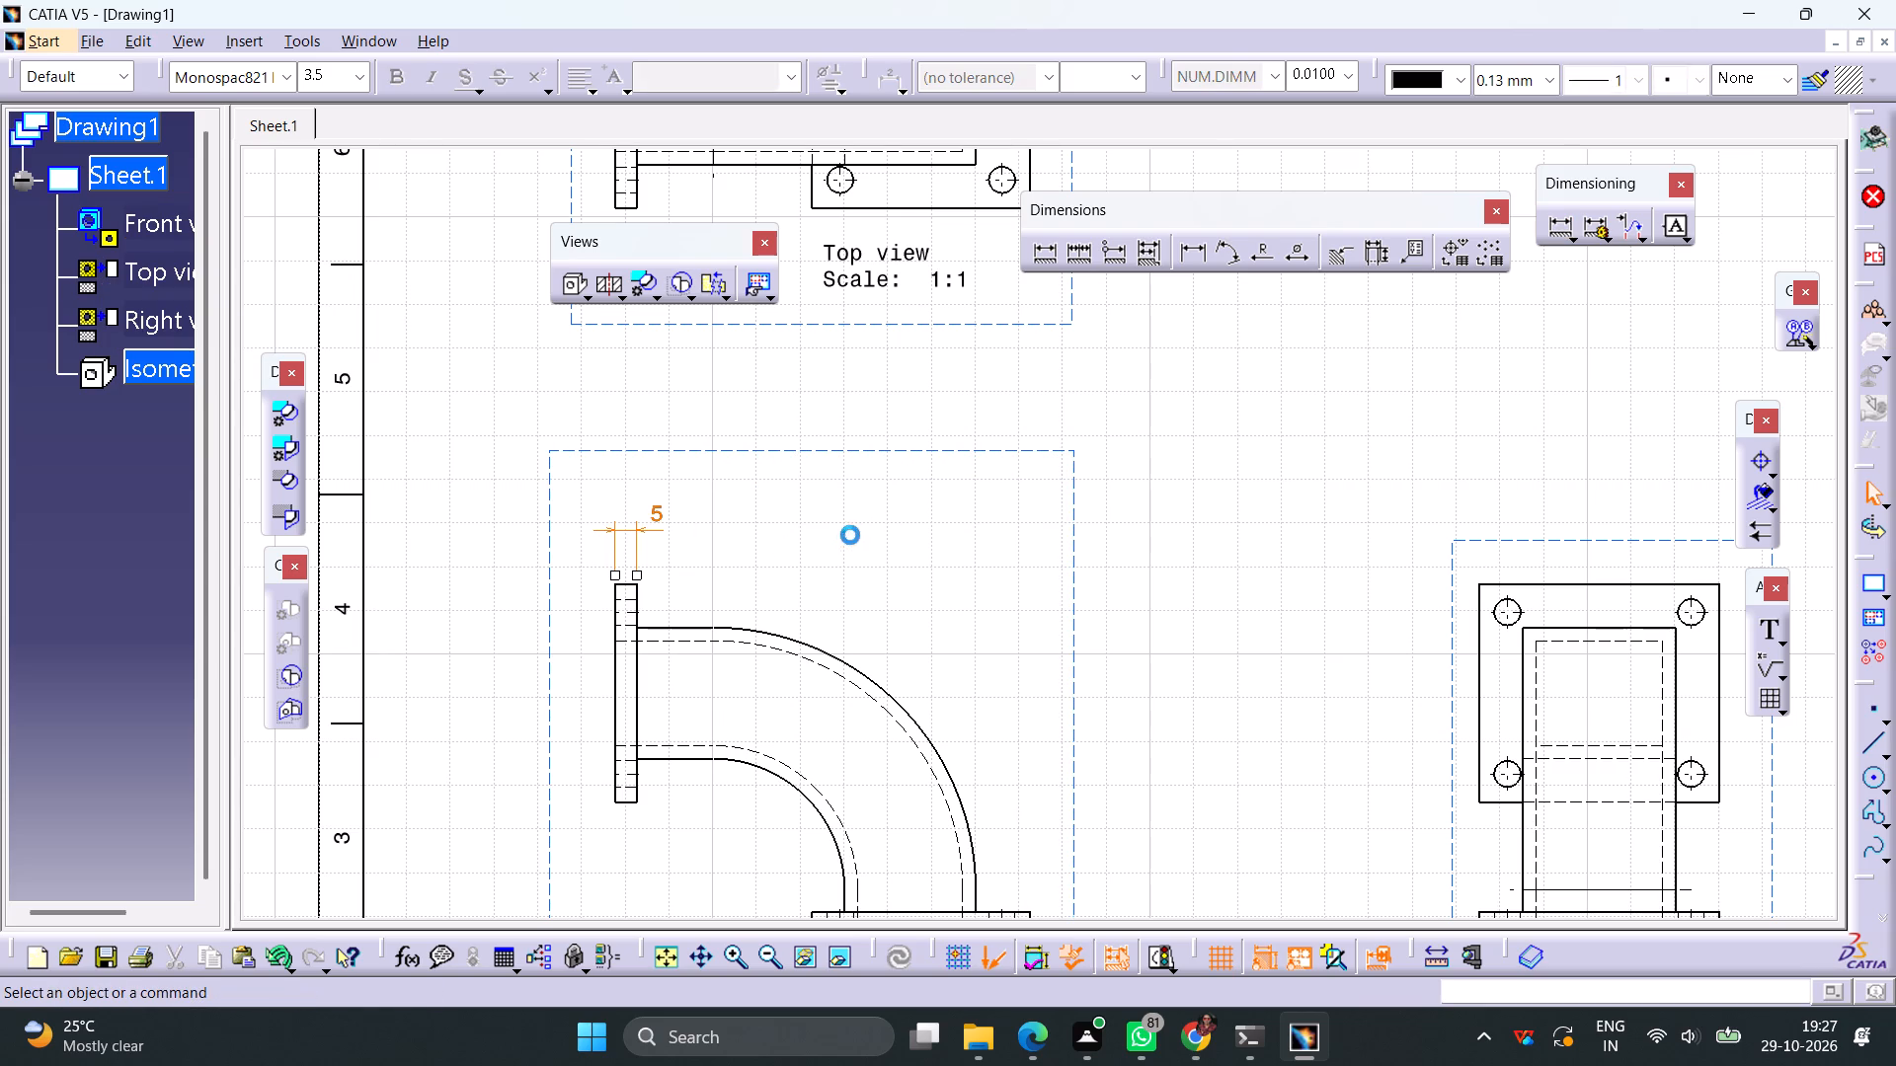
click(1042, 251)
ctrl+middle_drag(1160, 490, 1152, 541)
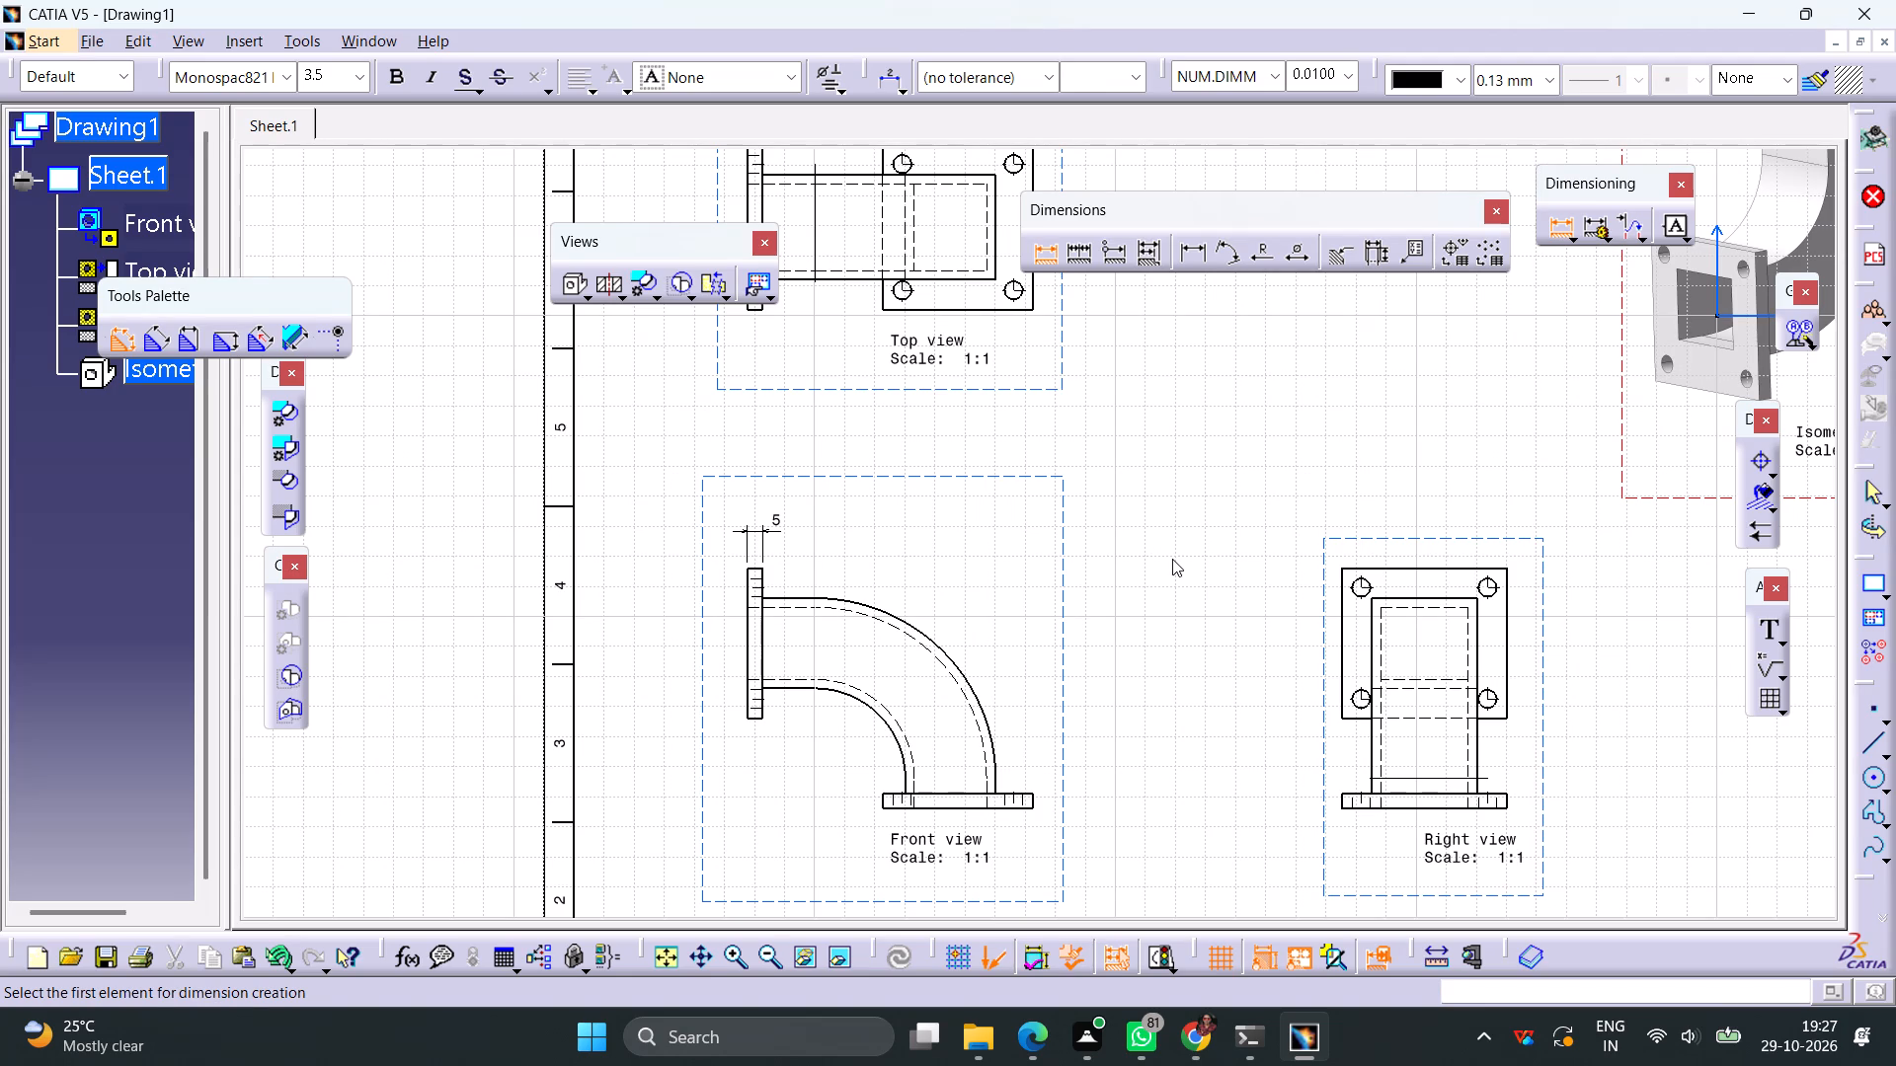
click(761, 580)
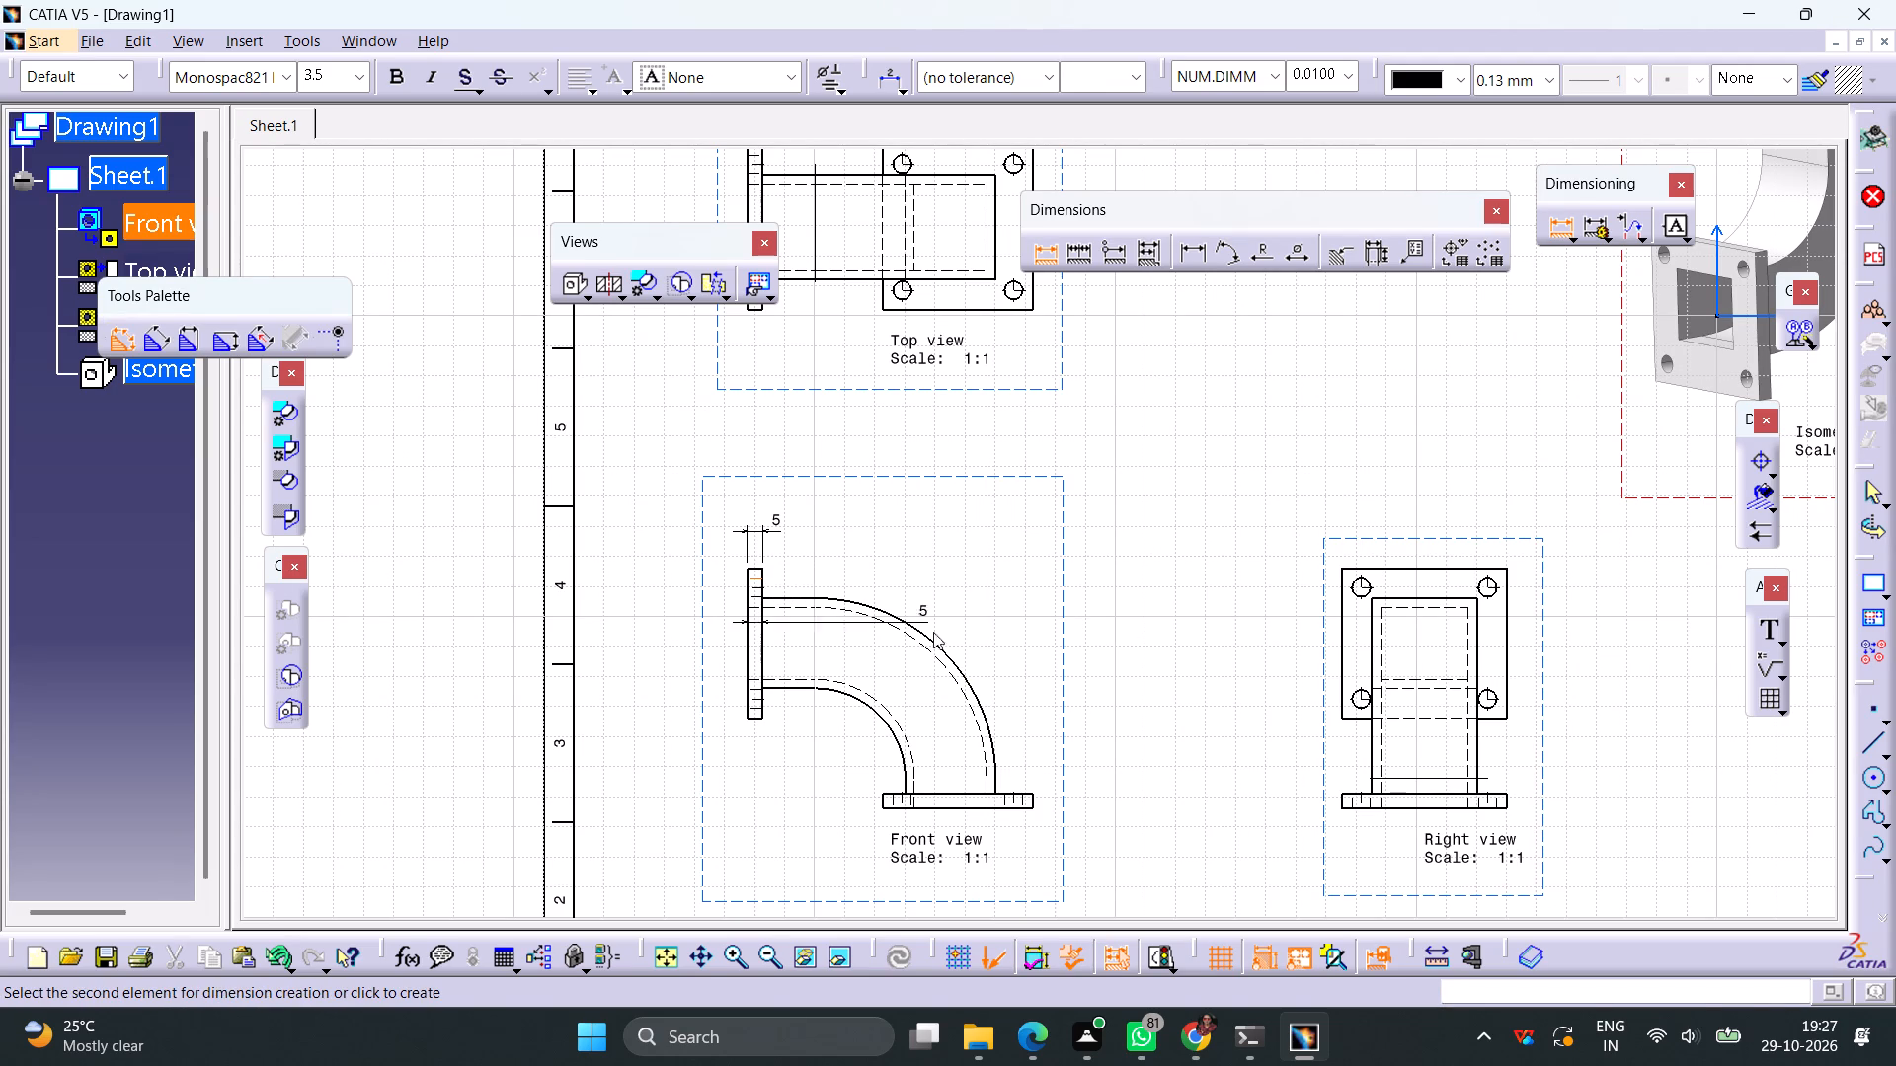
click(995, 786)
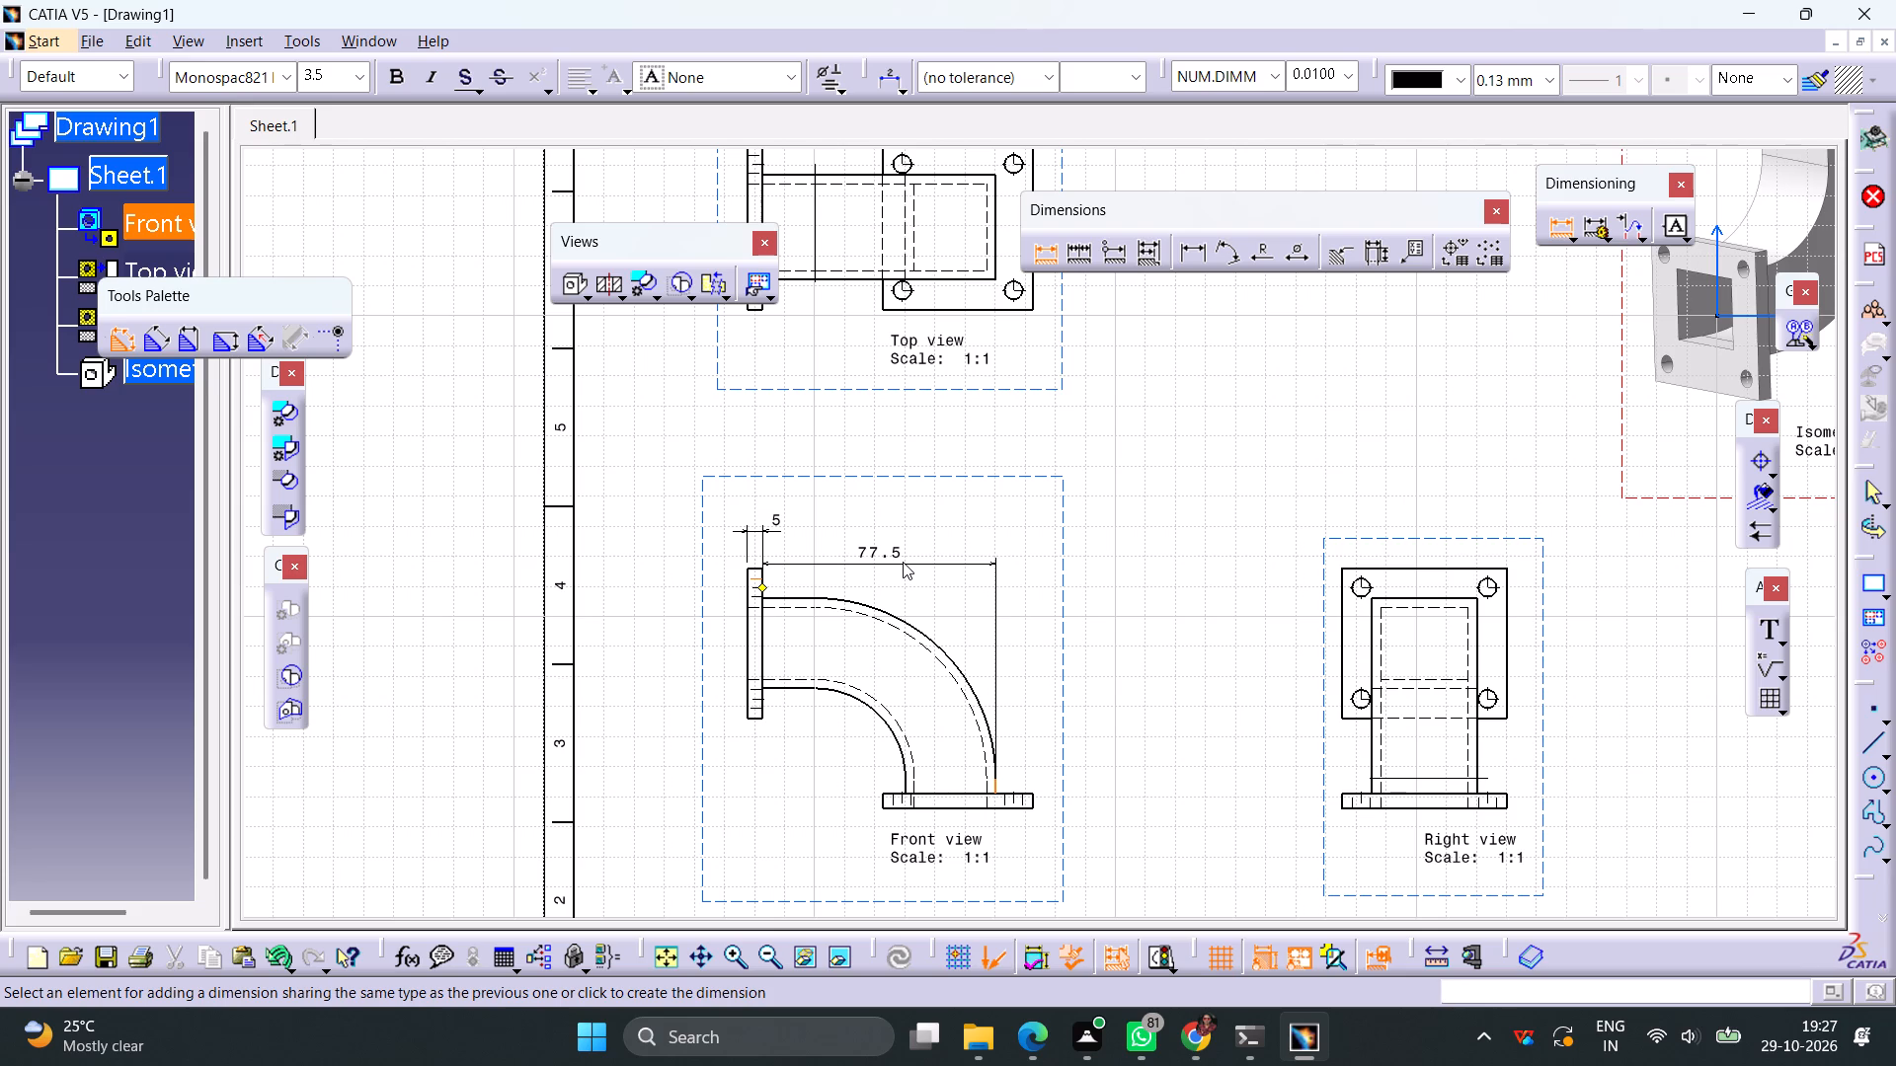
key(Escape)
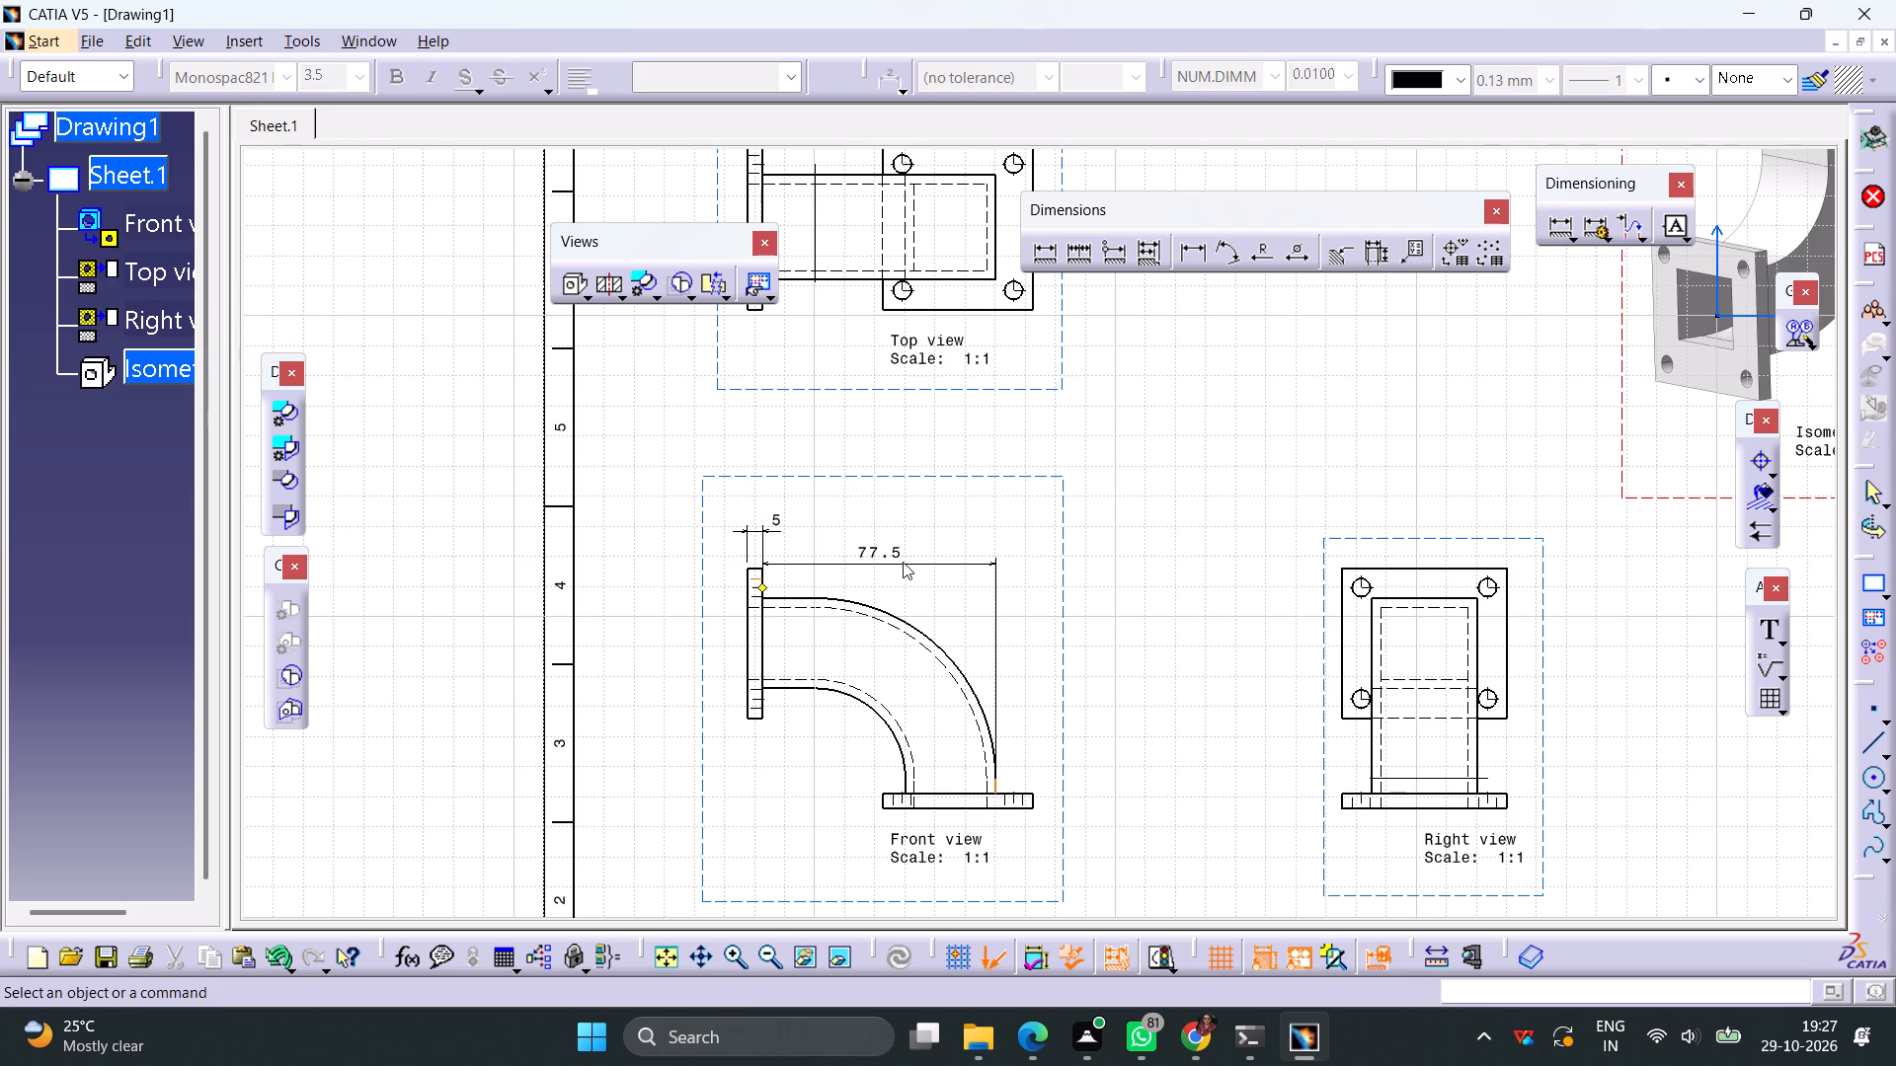
Dimension the vertical distance from the upper-left flange's top edge to the duct's upper hidden inner line in the front view, left of the flange.
click(1036, 257)
ctrl+middle_drag(794, 660, 785, 524)
middle_drag(747, 622, 1012, 558)
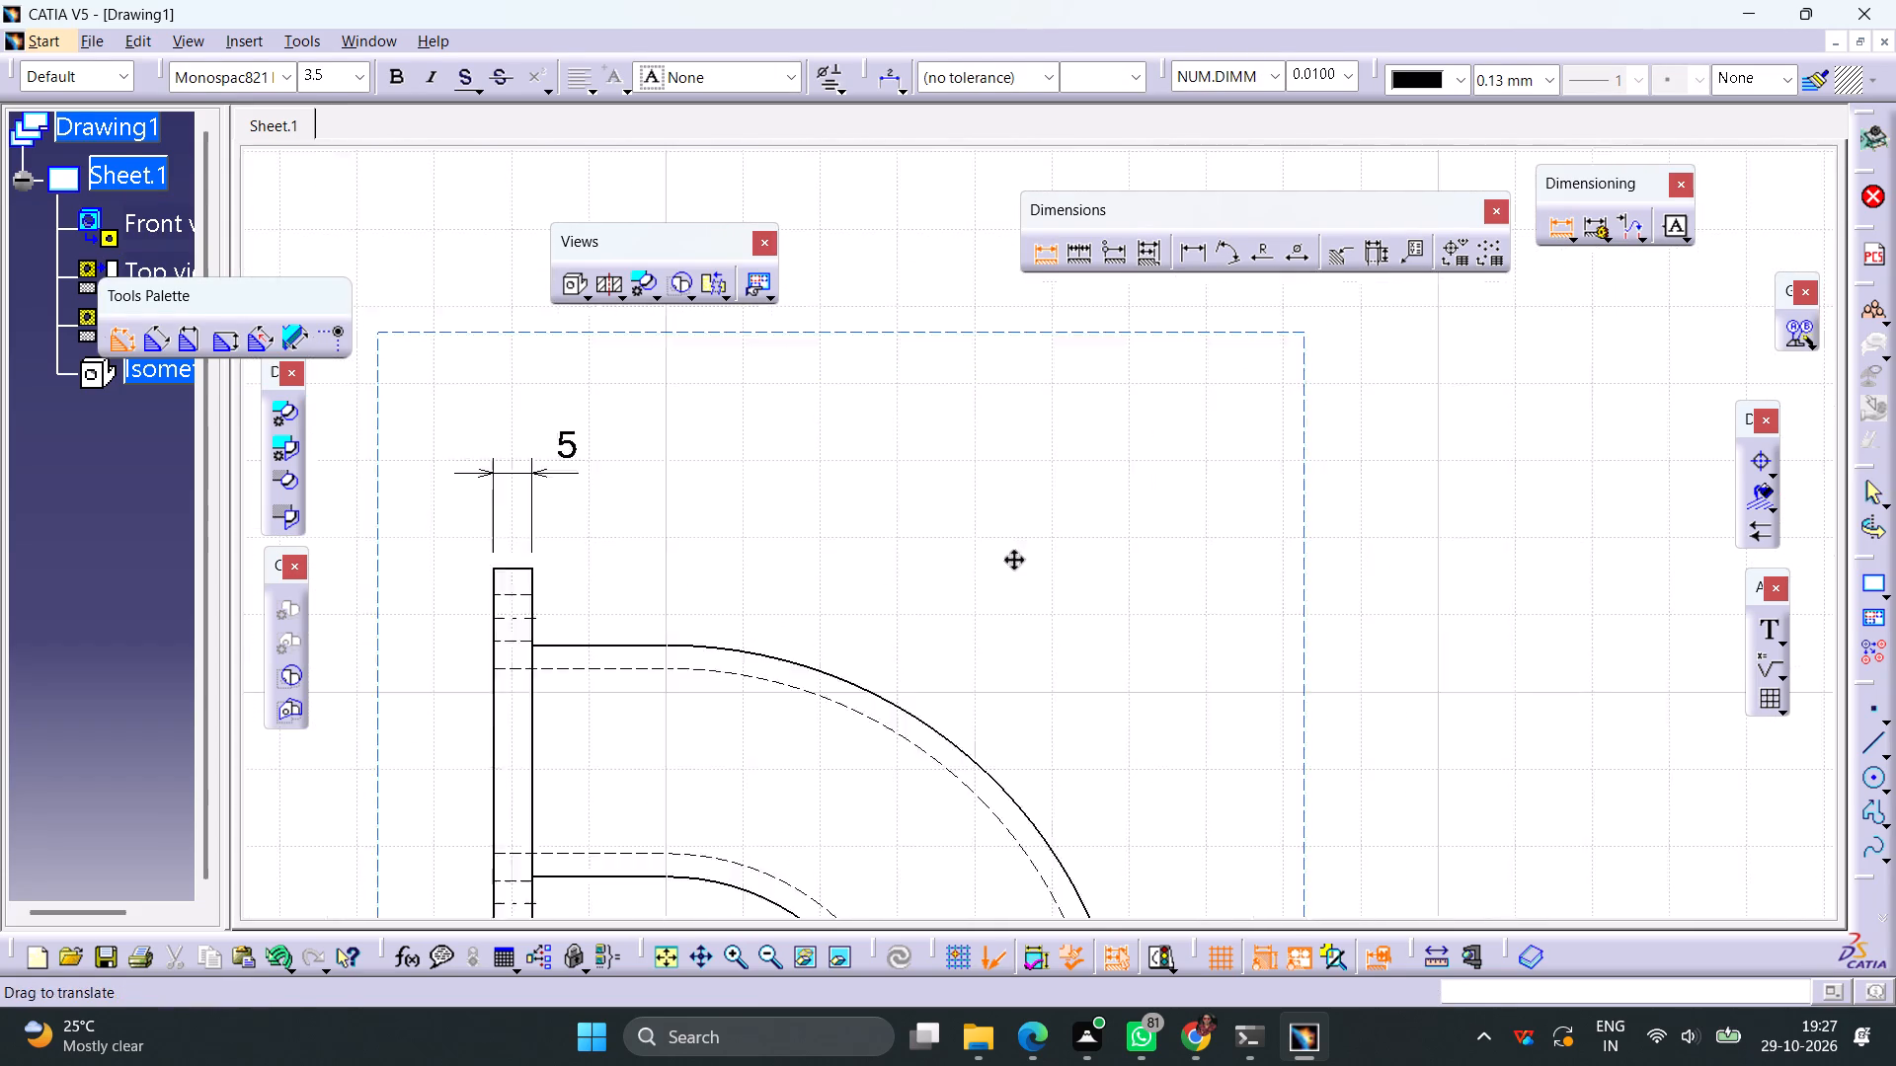
middle_drag(1012, 558, 1189, 506)
click(759, 606)
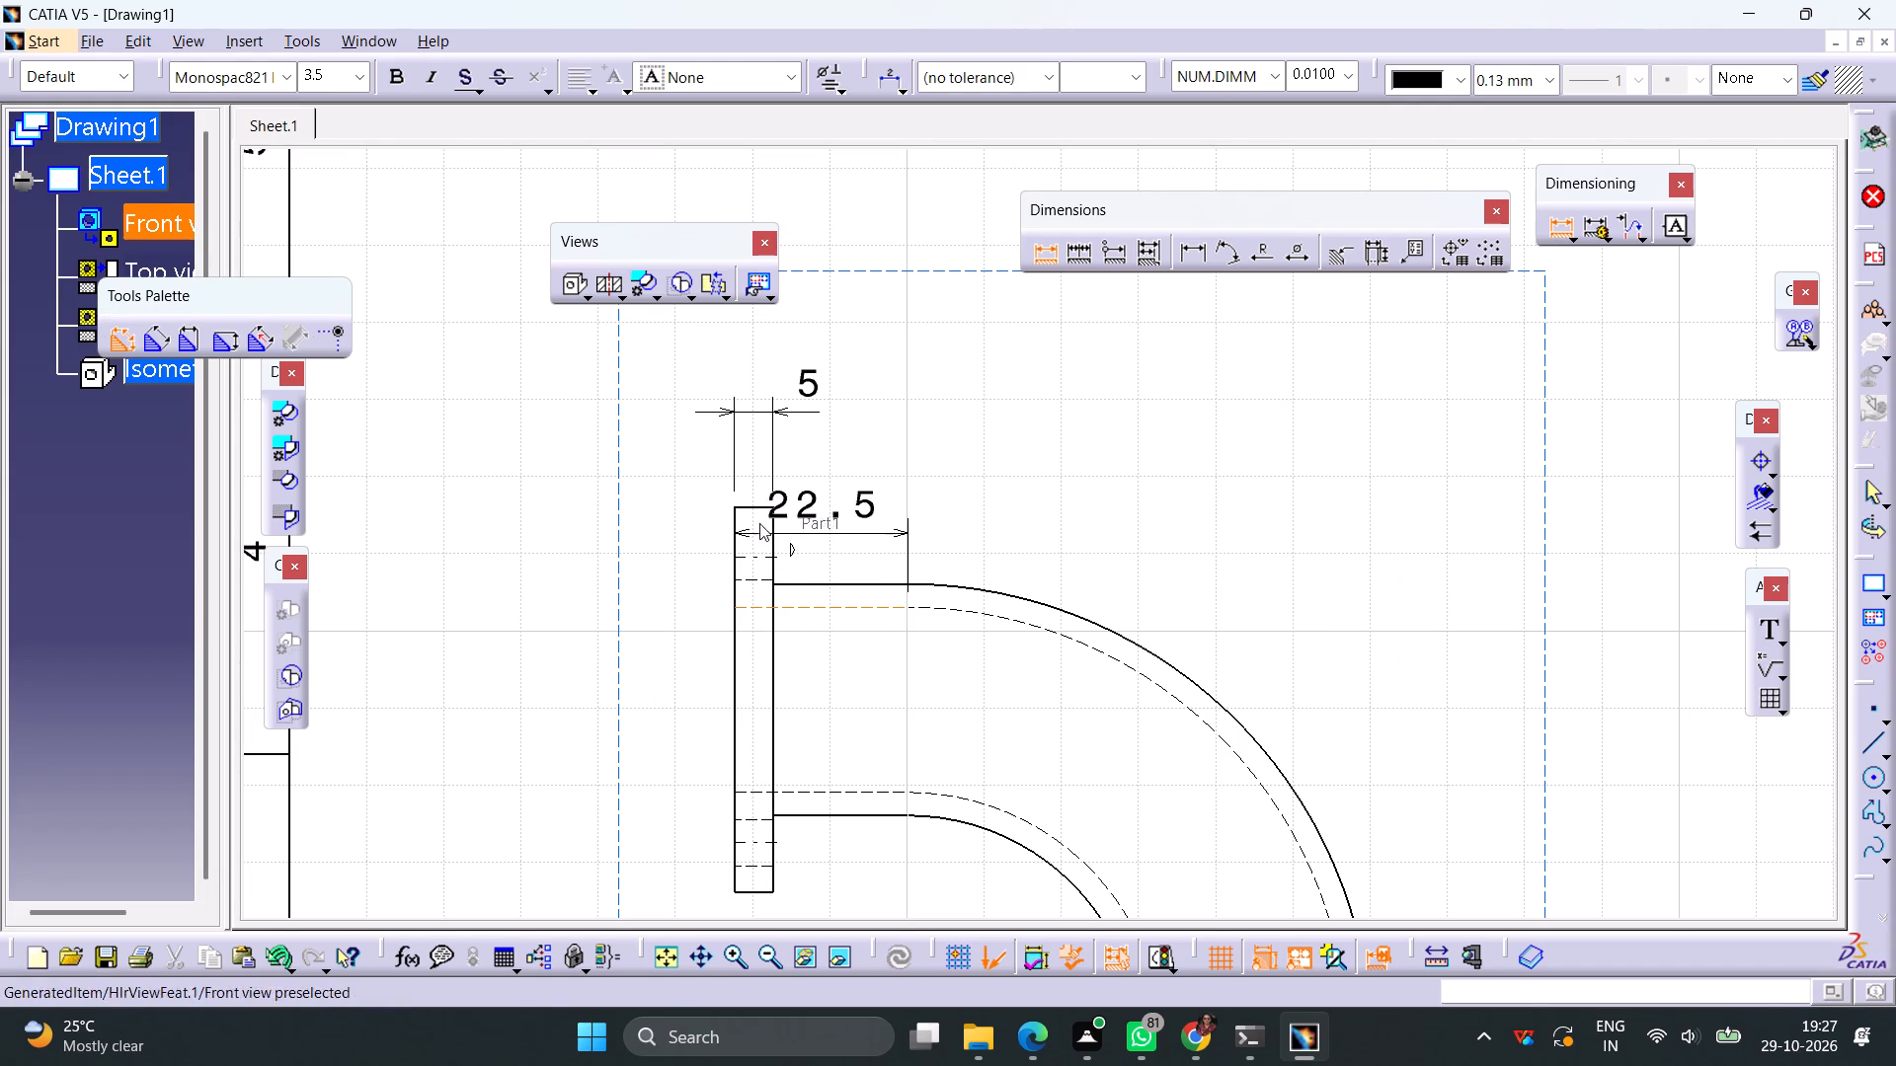
click(759, 505)
click(692, 556)
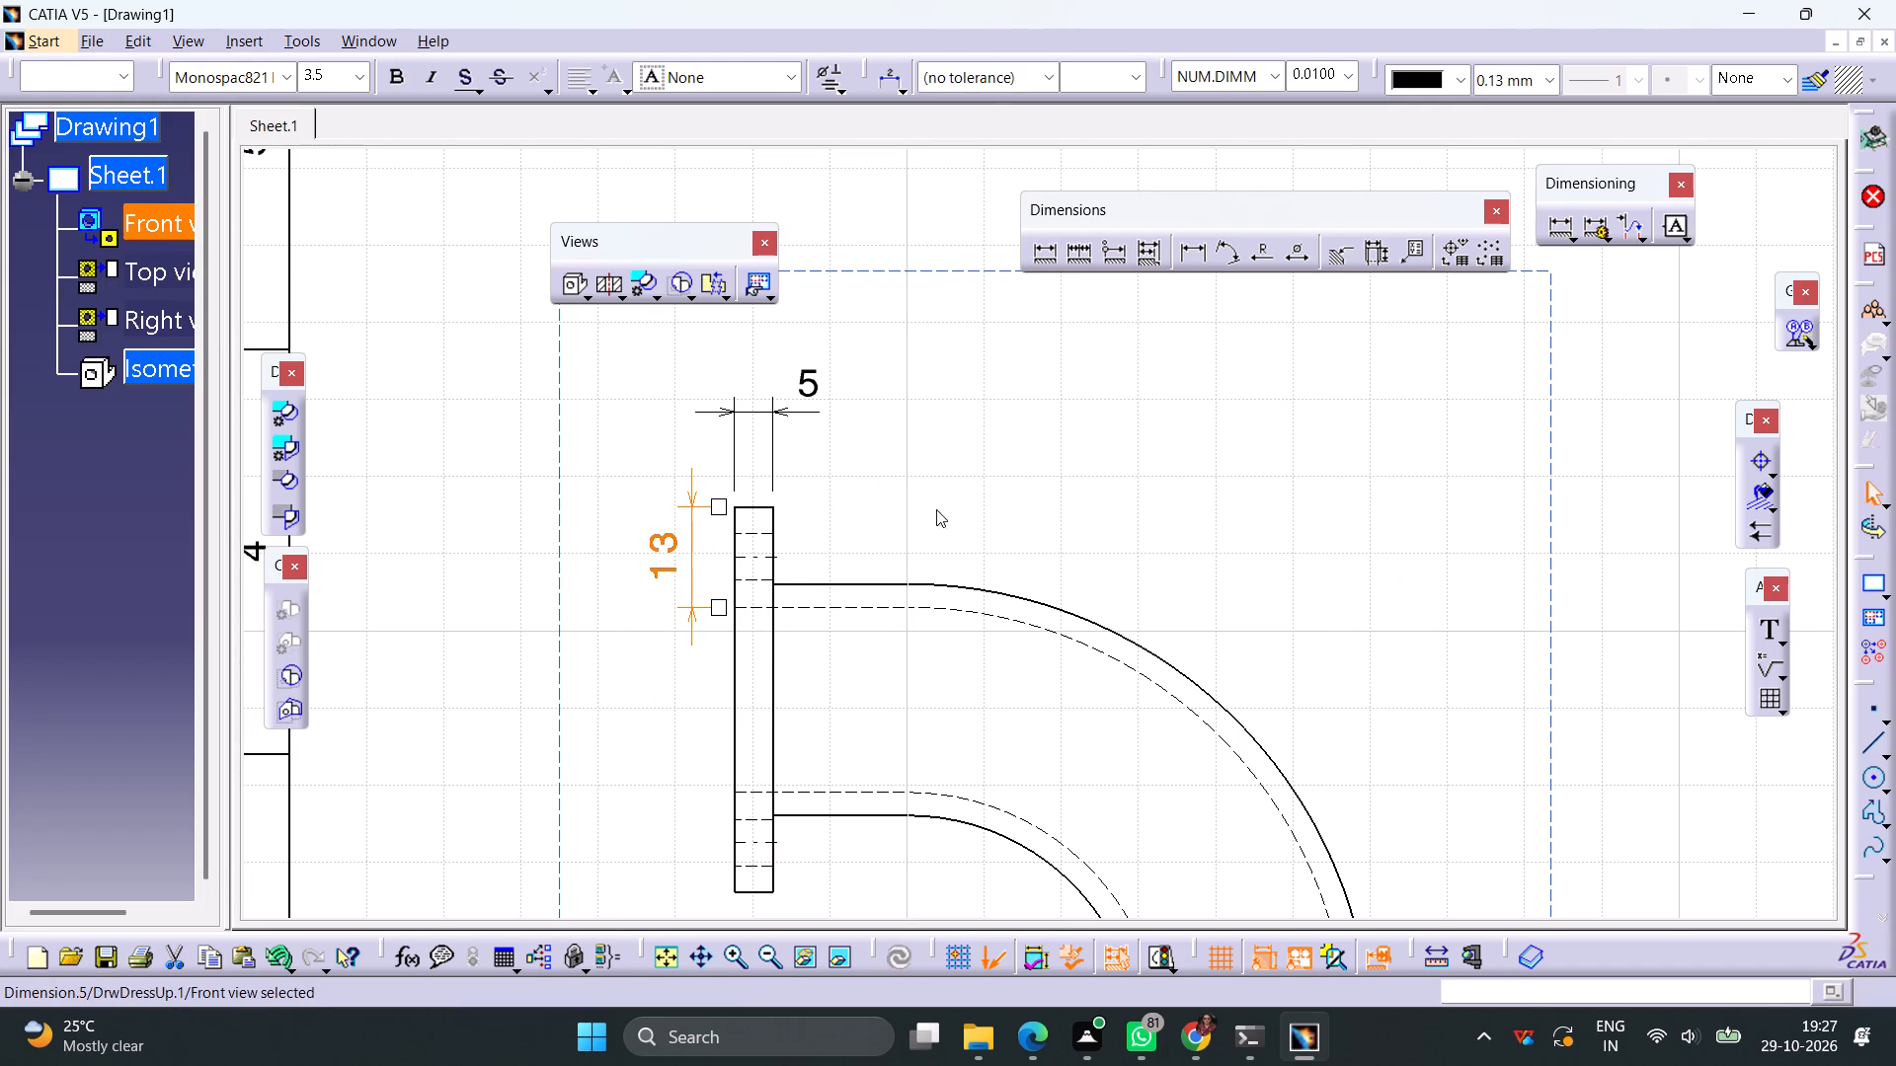
click(936, 509)
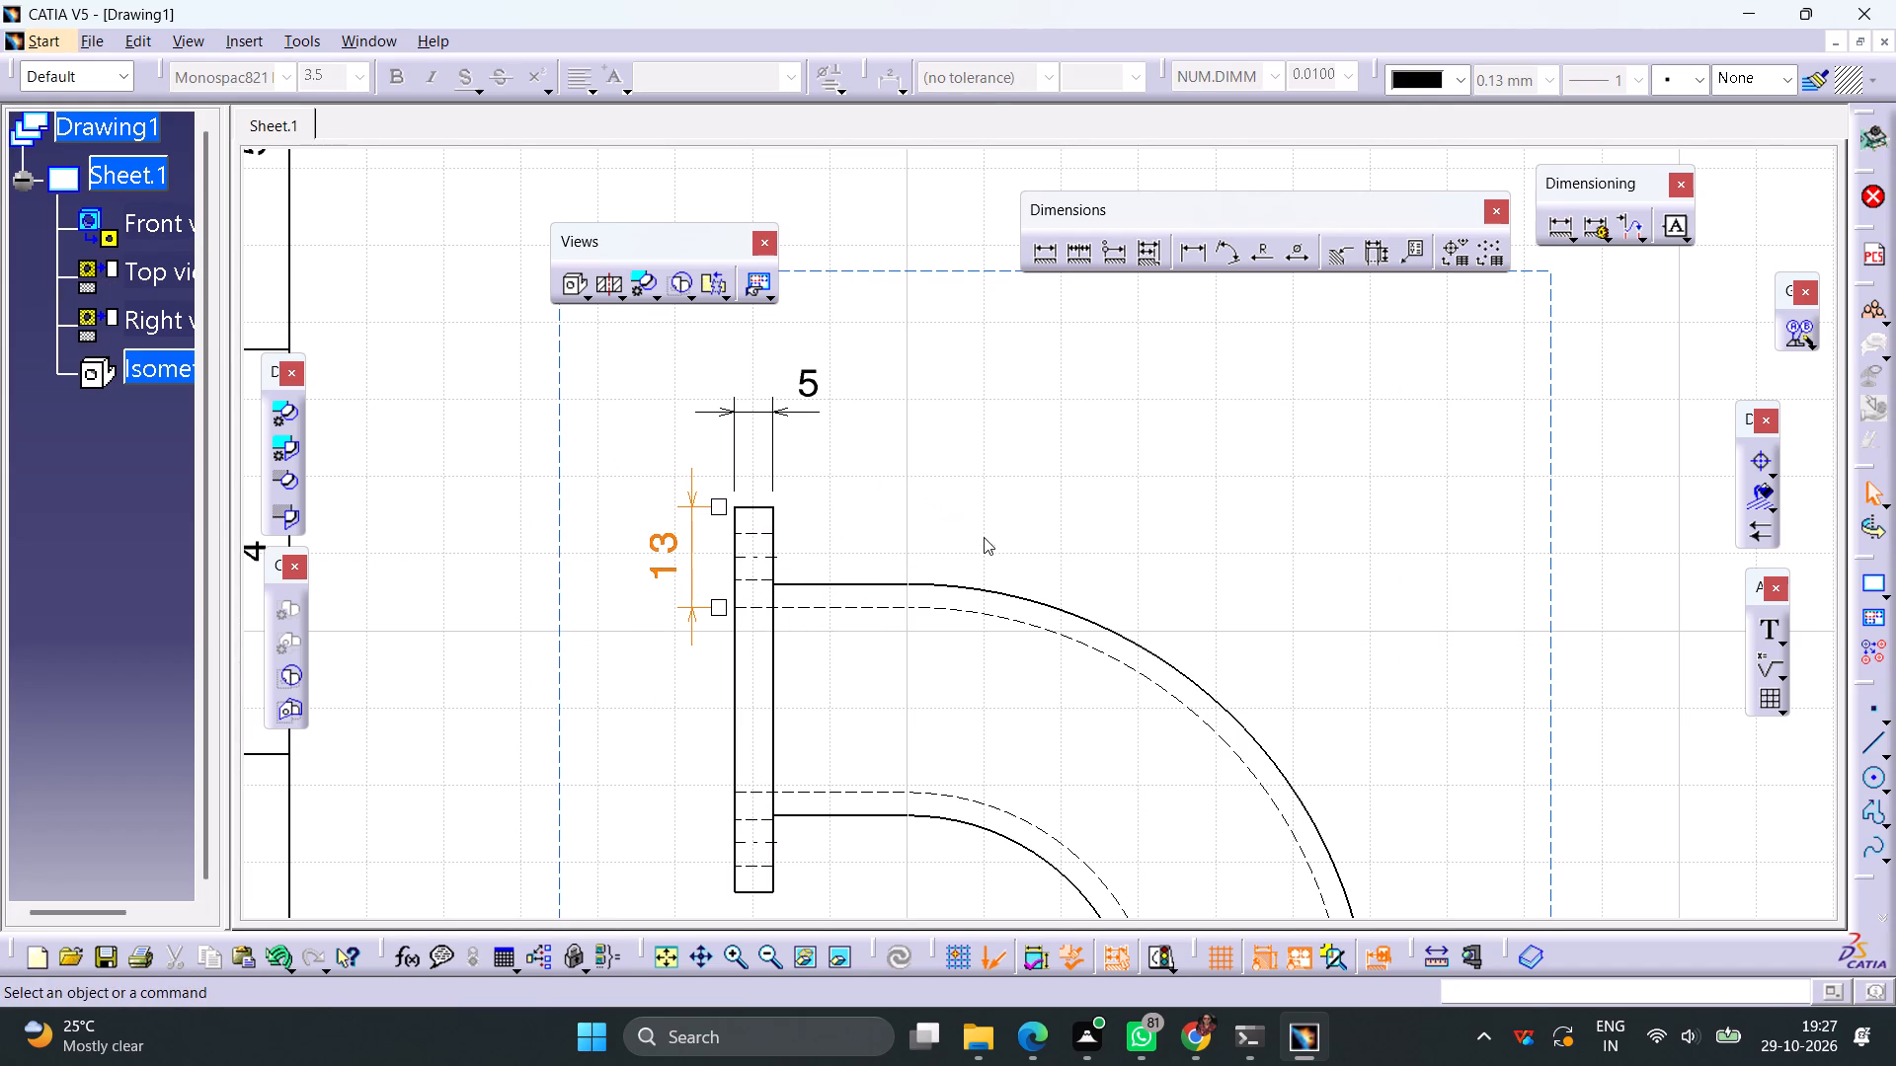
Dimension the duct's inner height between its two horizontal hidden lines in the front view, placing the dimension left of the flange.
click(1036, 250)
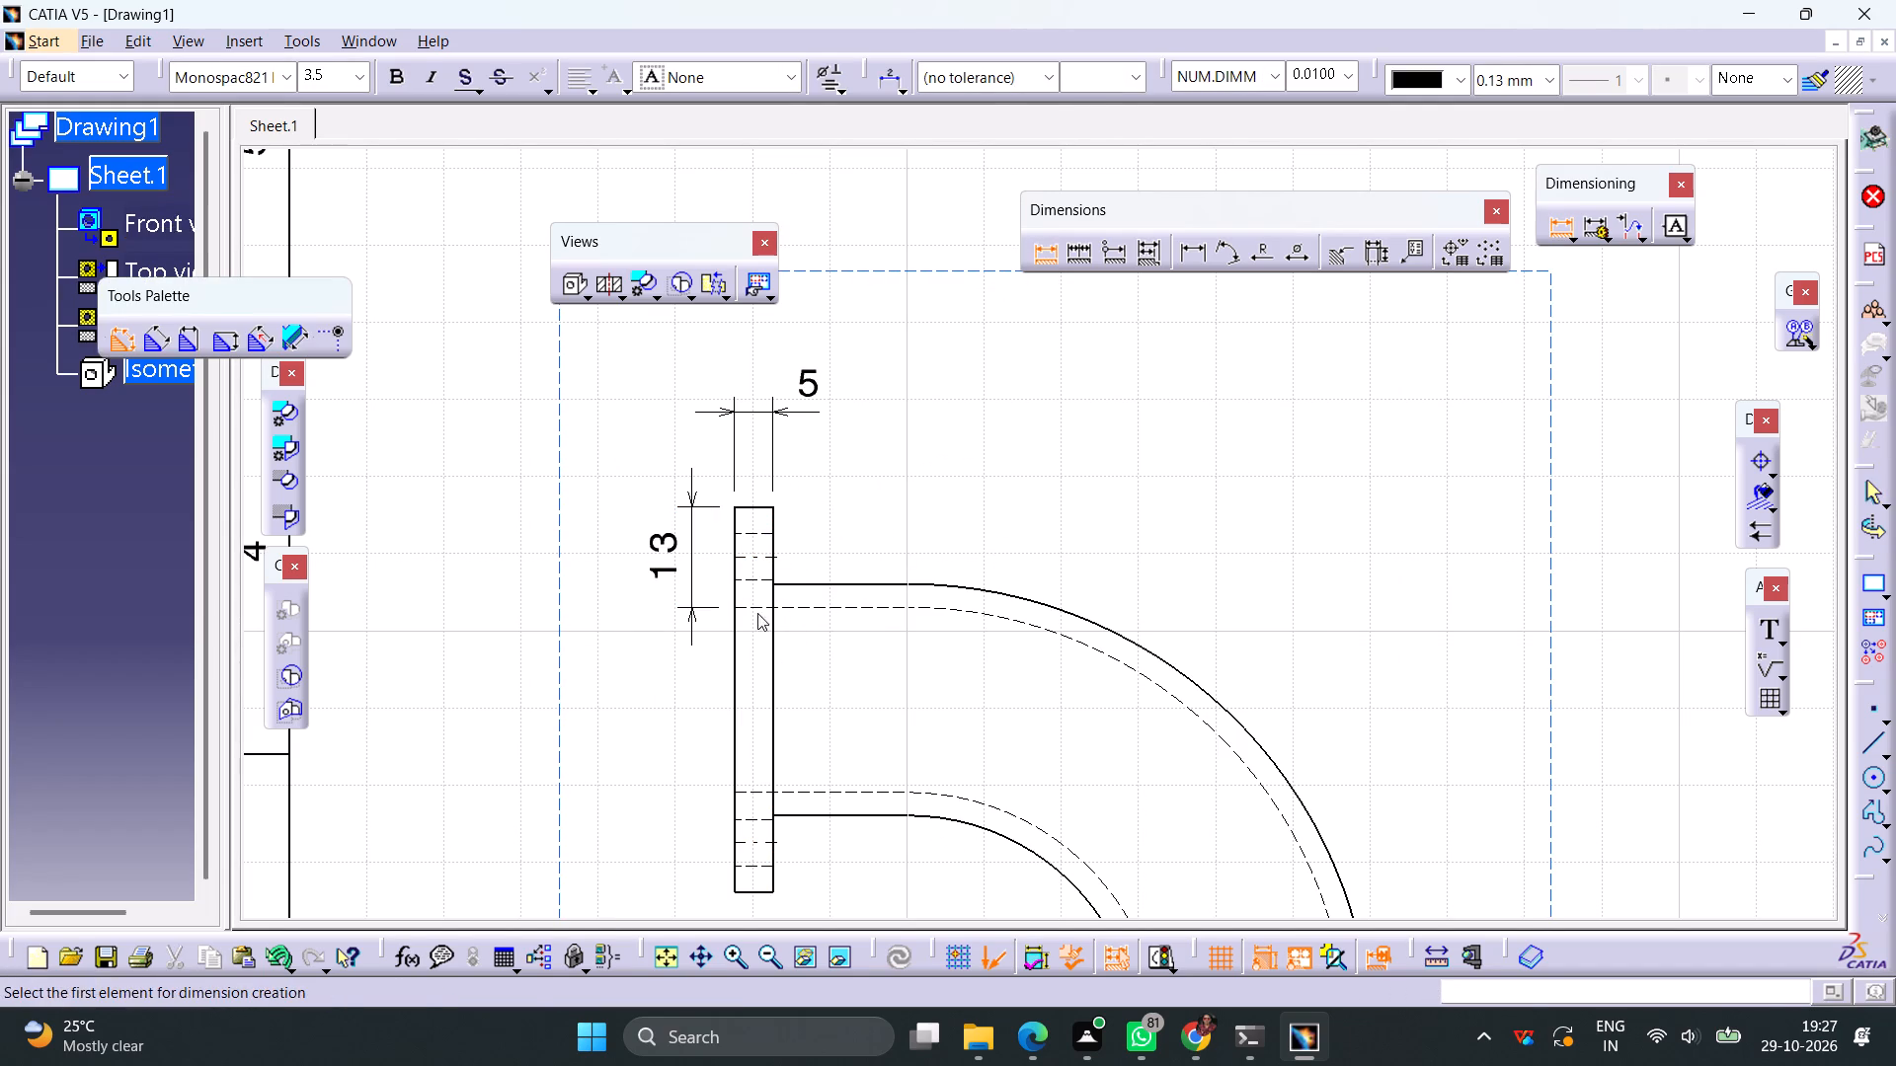
click(754, 609)
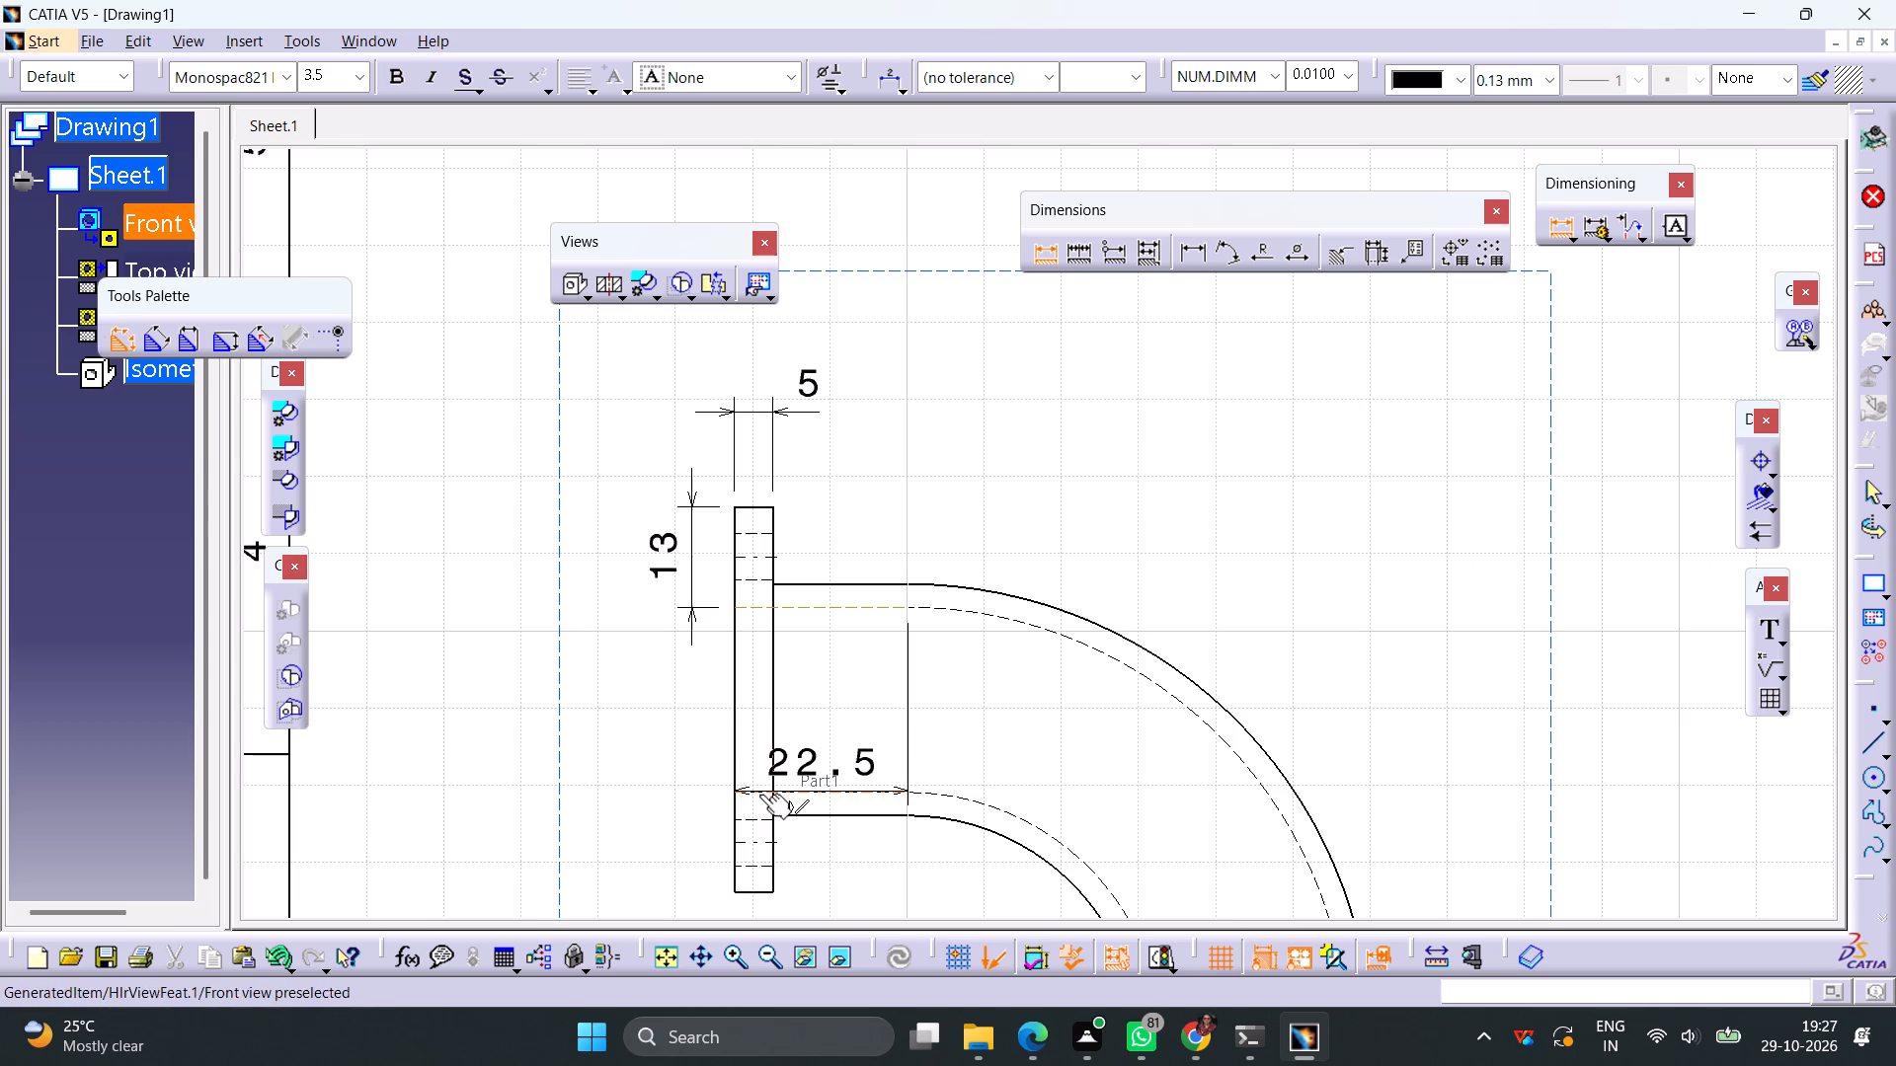
click(759, 794)
click(649, 716)
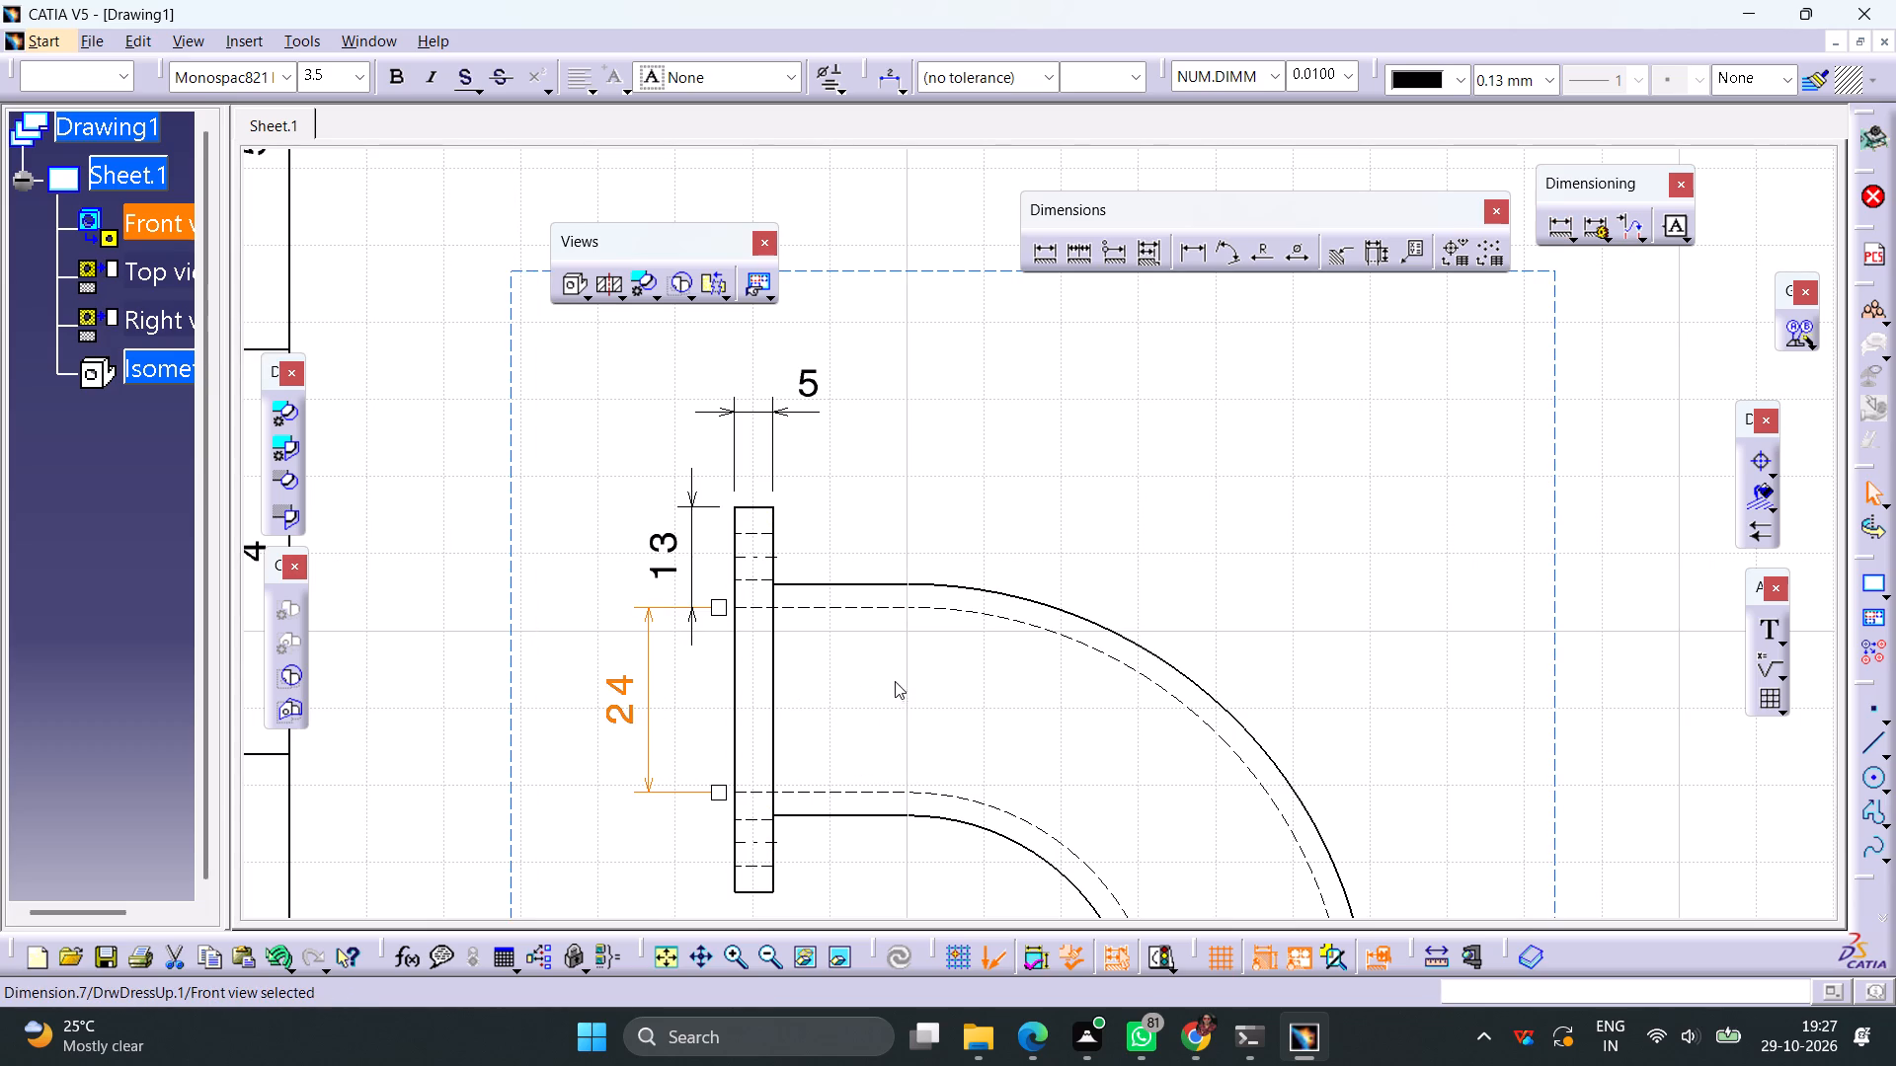
Add radius dimensions to the bend's outer hidden arc and outermost solid arc in the front view, placing both above the curve.
ctrl+middle_drag(899, 669, 899, 689)
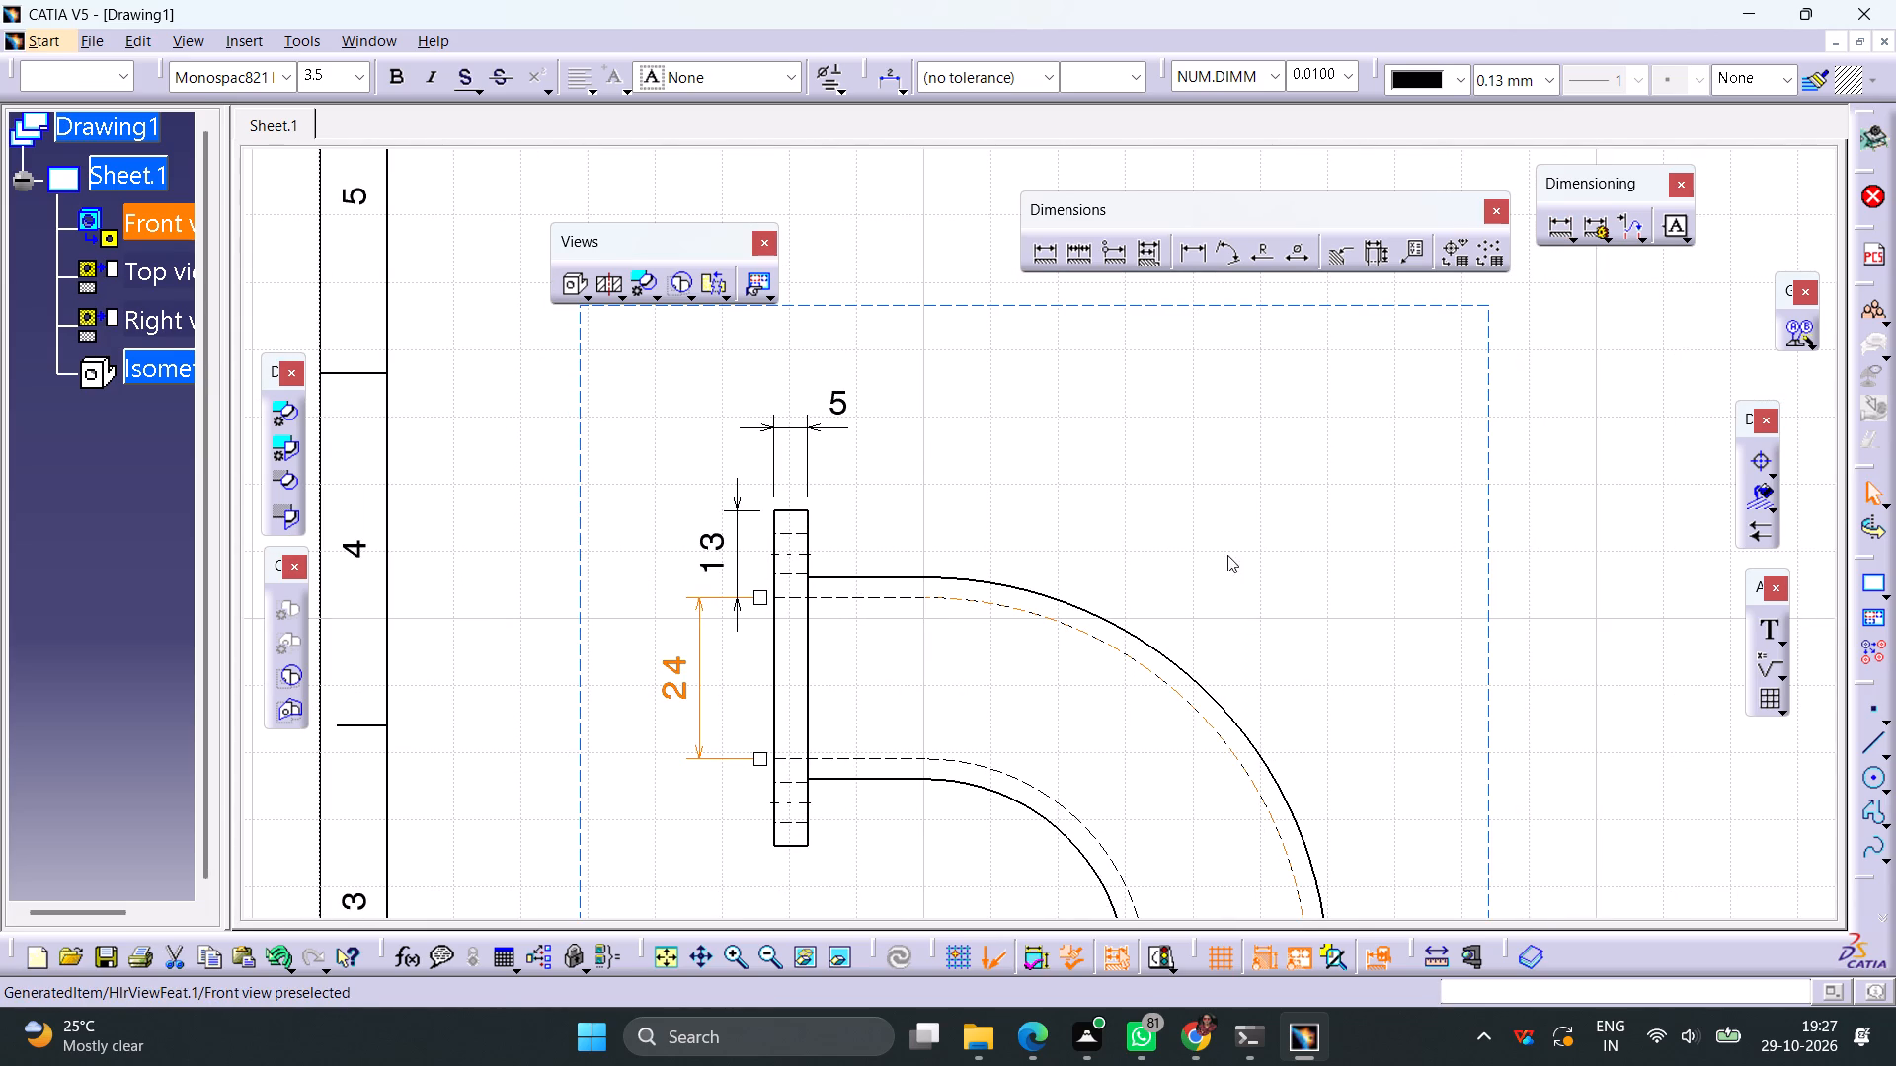
click(1252, 259)
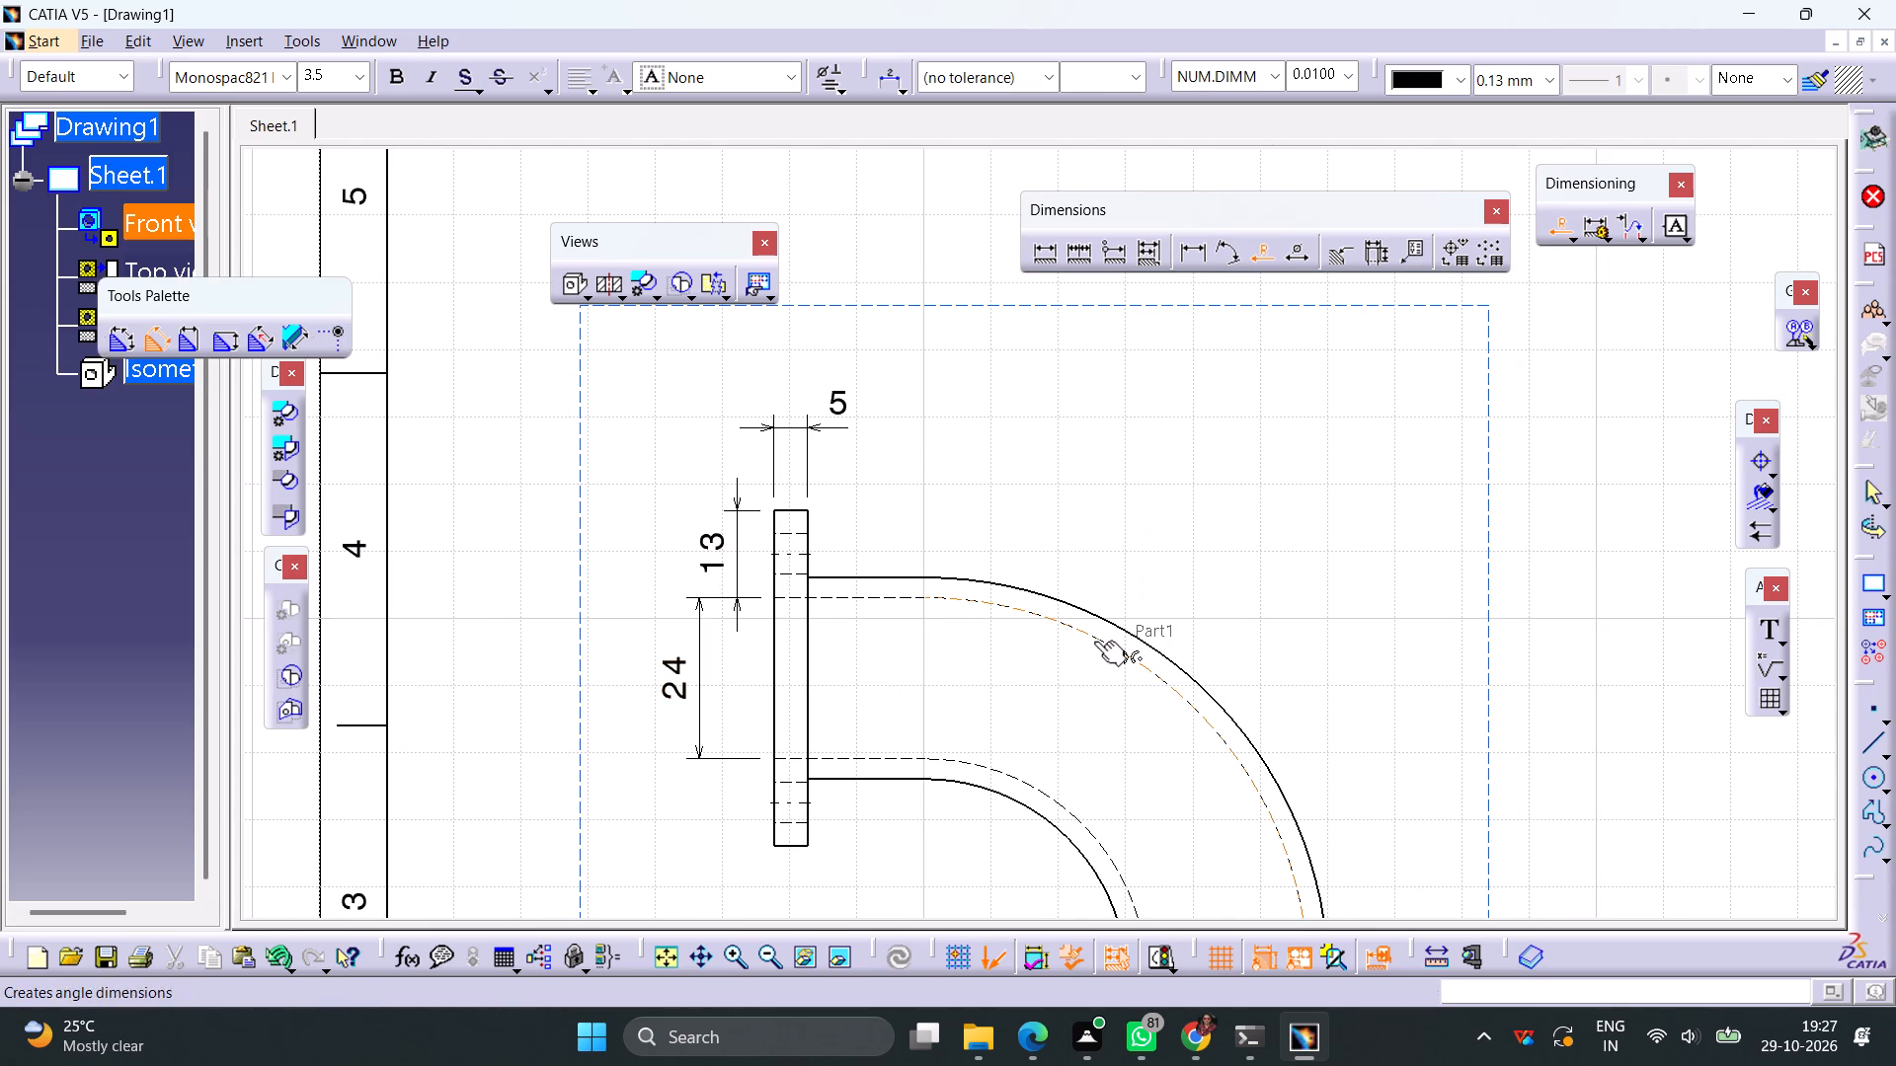
click(1094, 641)
click(1022, 552)
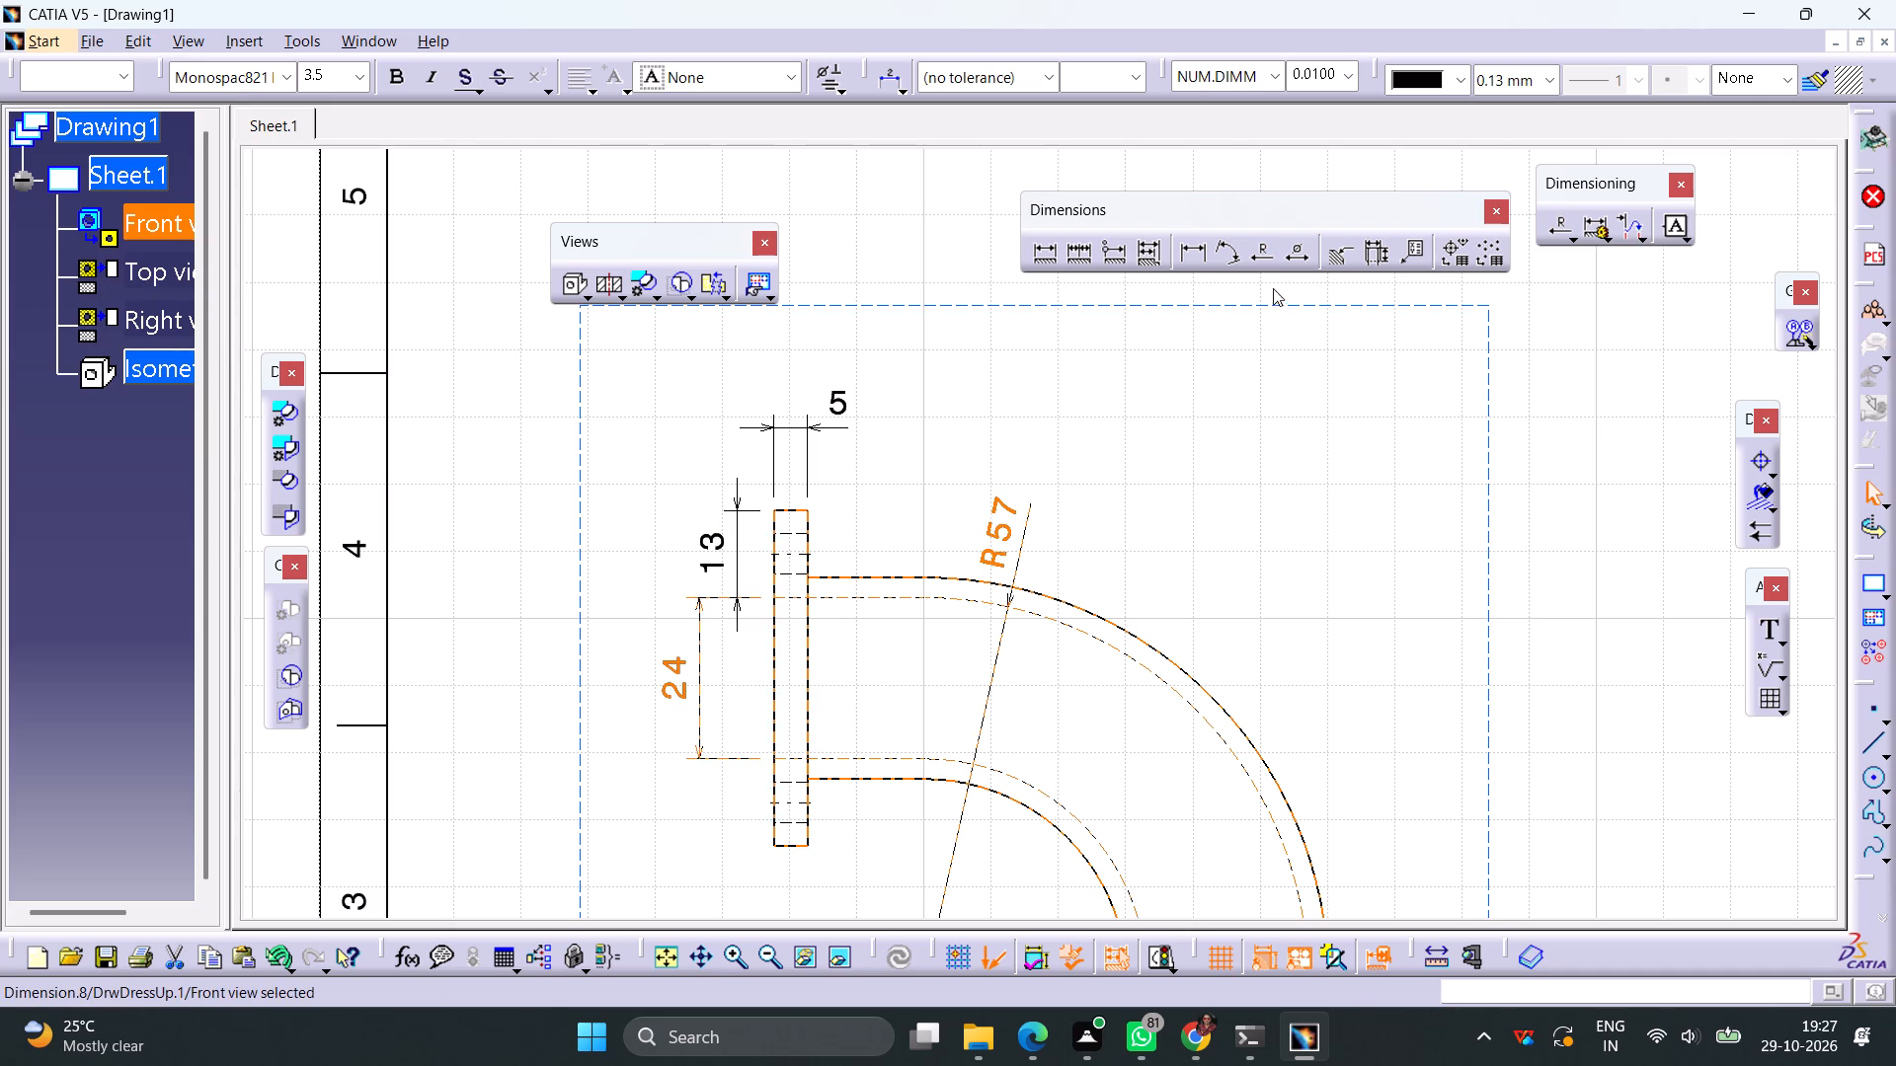
click(1255, 257)
click(1087, 610)
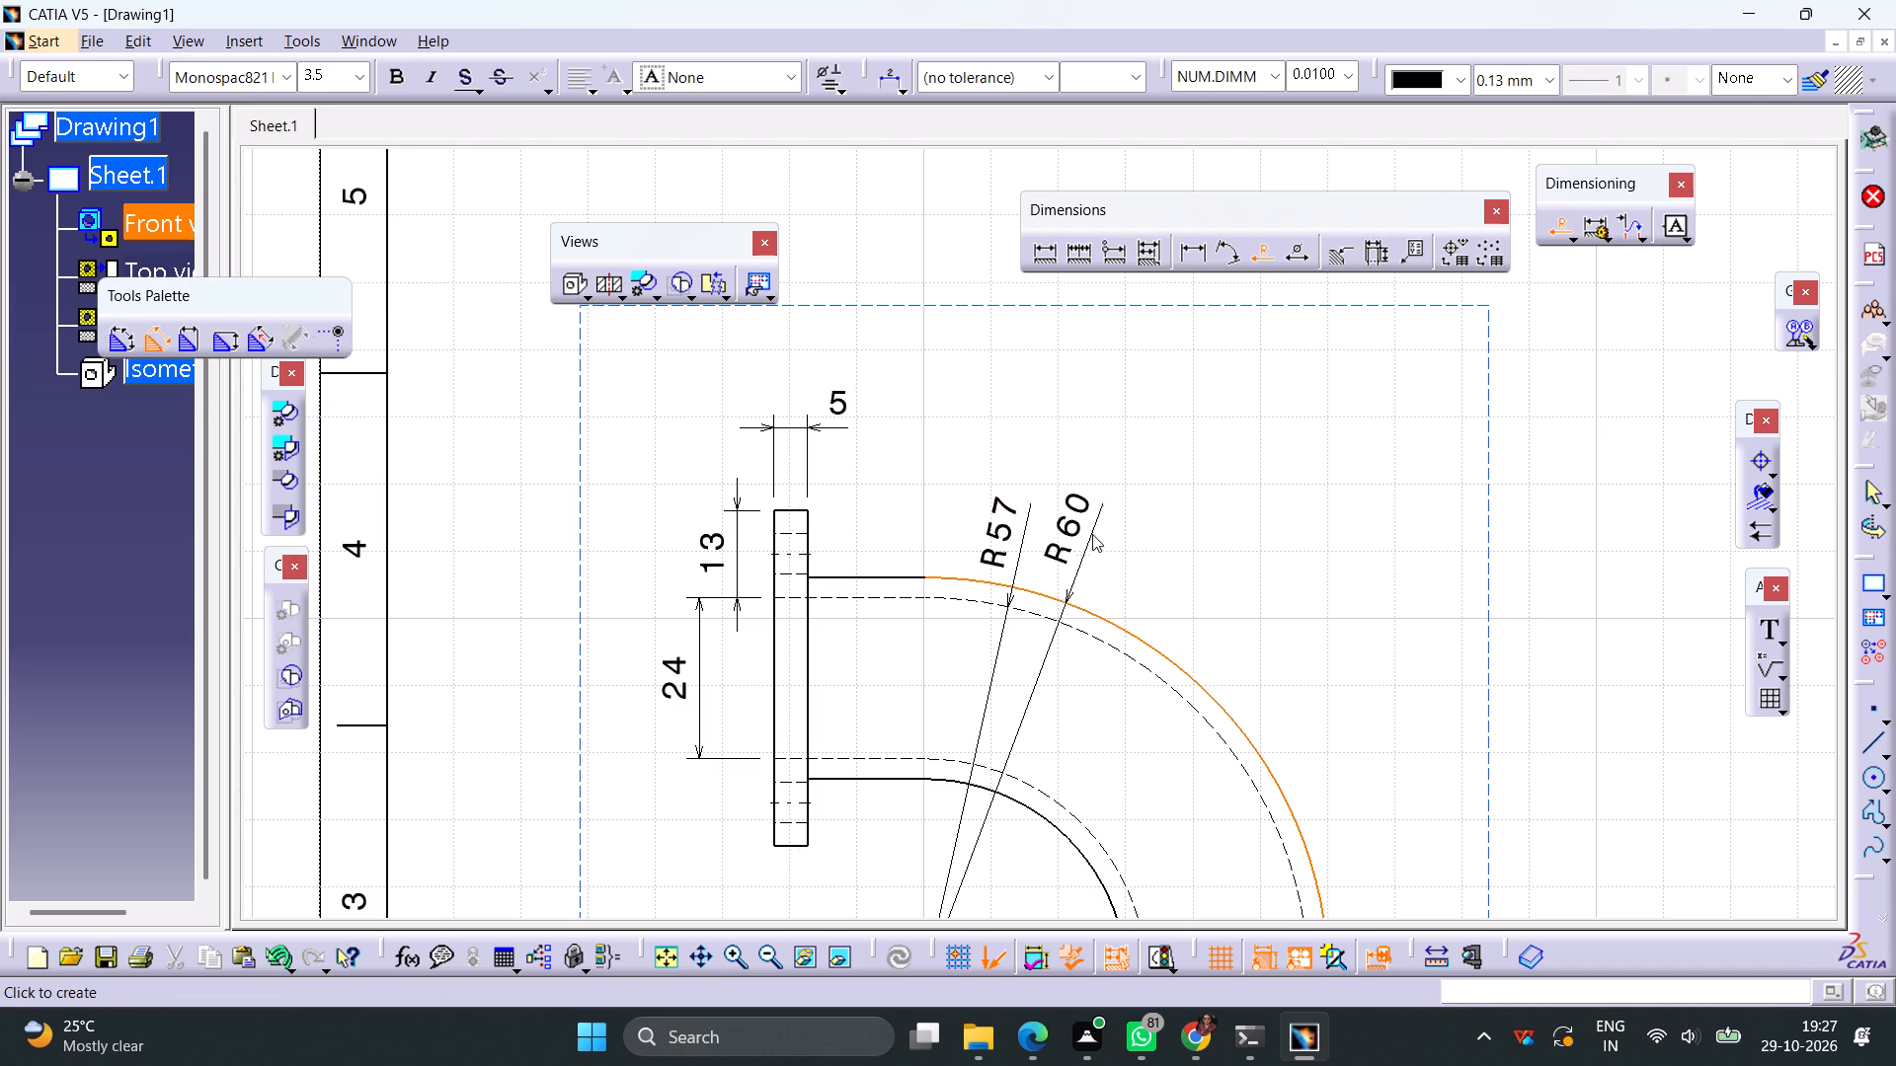
click(1092, 534)
Add radius dimensions to the bend's innermost solid arc and adjacent hidden arc in the front view, placing both inside the curve.
ctrl+middle_drag(1225, 514, 1226, 581)
middle_drag(1209, 639, 1203, 561)
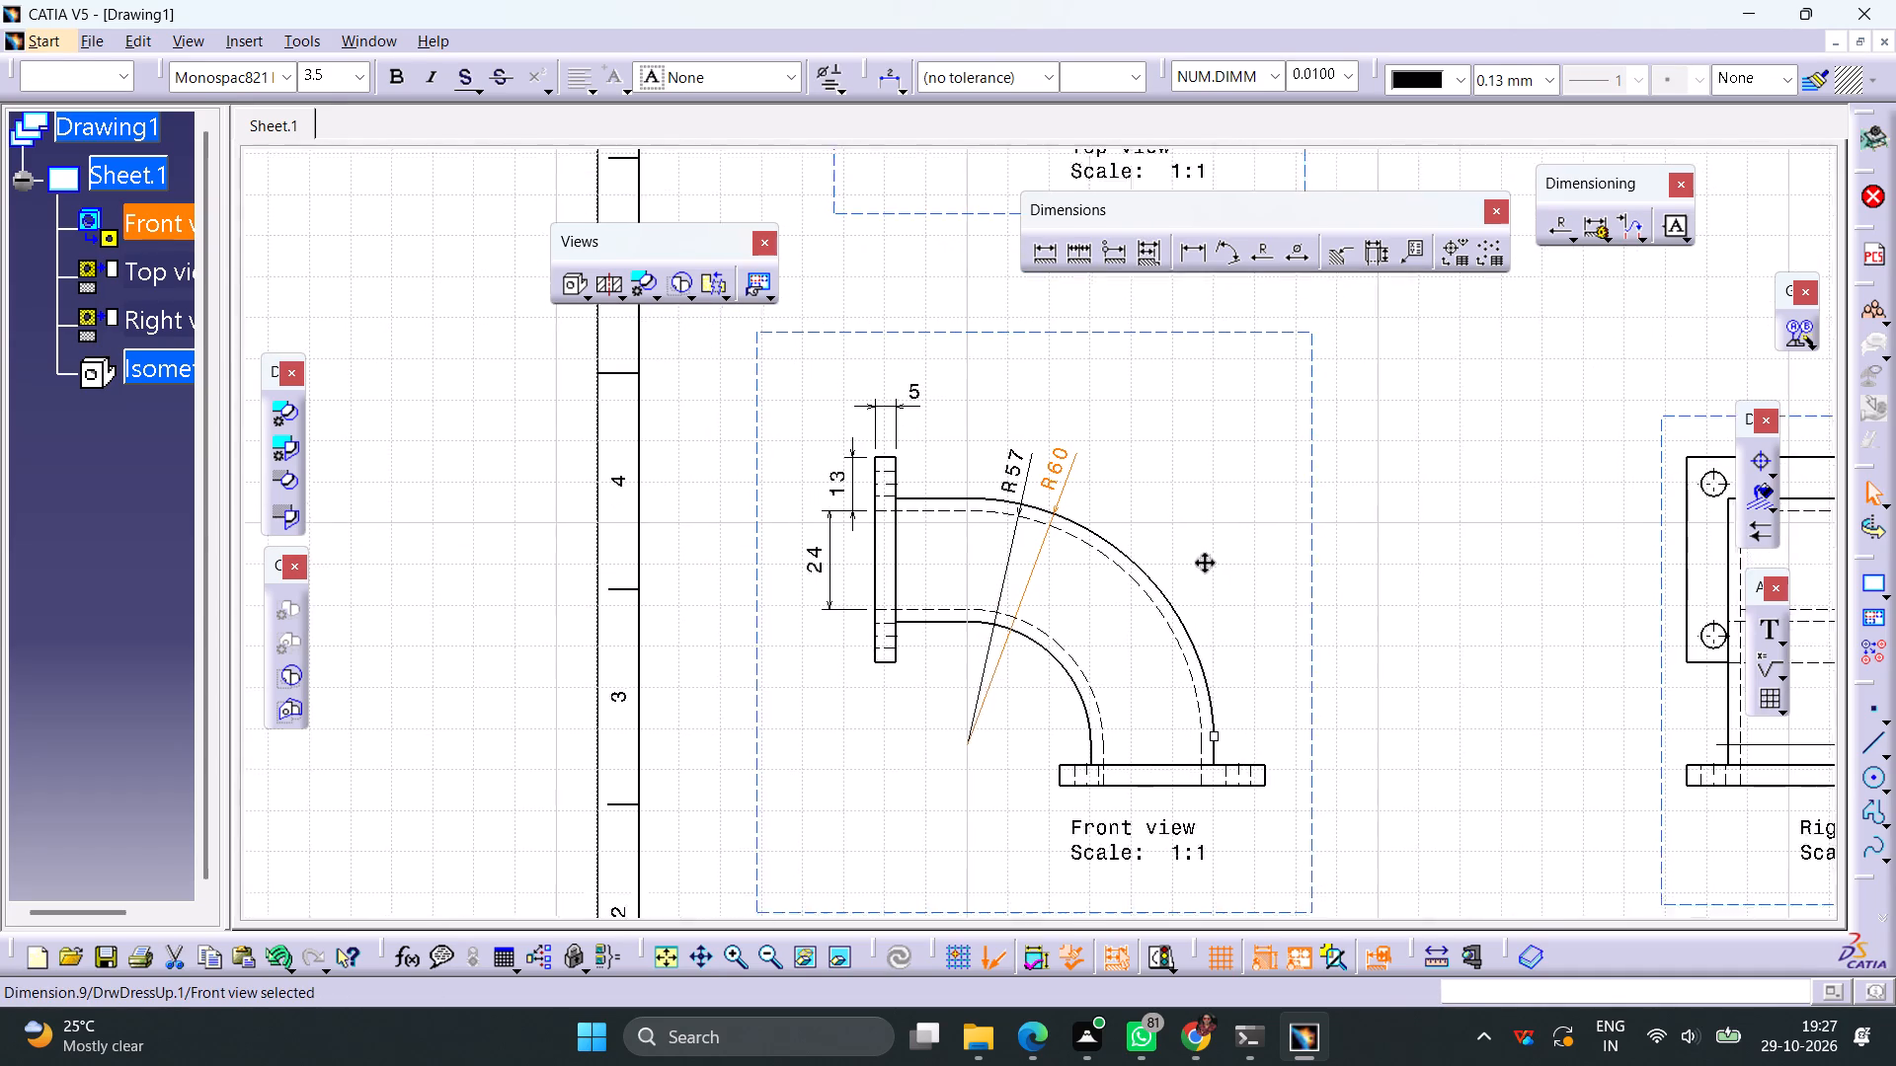
middle_drag(1203, 561, 1187, 511)
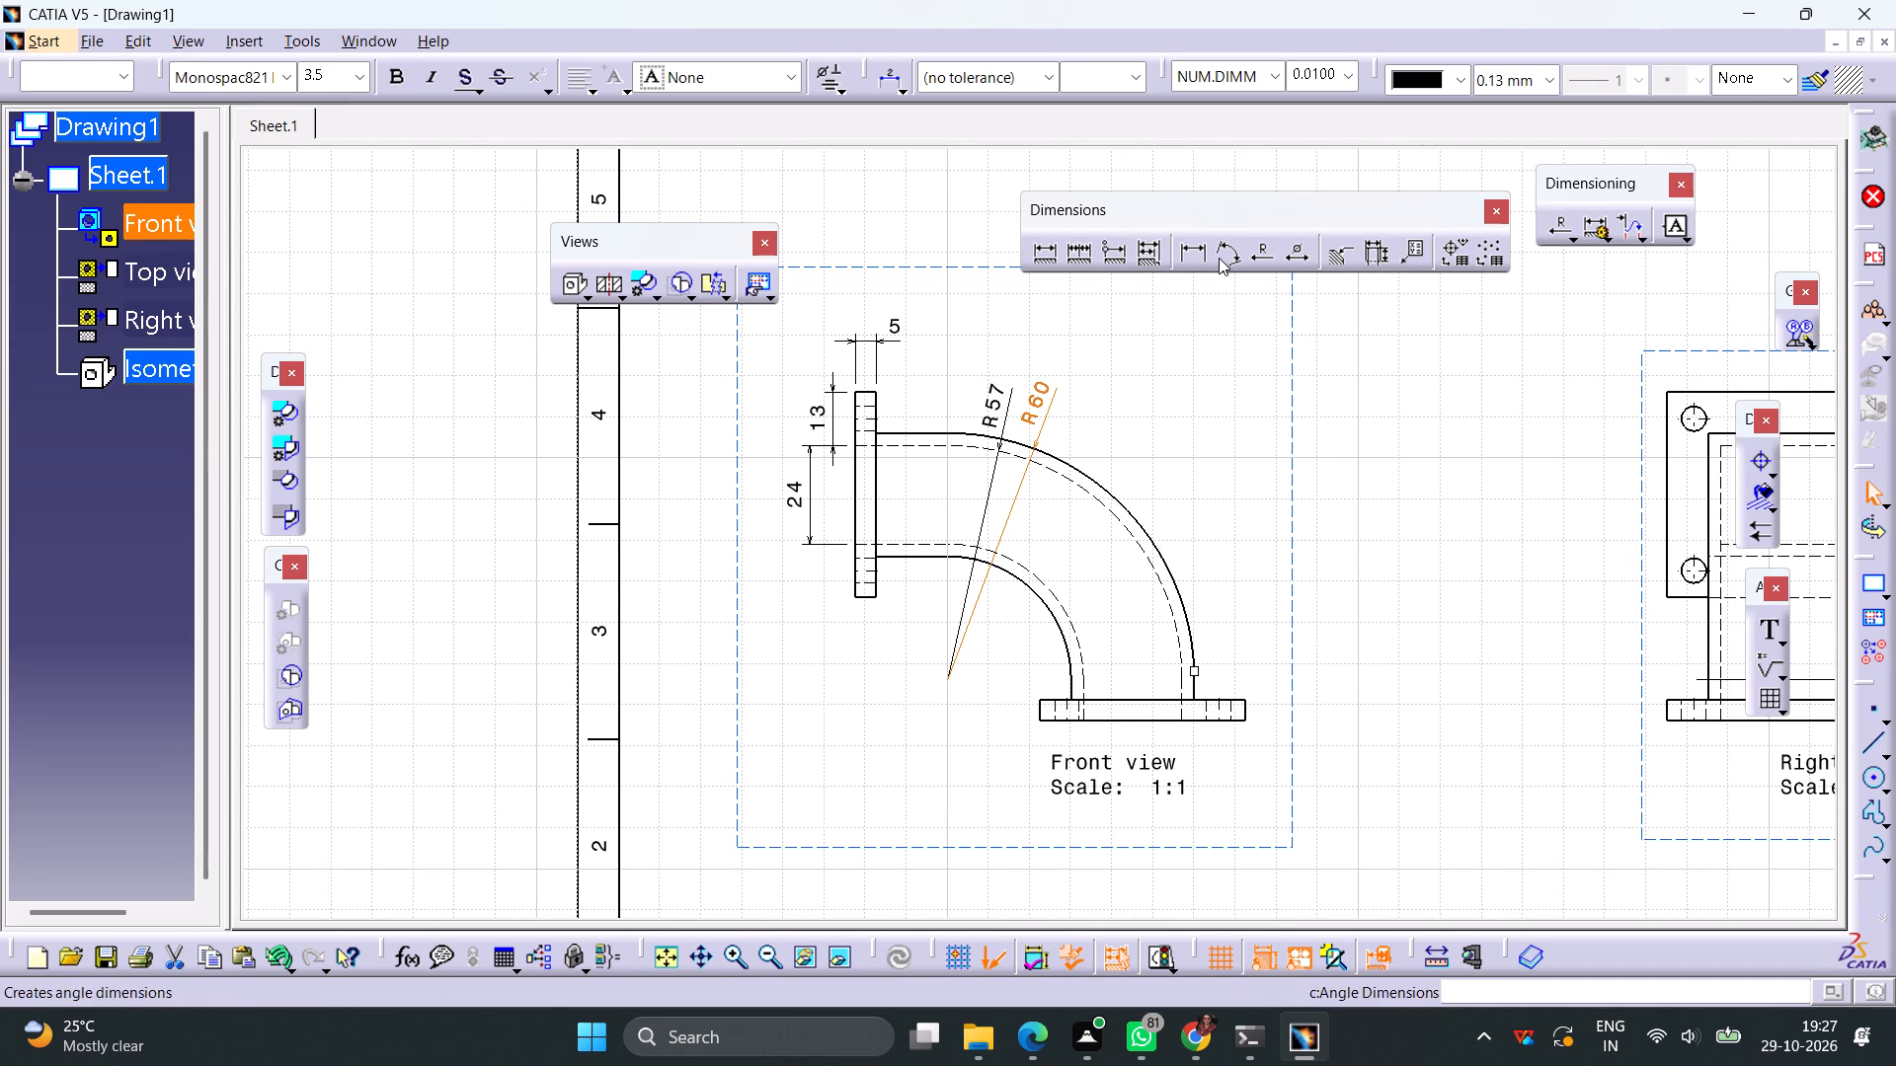
click(1249, 246)
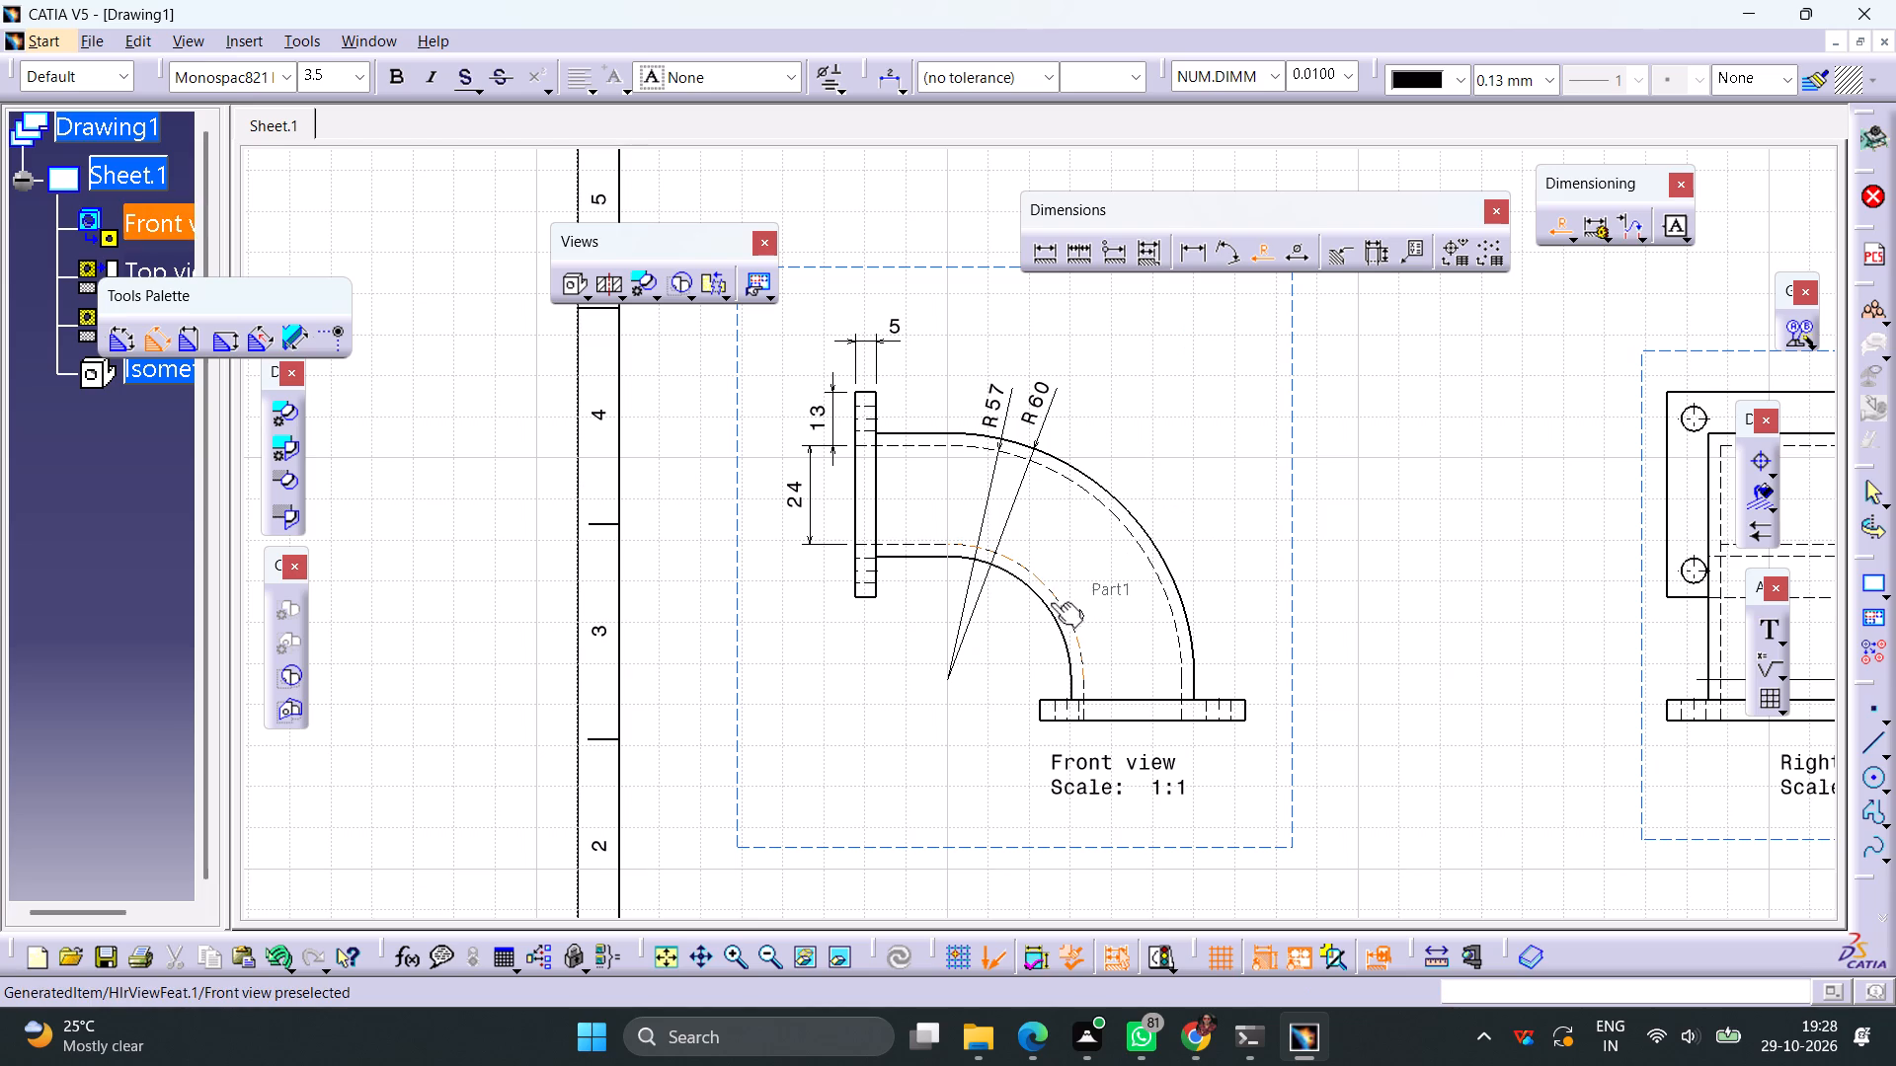
click(1048, 603)
click(1019, 623)
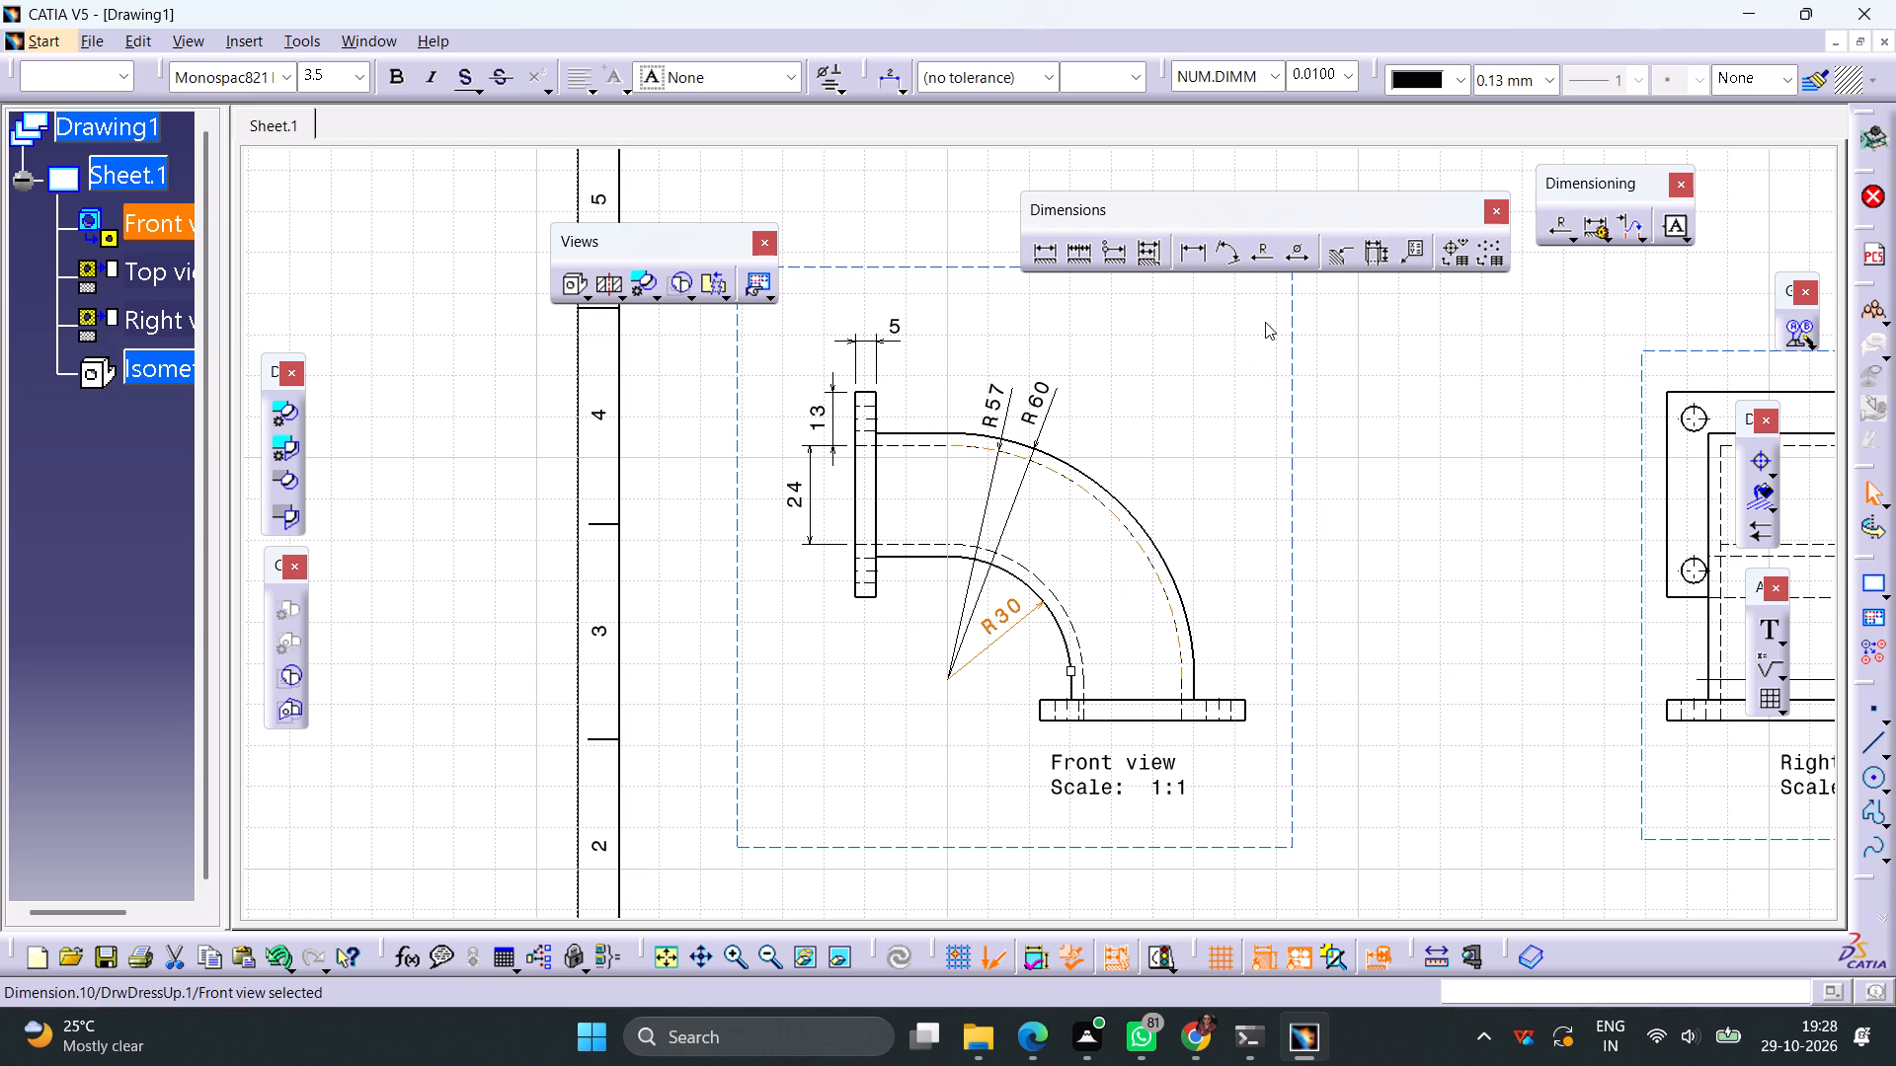
click(1256, 255)
click(1075, 633)
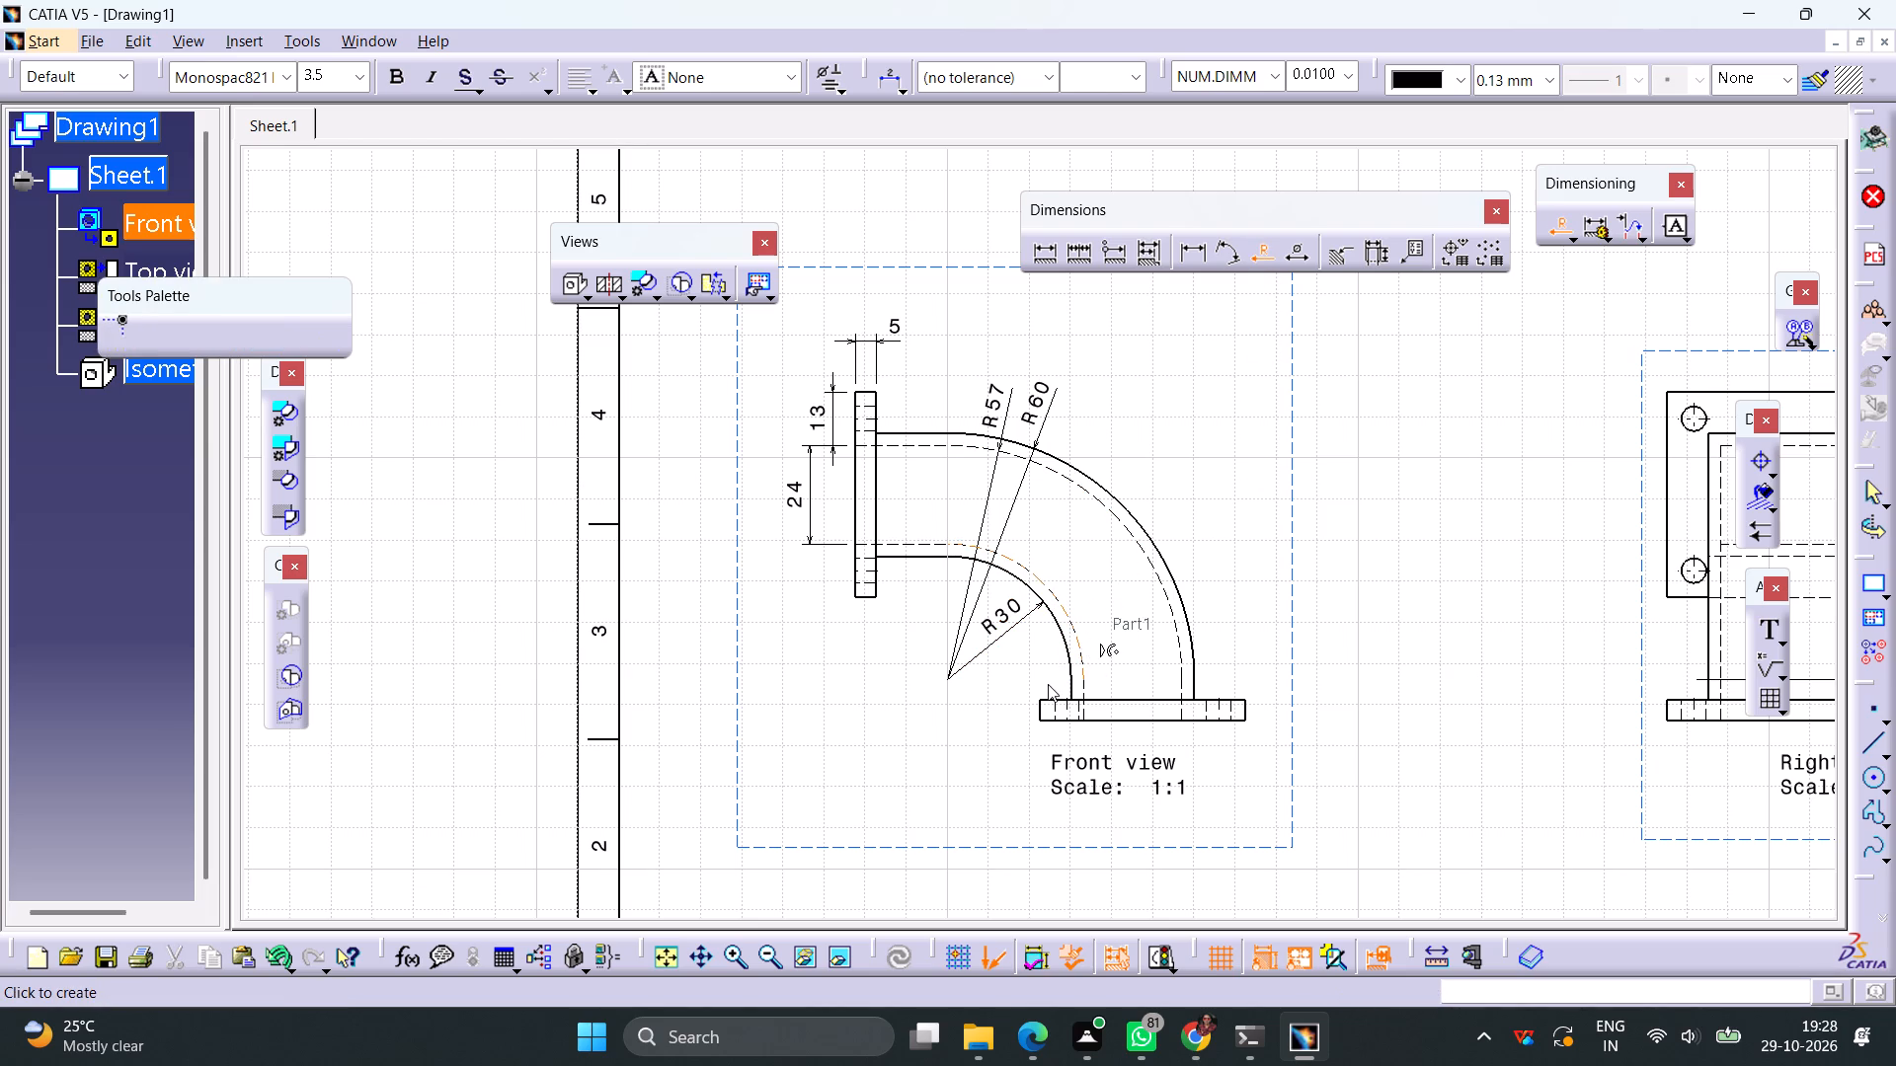
click(1031, 659)
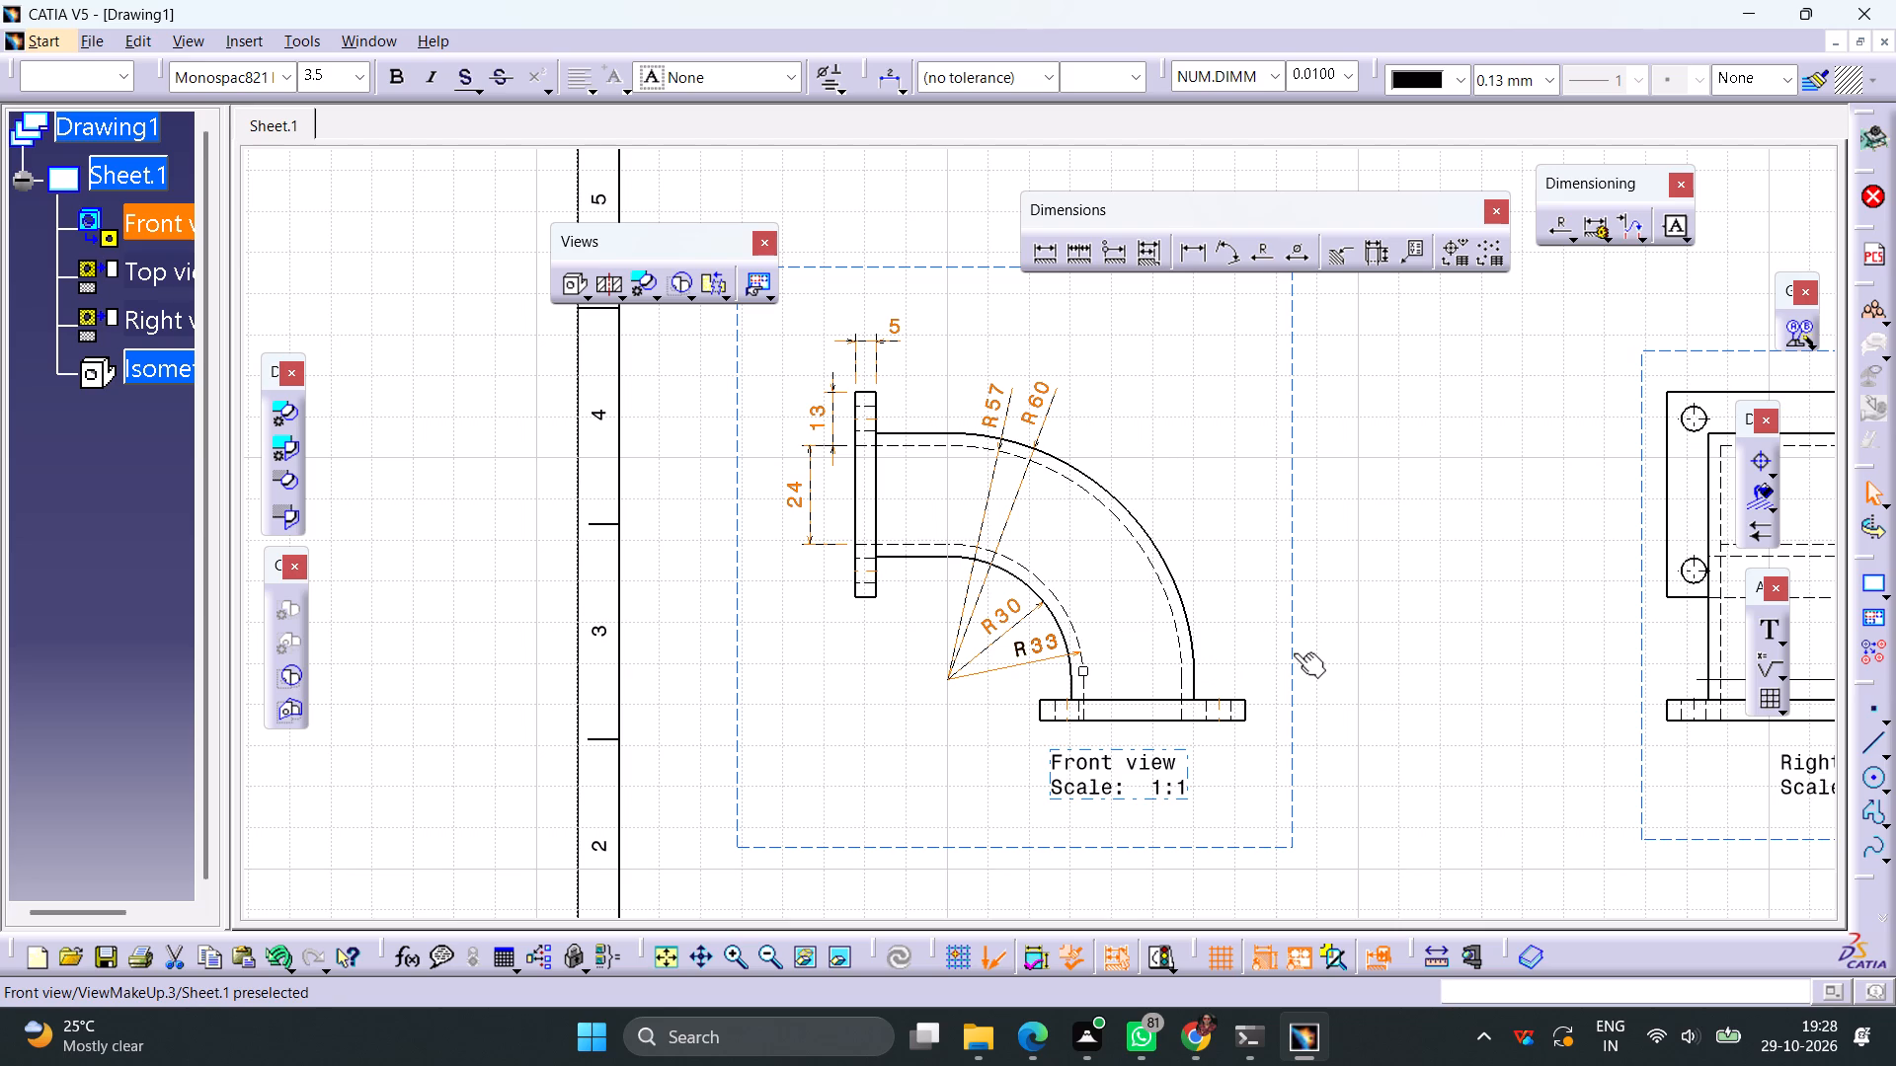
Dimension the vertical distance from the upper-left flange's top edge to the bottom flange's upper face in the front view, right of the bend.
click(1048, 259)
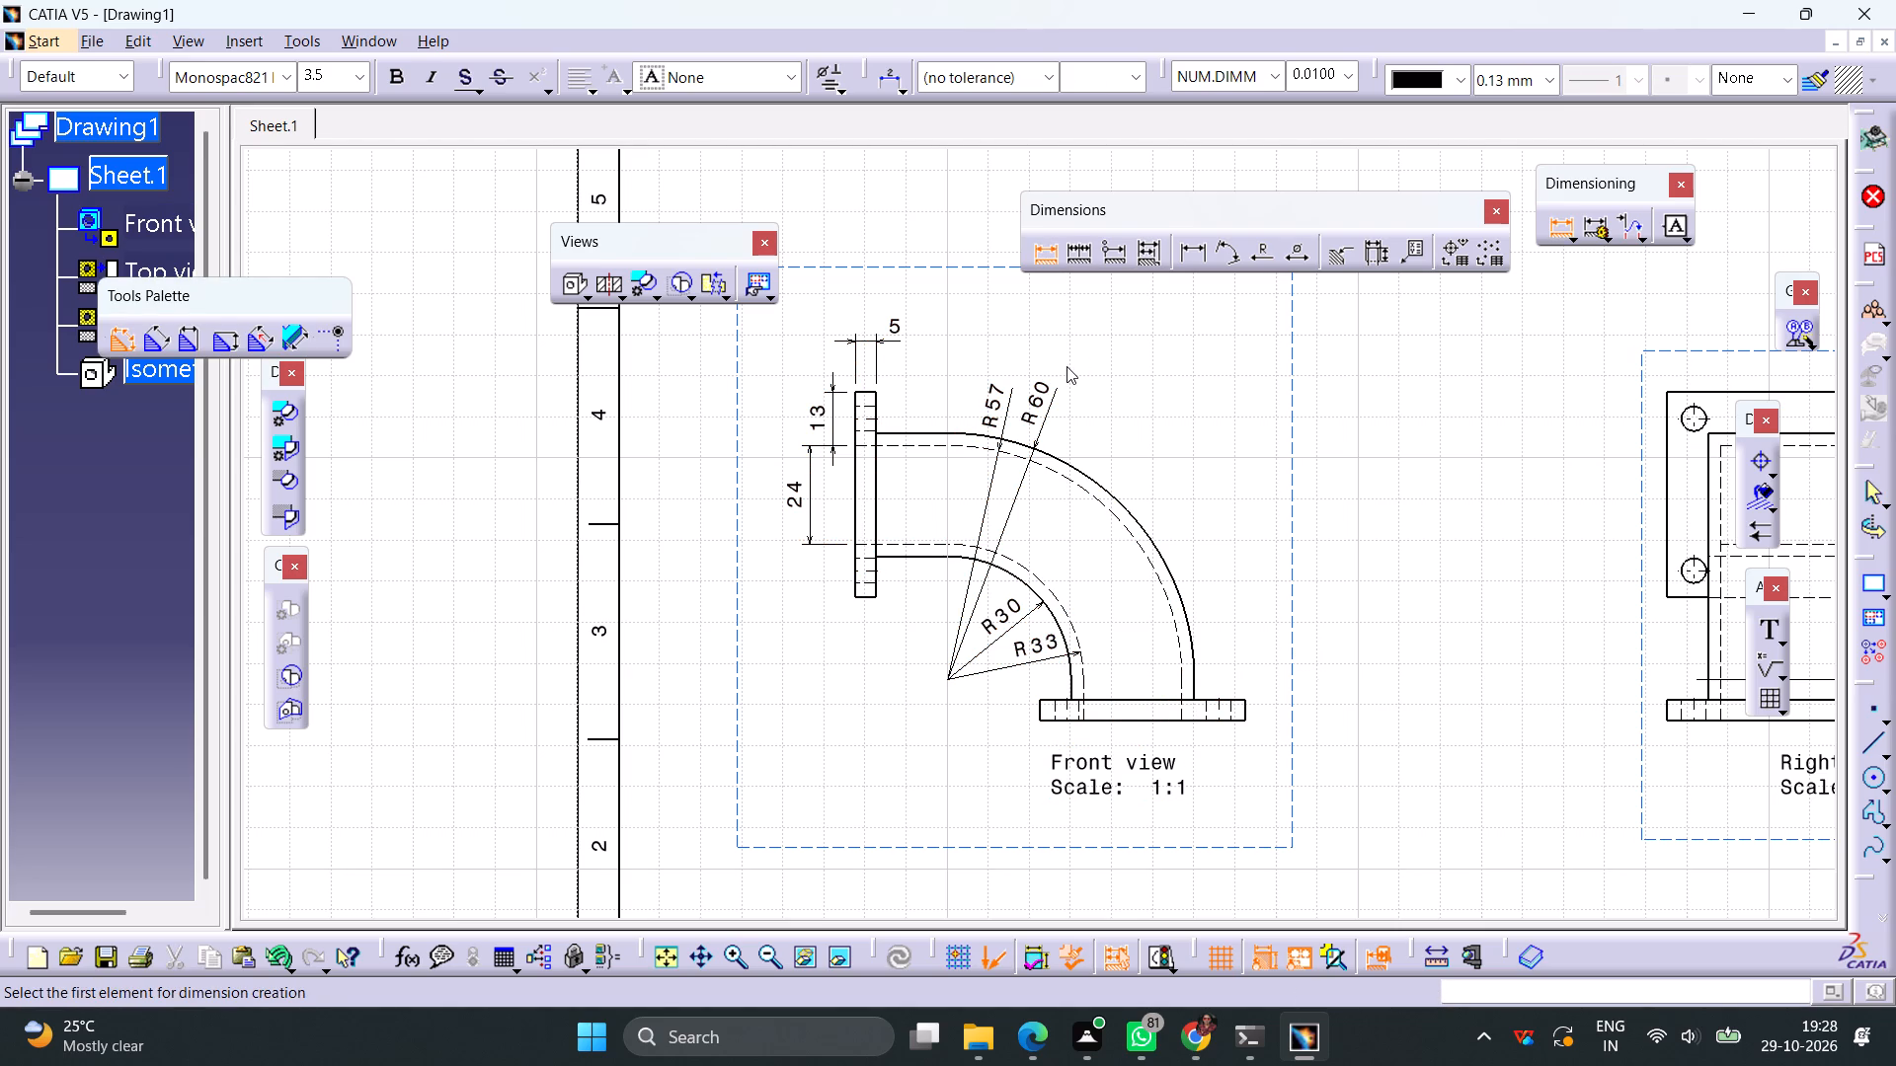
click(861, 392)
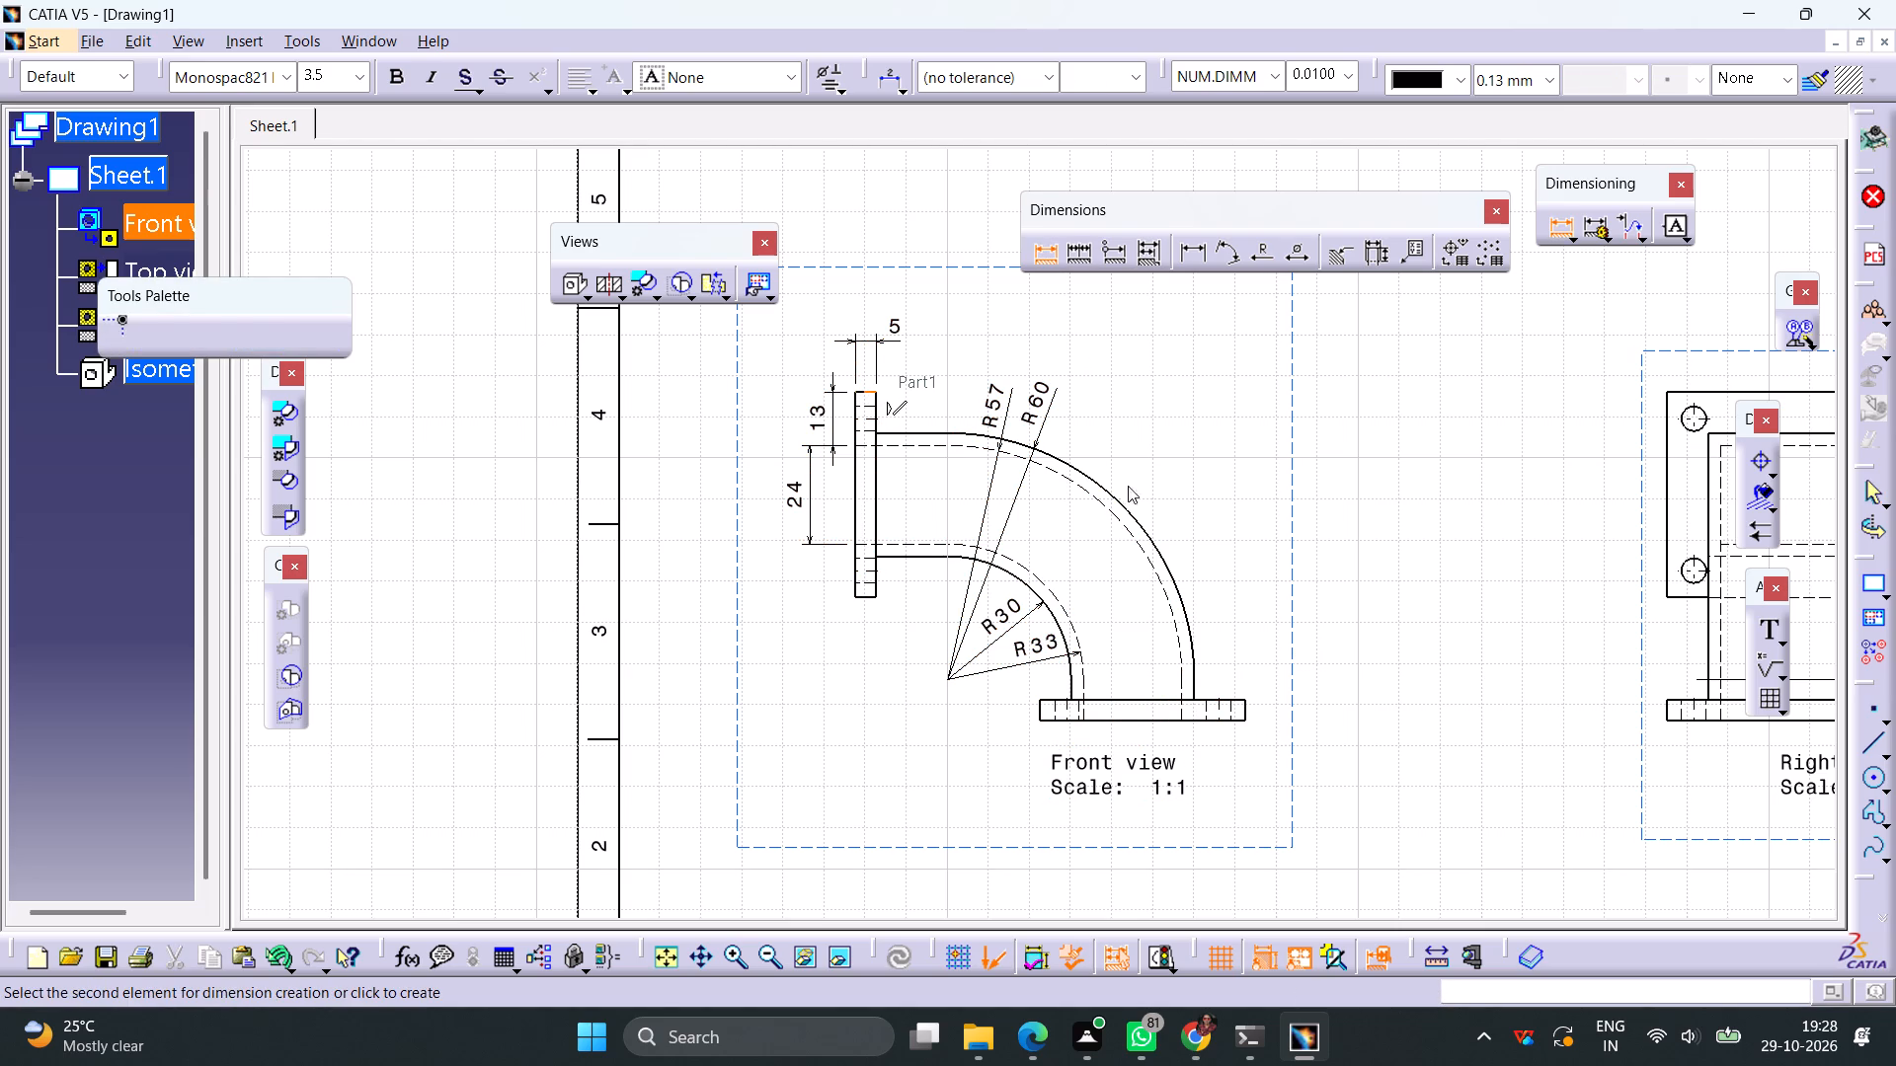
click(1143, 704)
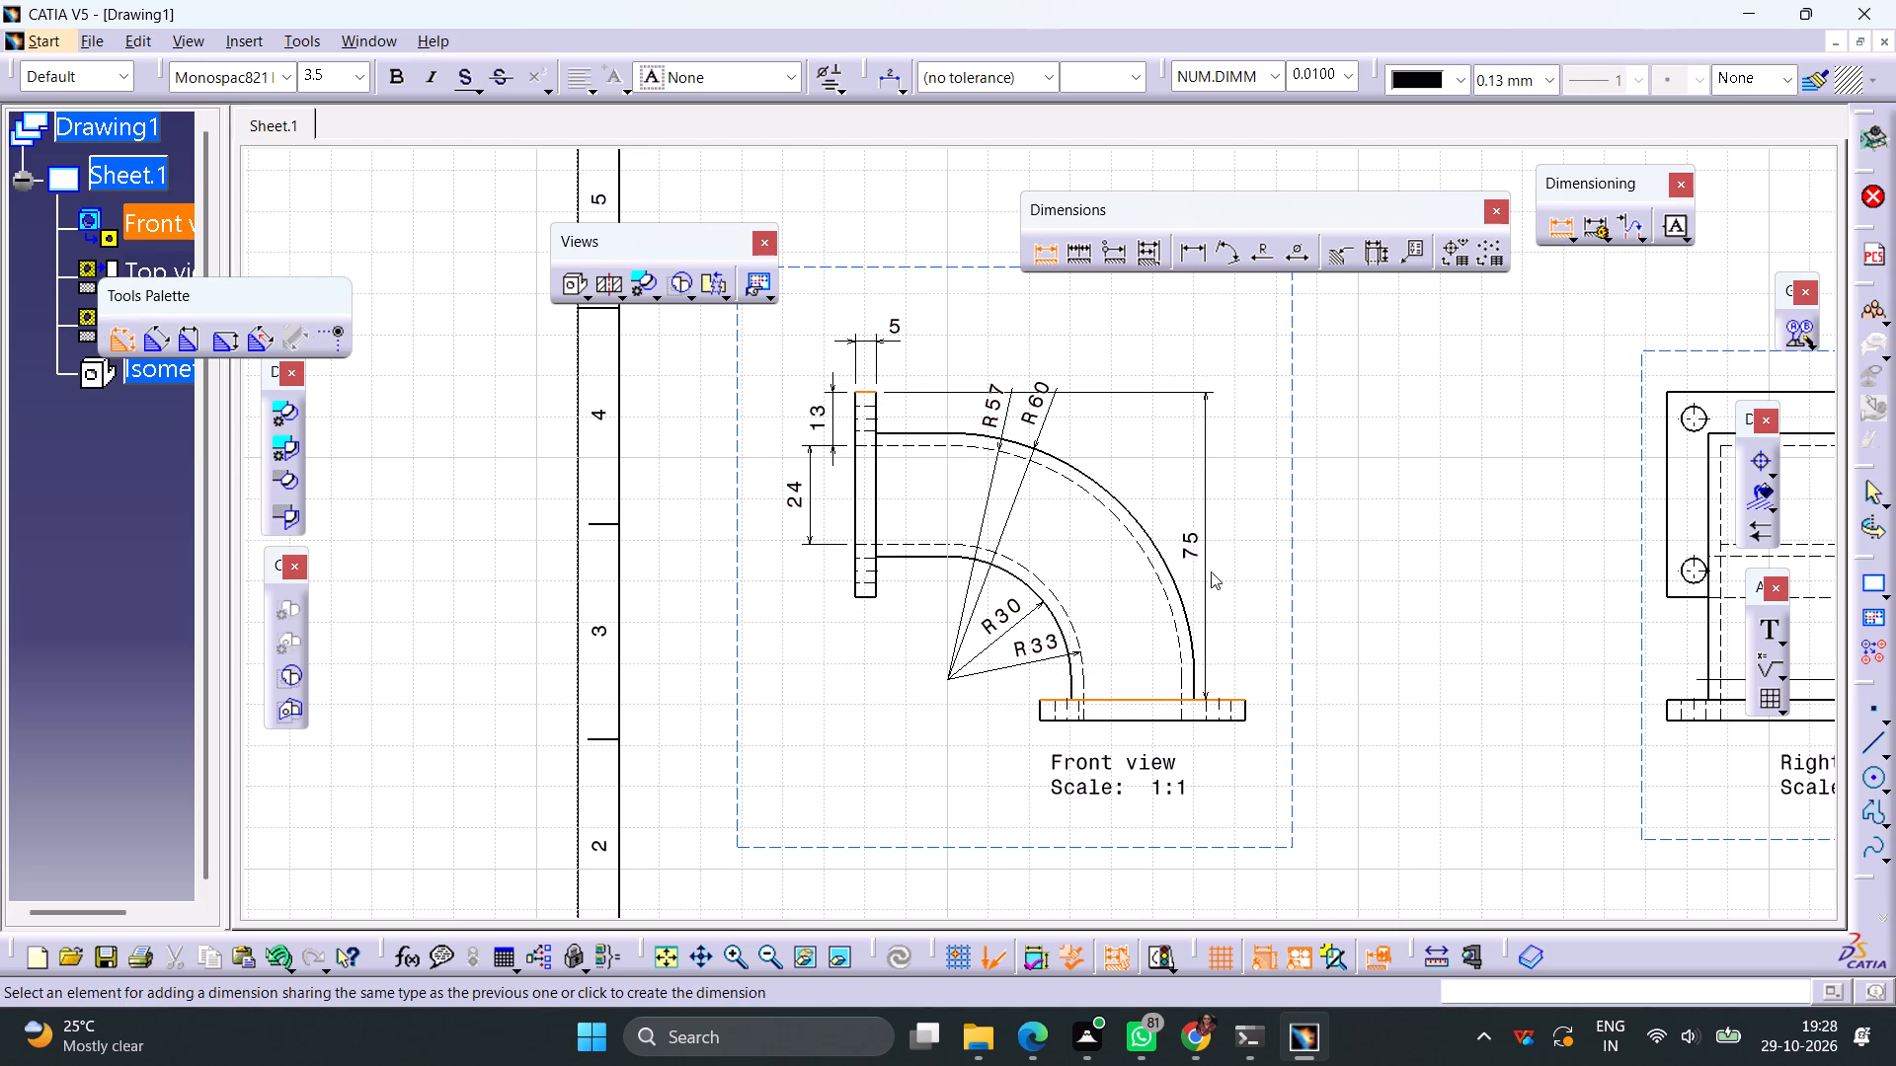
click(1275, 538)
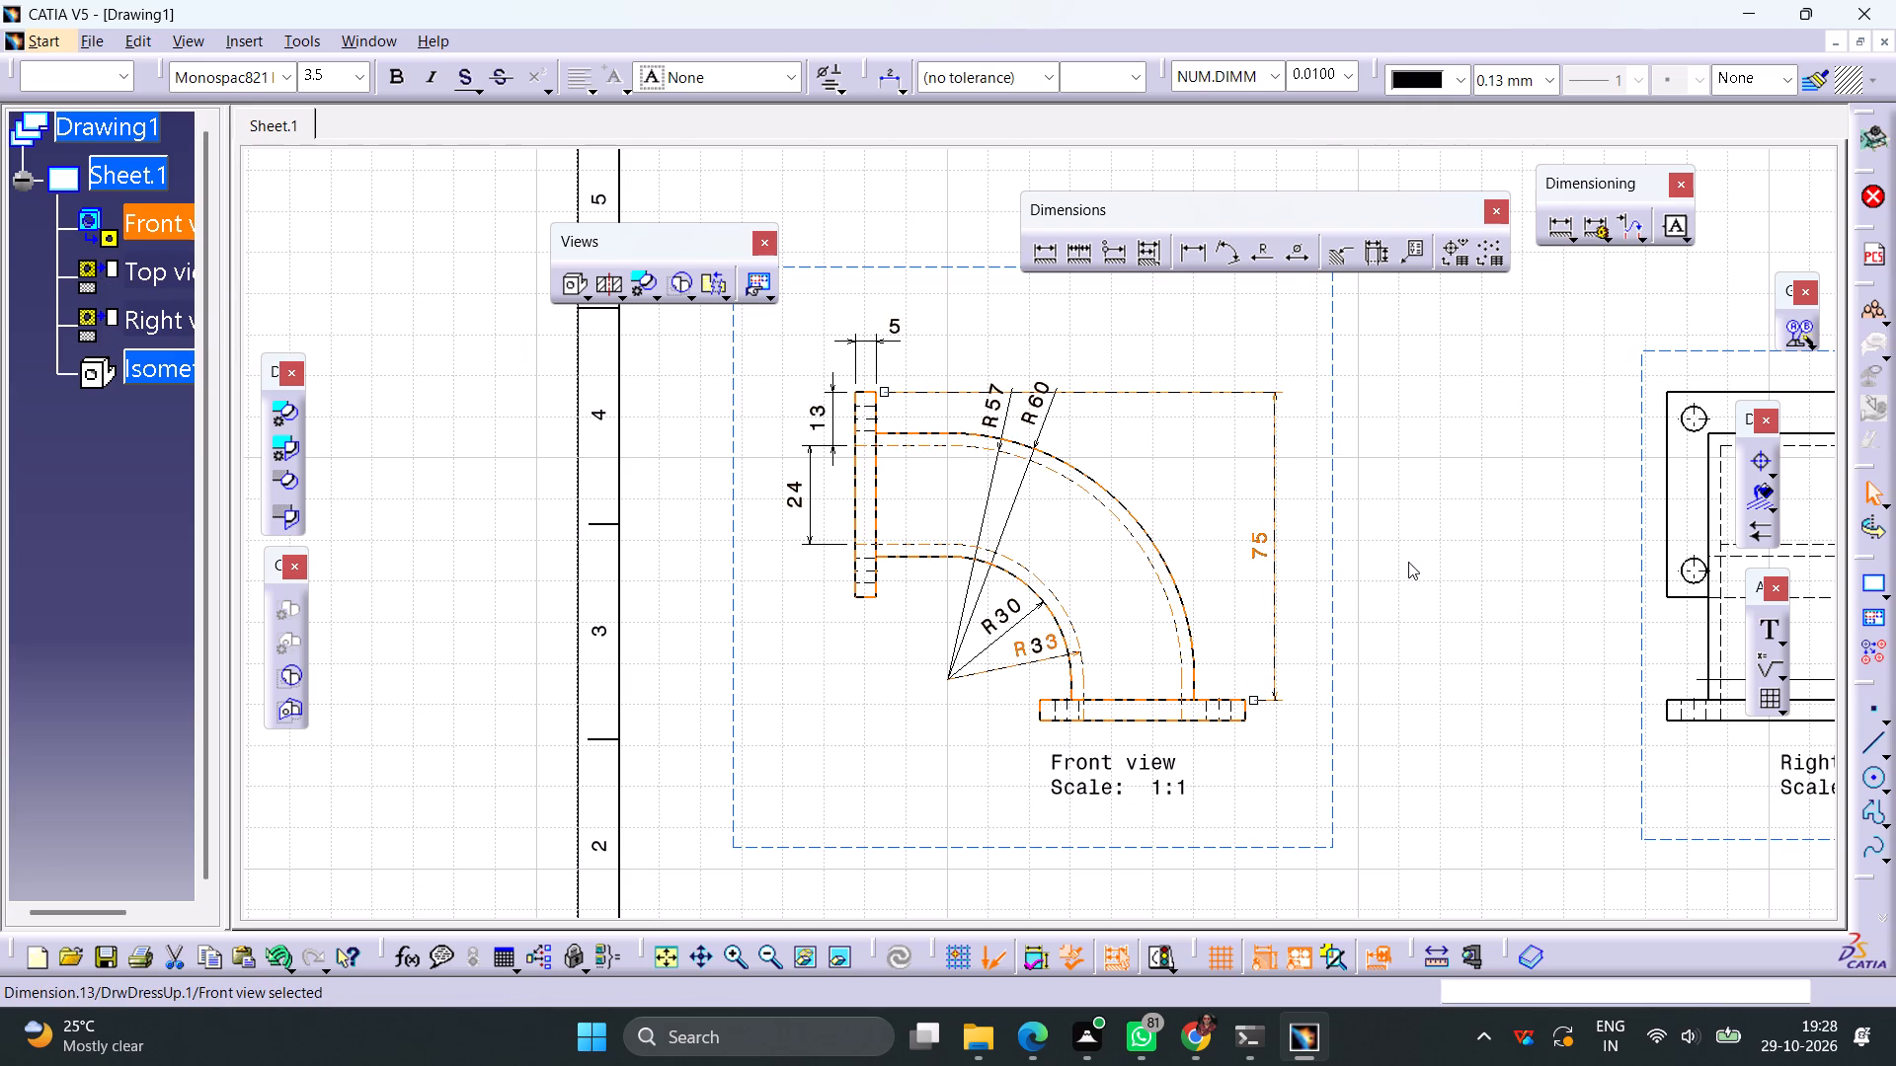
Dimension the drilled flange's overall width above it and its overall height to its right in the right view.
ctrl+middle_drag(1402, 564, 1401, 600)
middle_drag(1359, 604, 1139, 621)
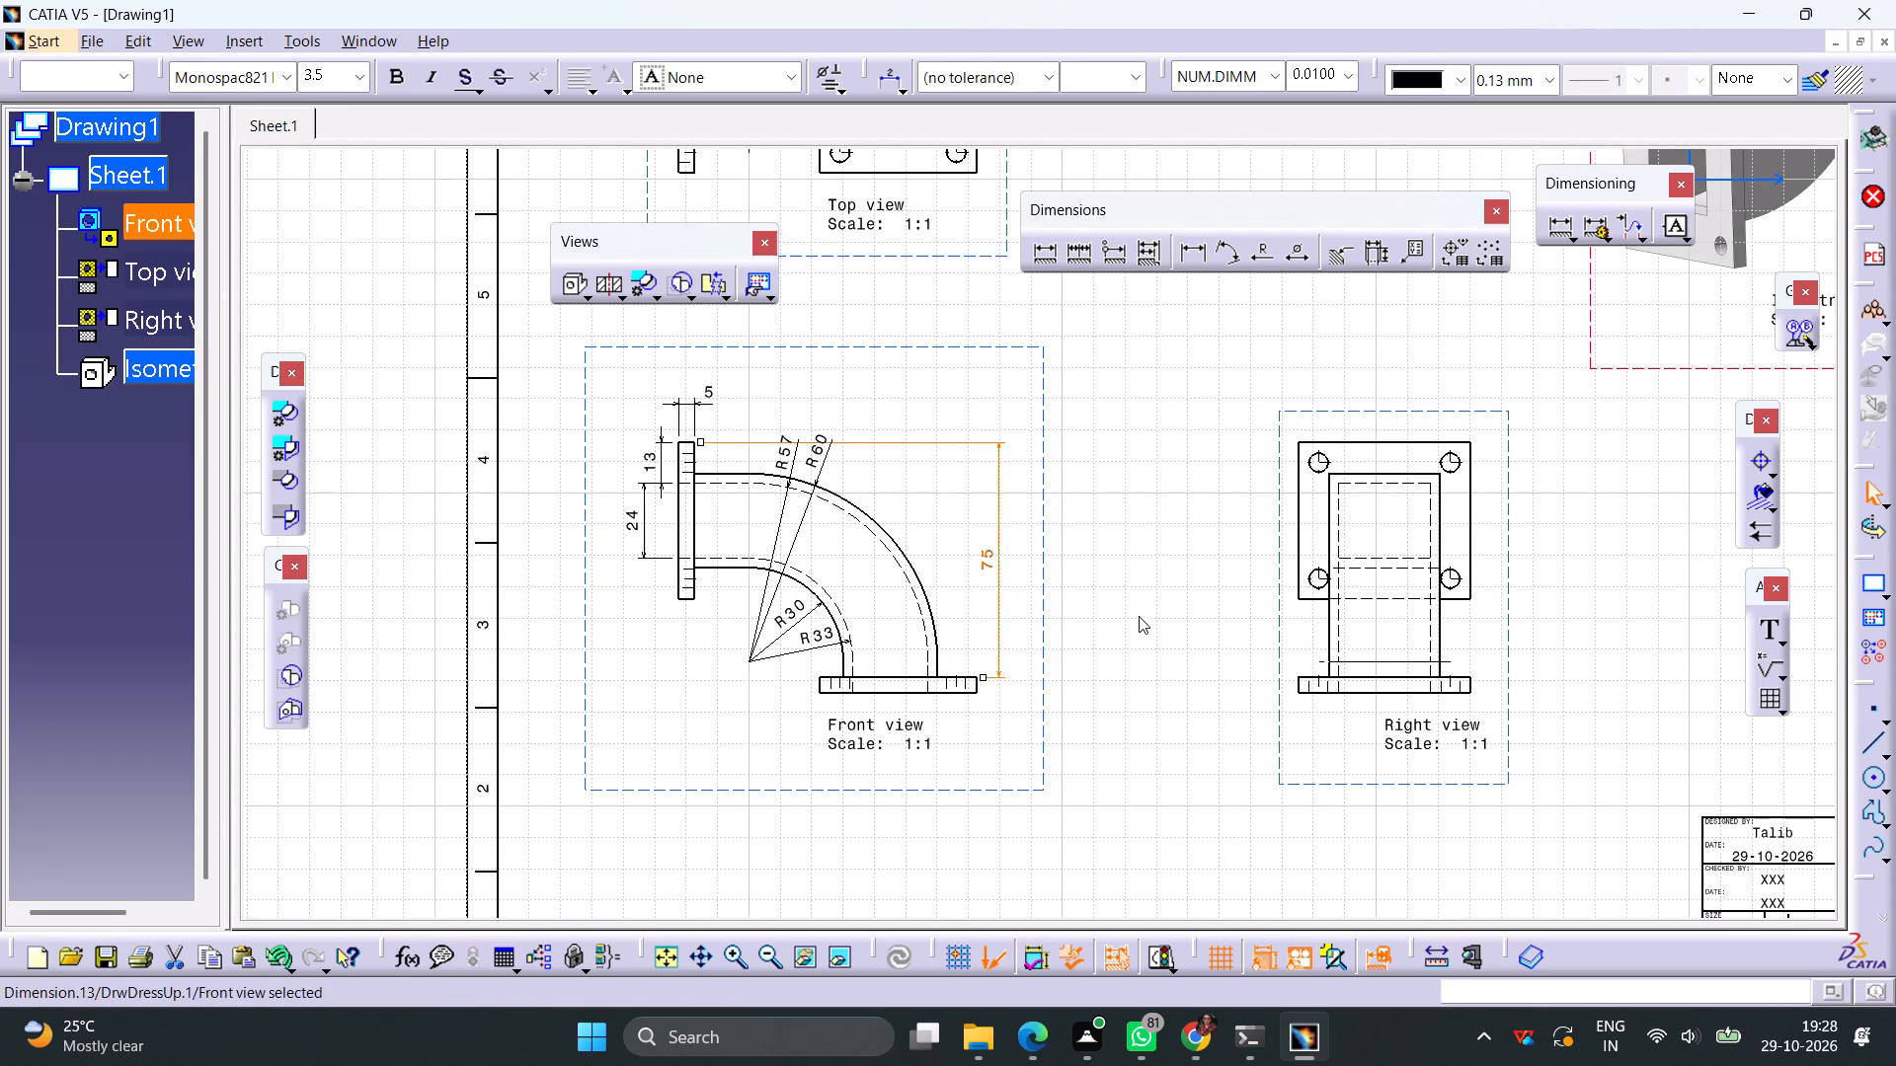
click(1038, 258)
click(1367, 441)
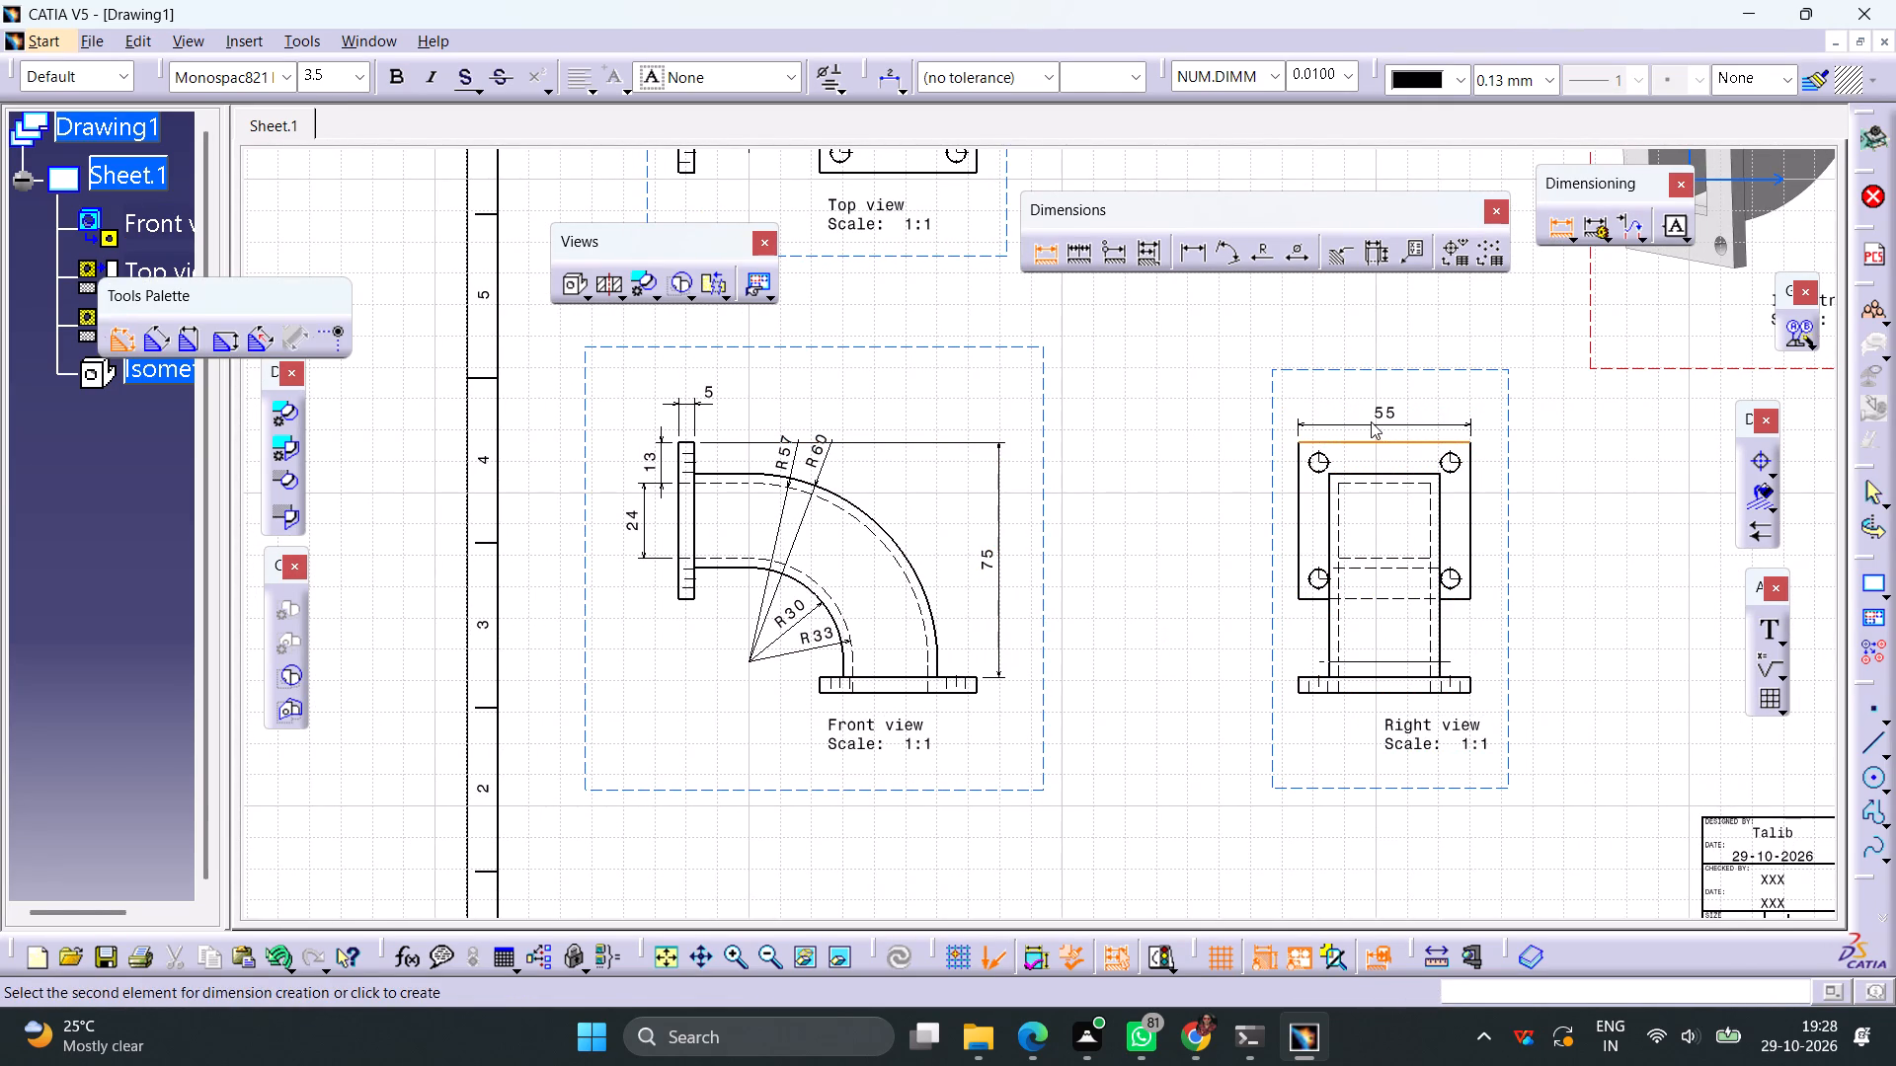
click(1371, 421)
click(1043, 261)
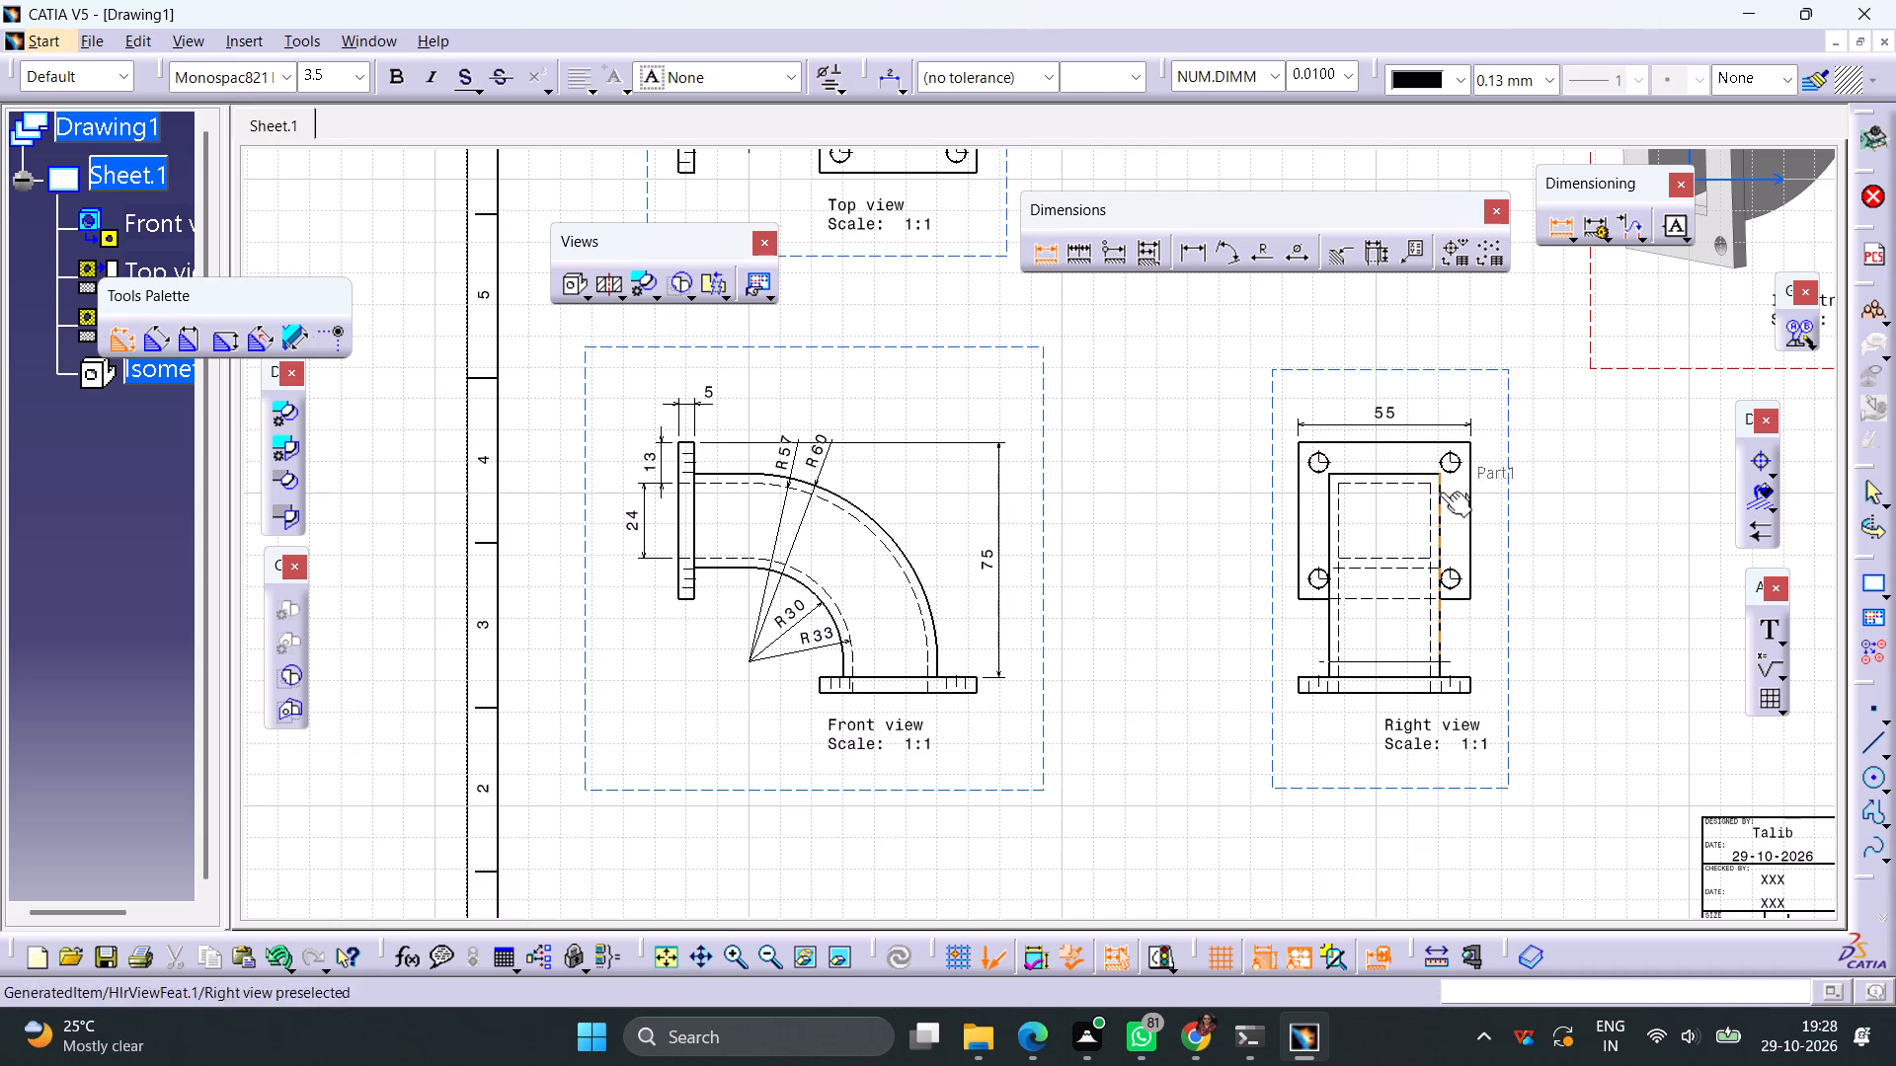
click(1471, 501)
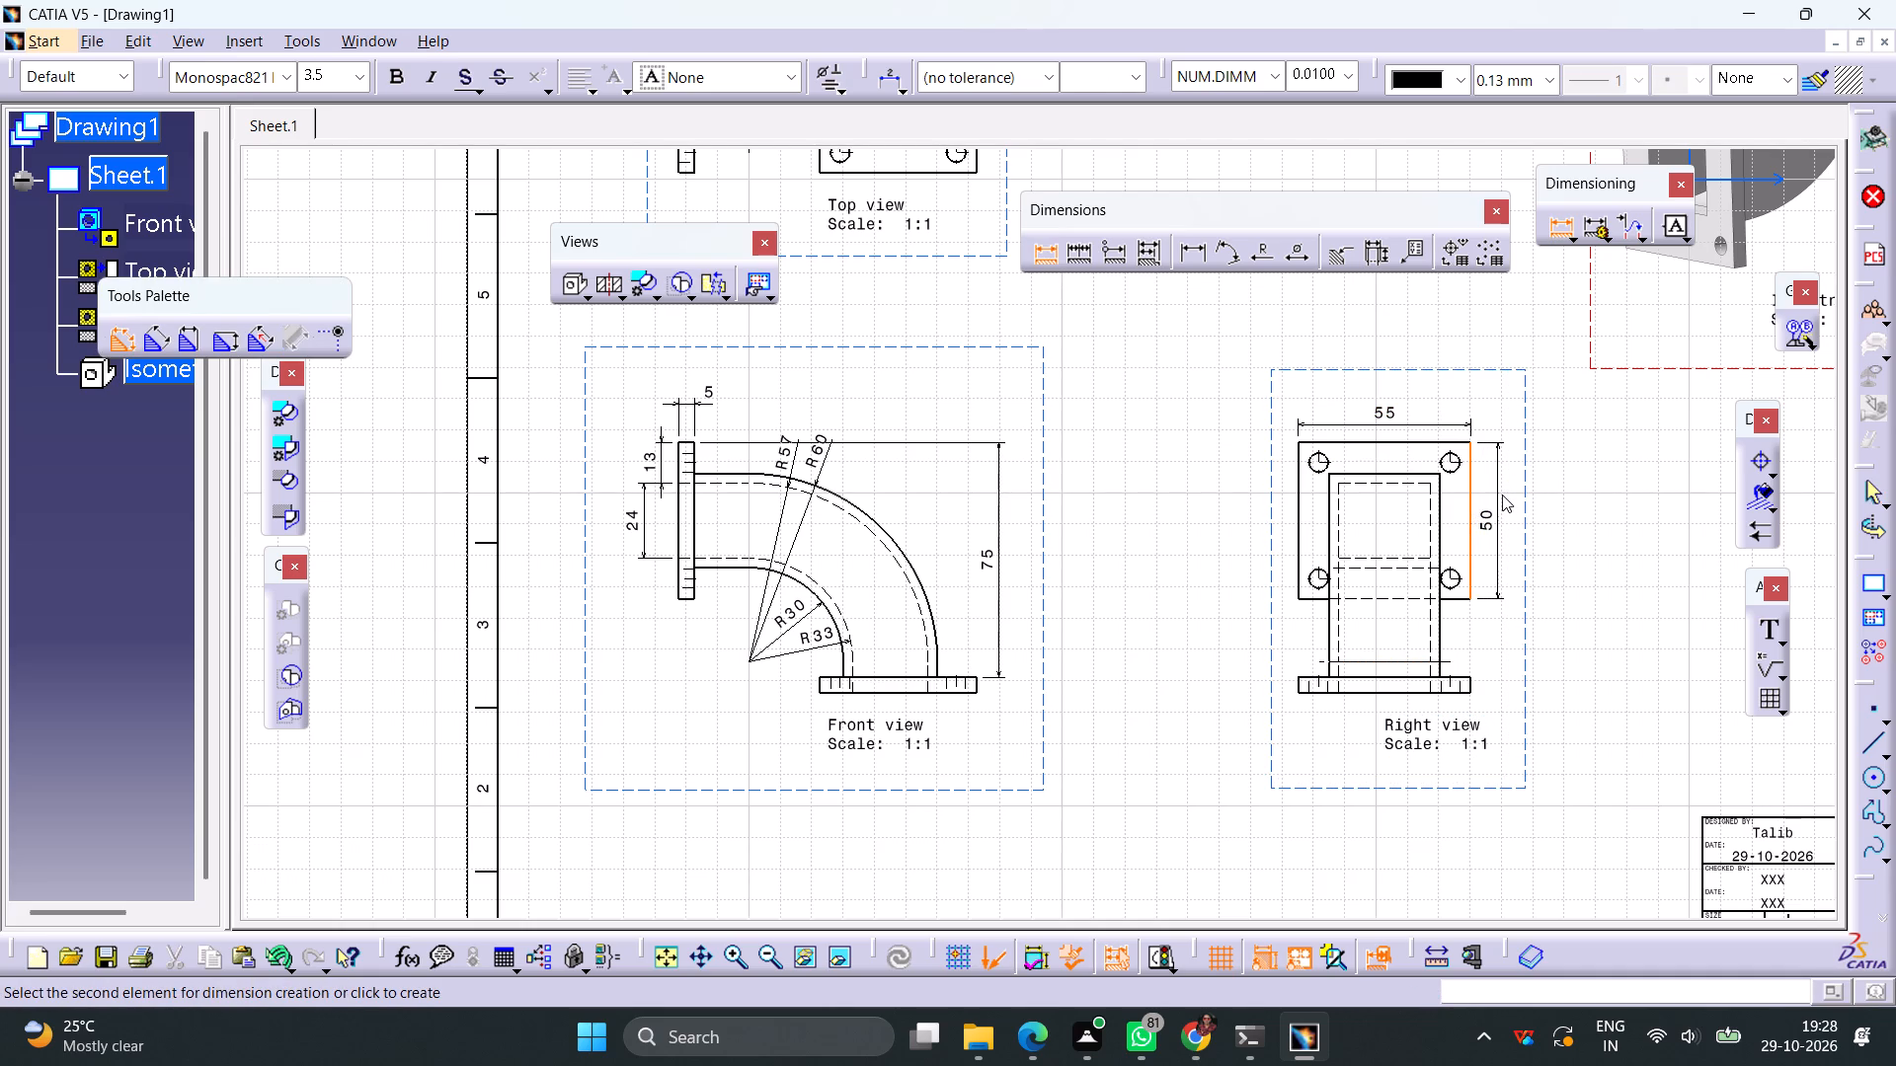
click(1502, 495)
Add a diameter dimension to the flange's upper-left hole in the right view, placing it outside the flange's upper-left corner.
click(1294, 258)
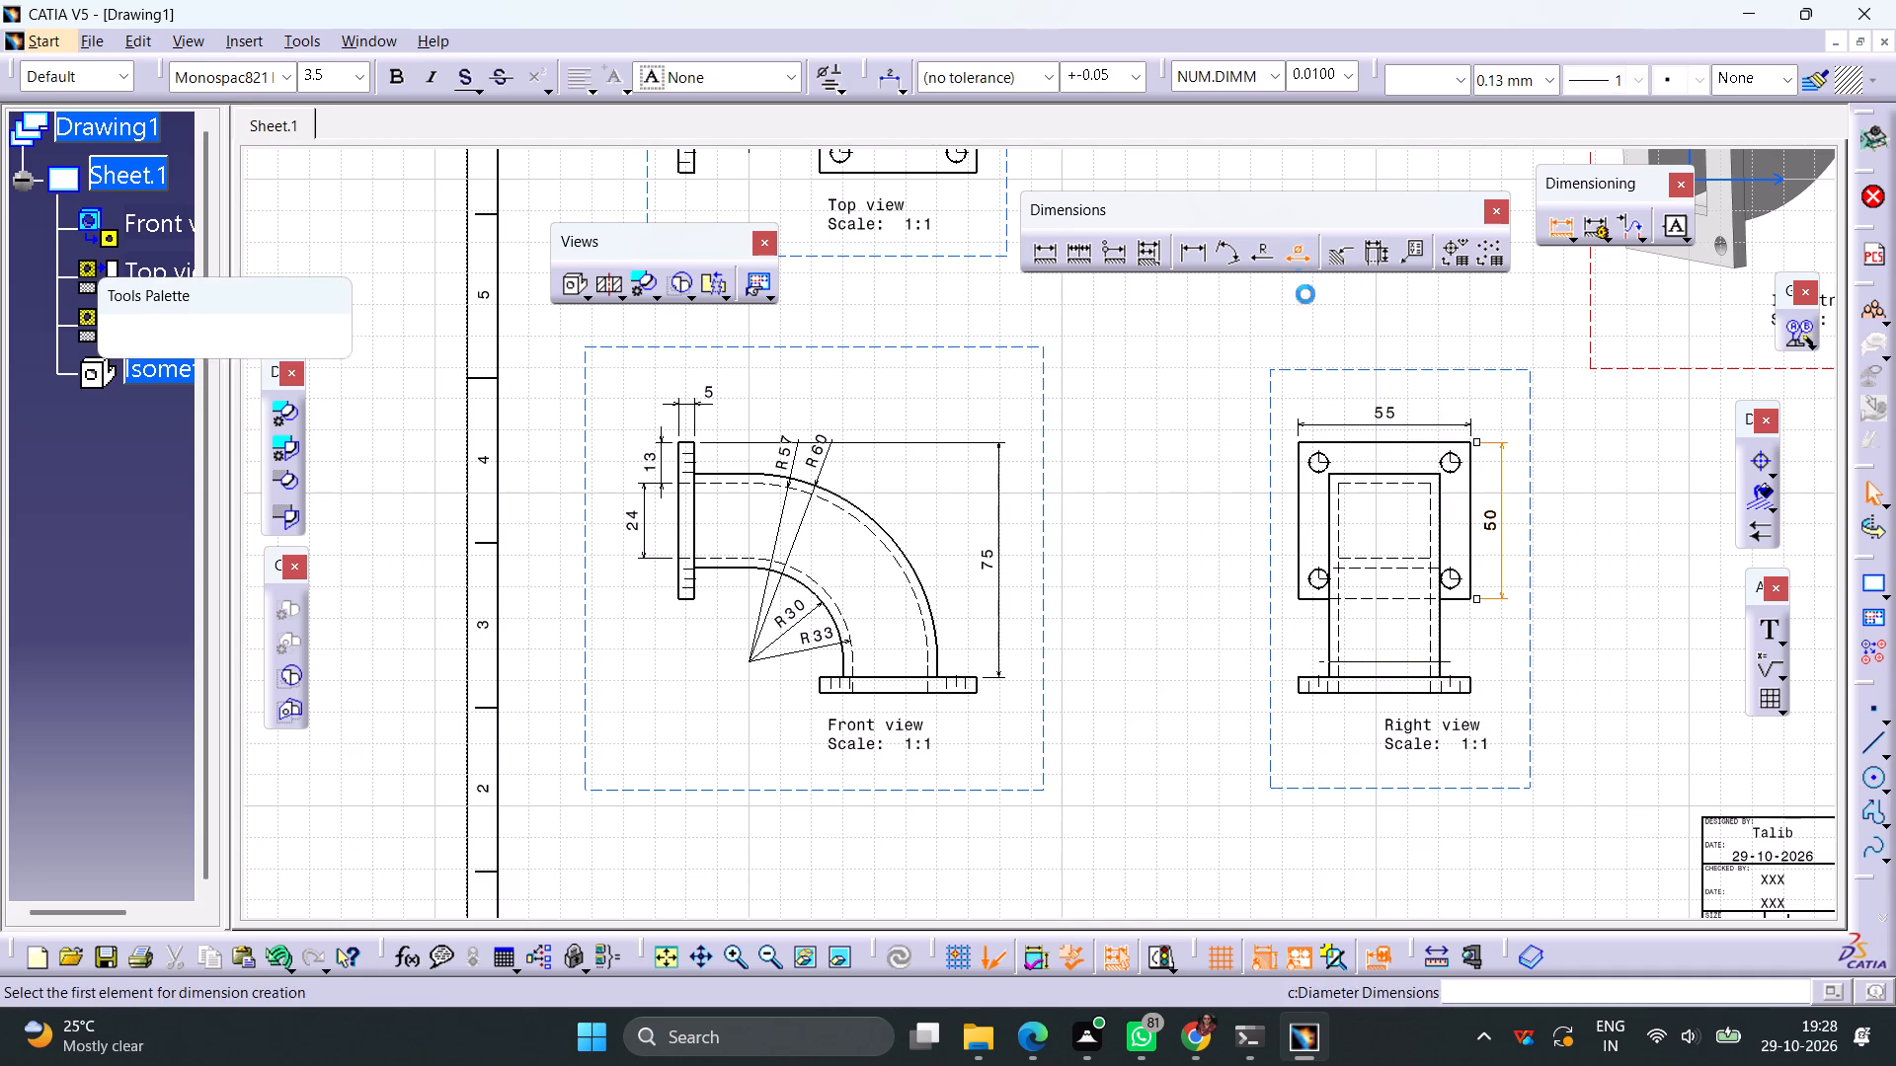
ctrl+middle_drag(1312, 499, 1325, 372)
middle_drag(1496, 428, 1034, 496)
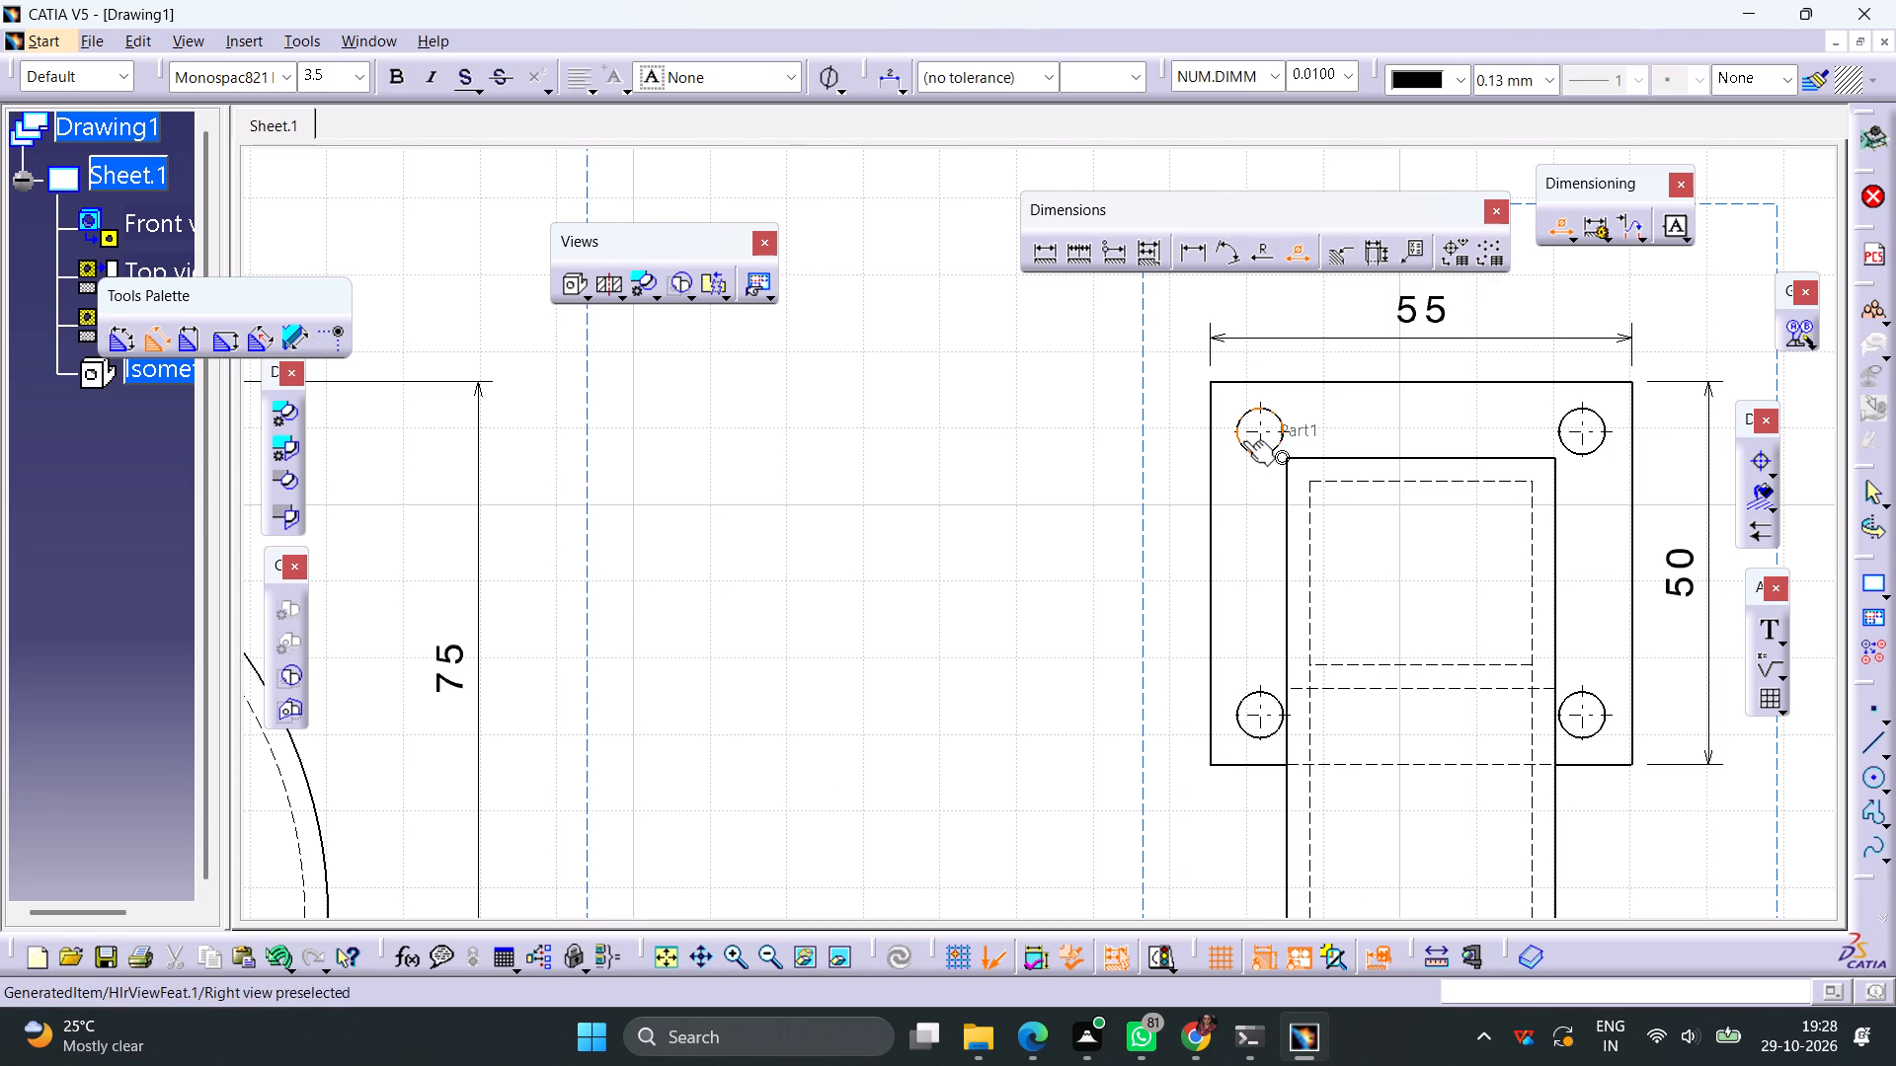
click(1242, 440)
click(1140, 384)
Dimension the length of the duct opening's rightmost hidden vertical edge in the top view, placing it just outside the flange's right side.
ctrl+middle_drag(1186, 477, 1160, 541)
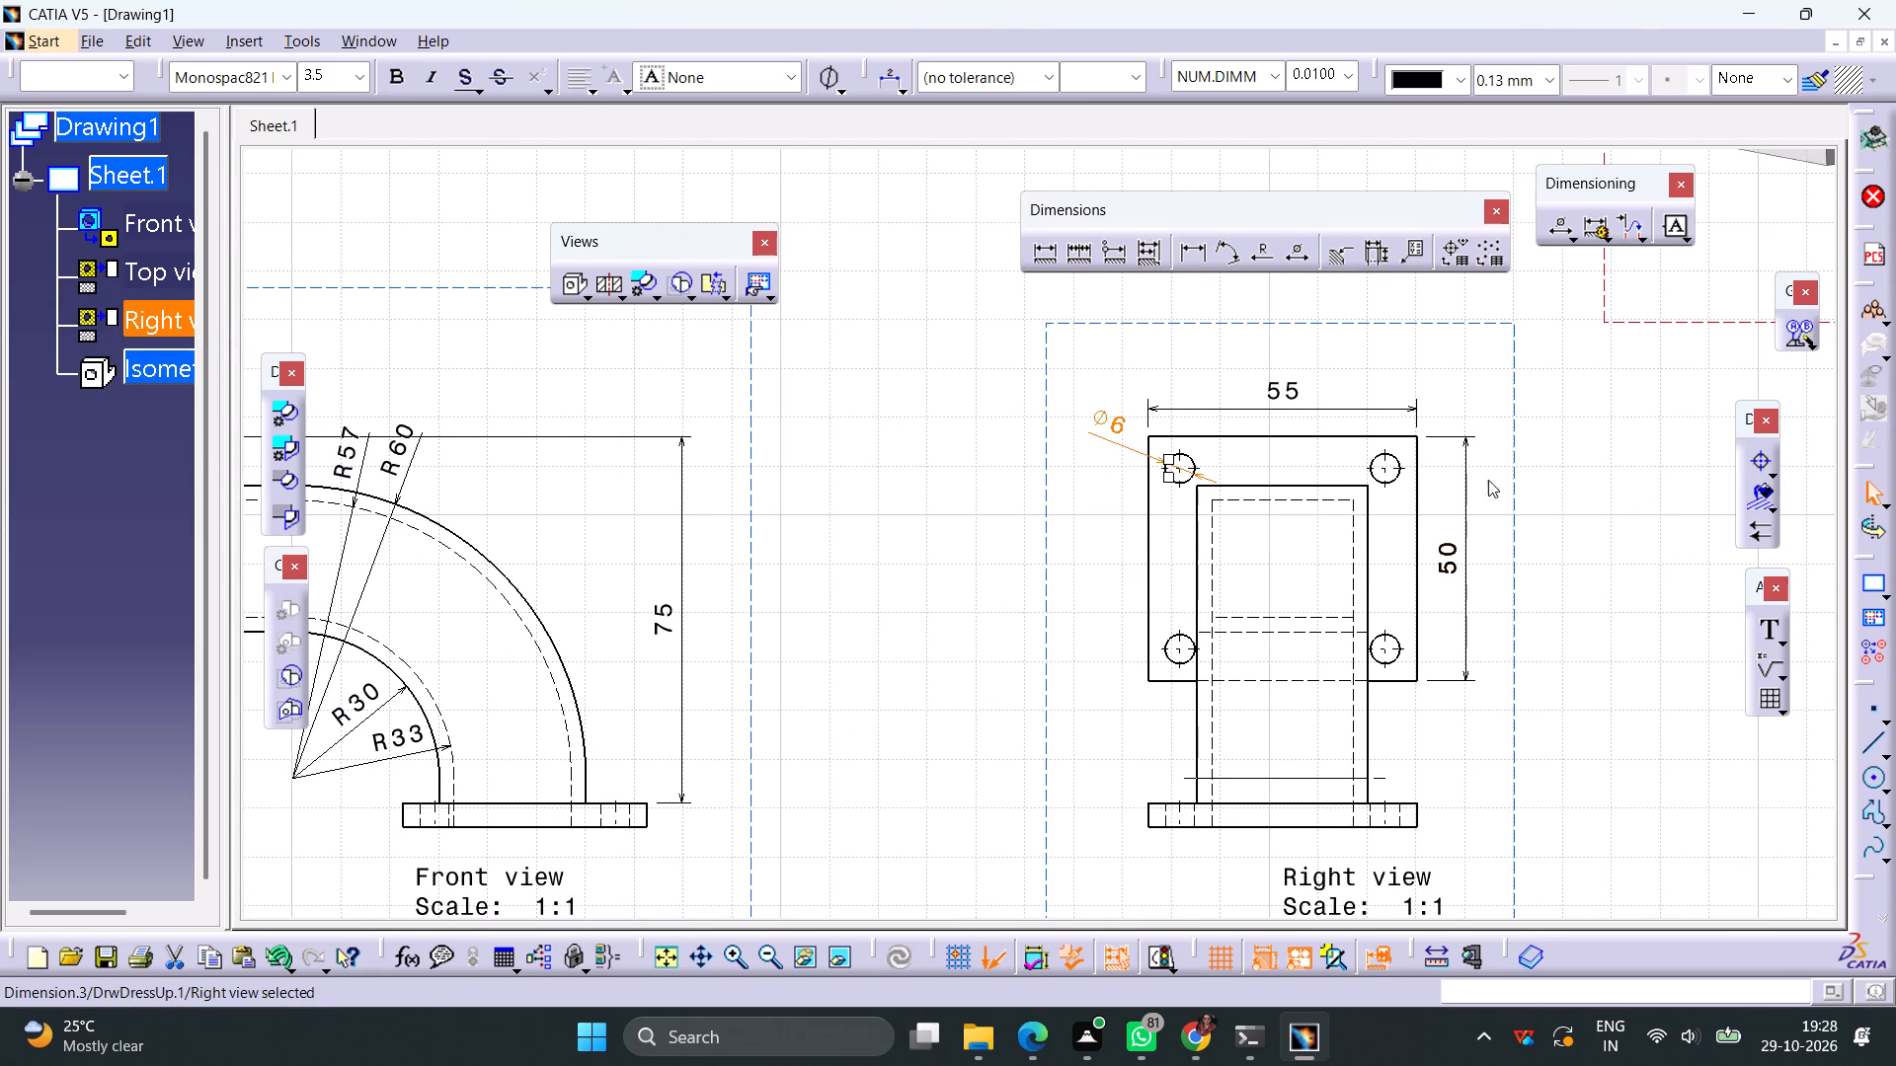
ctrl+middle_drag(1507, 462, 1500, 566)
middle_drag(1008, 350, 1020, 379)
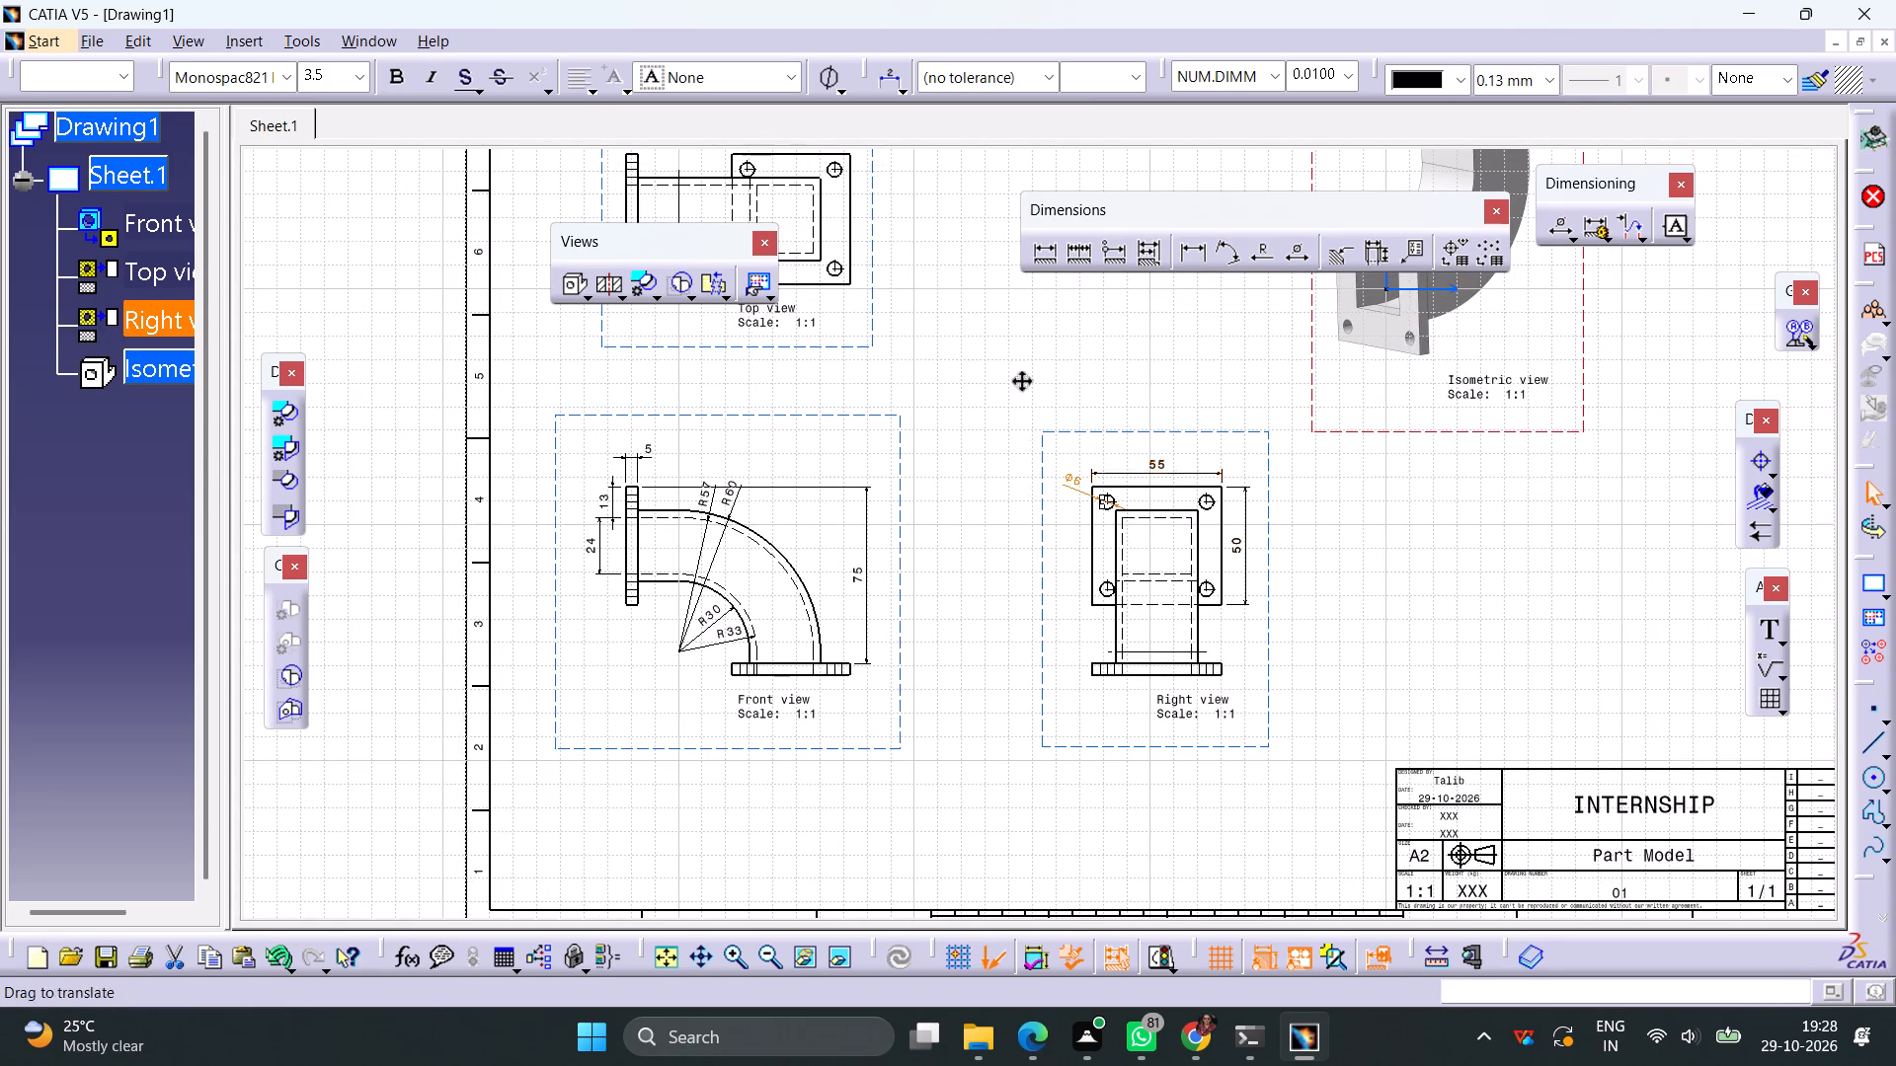
middle_drag(1020, 379, 1100, 495)
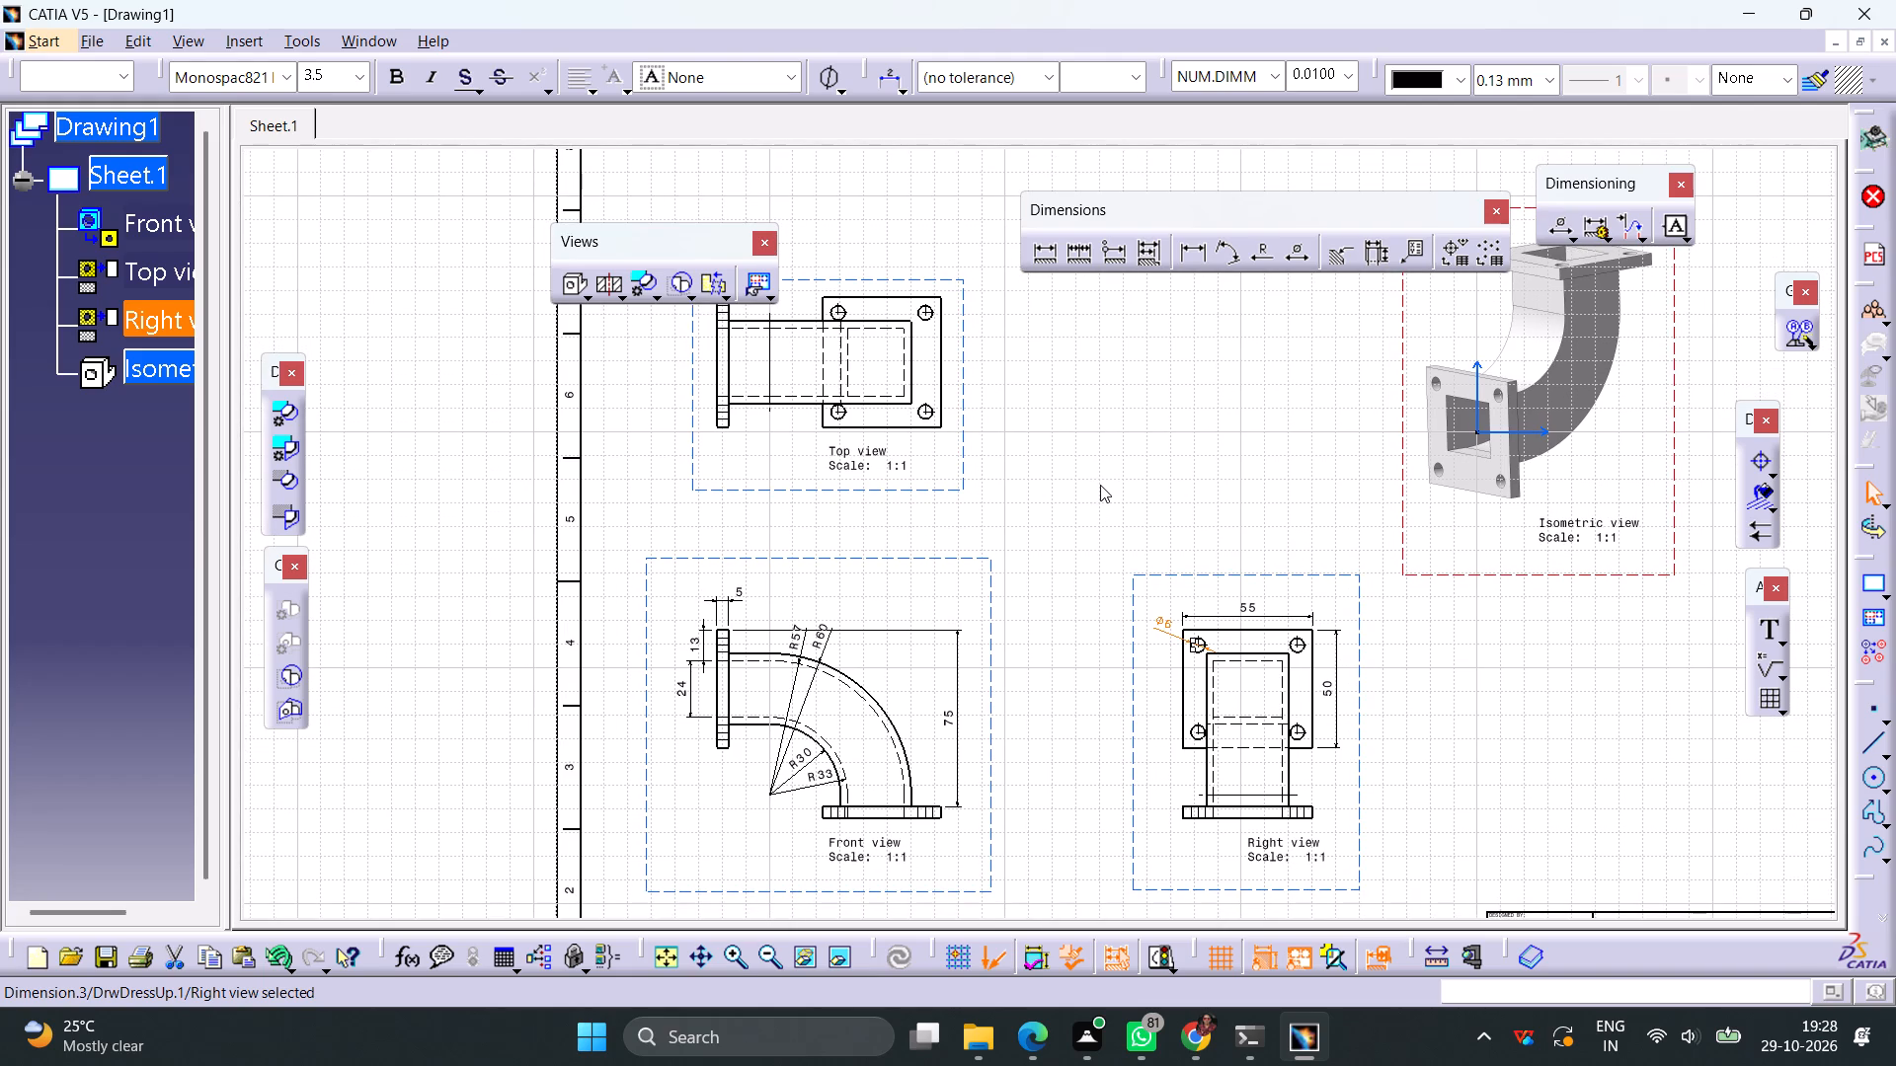
click(1193, 265)
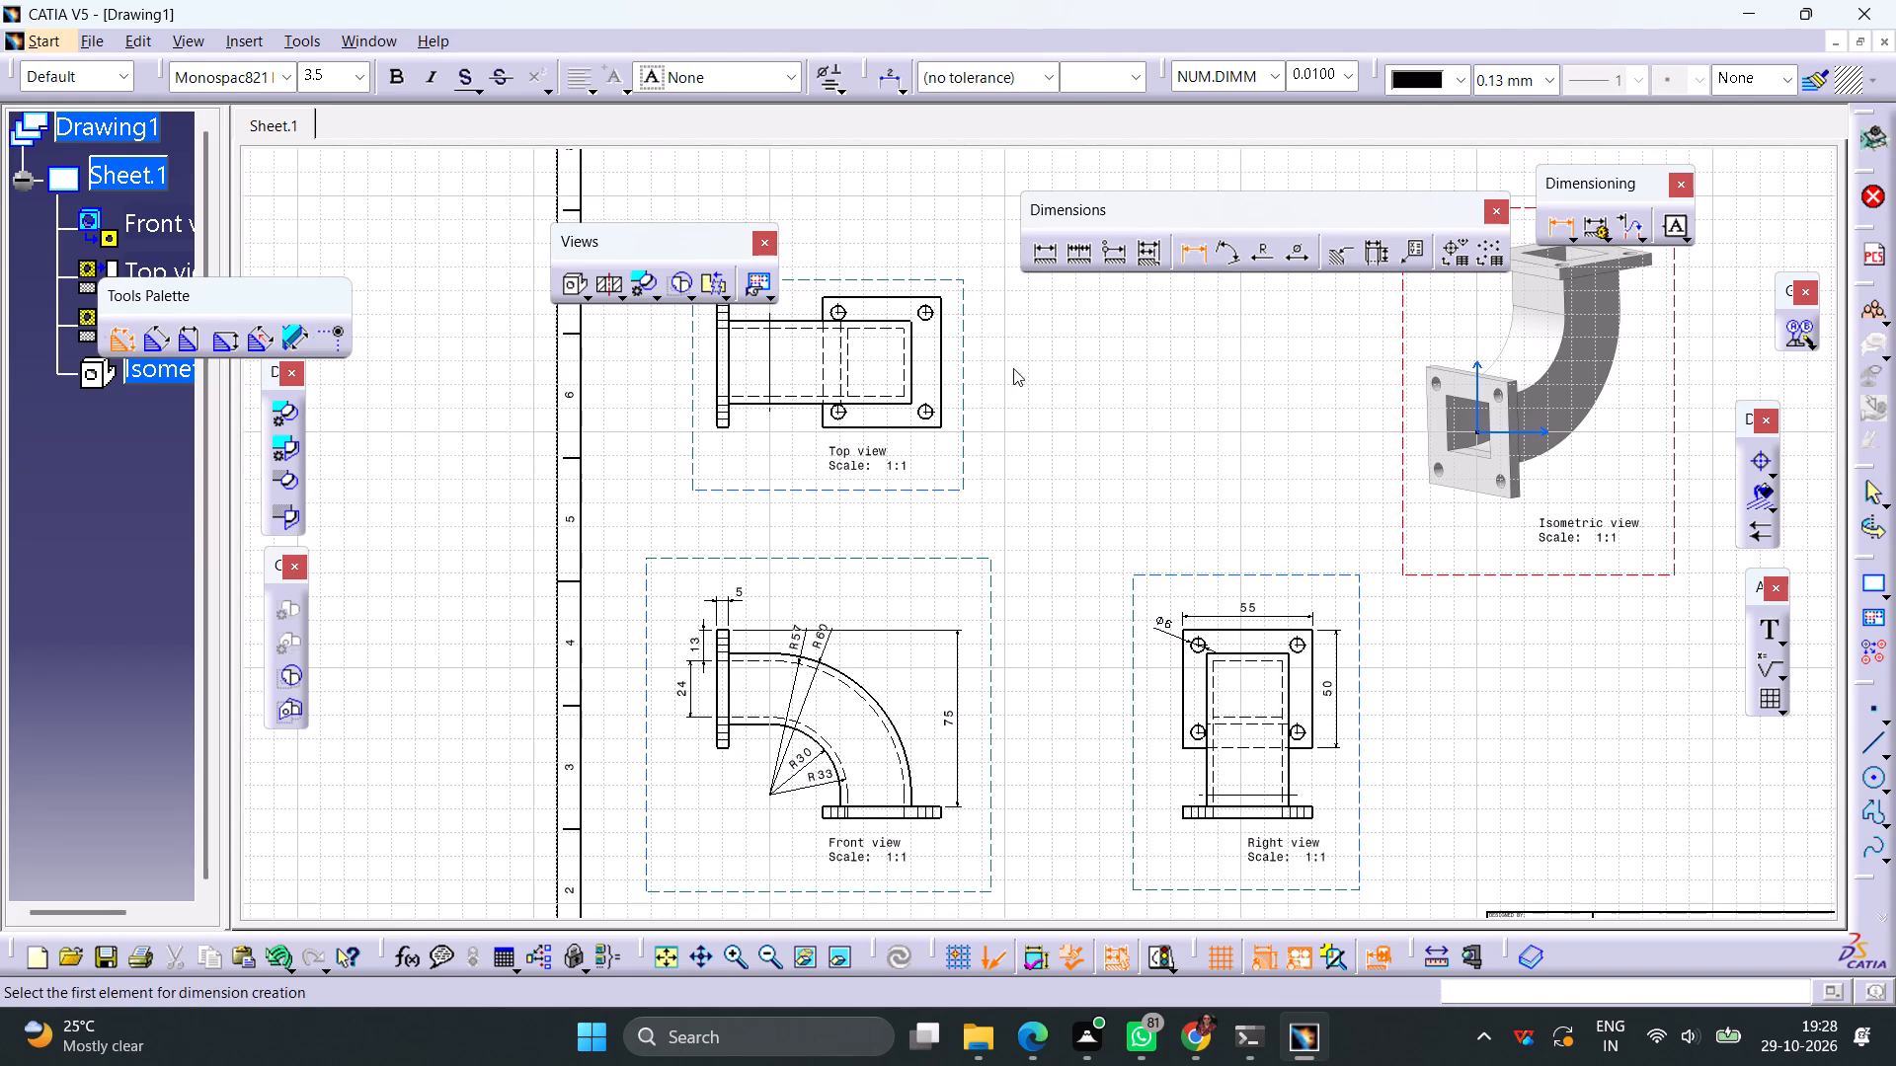
click(904, 380)
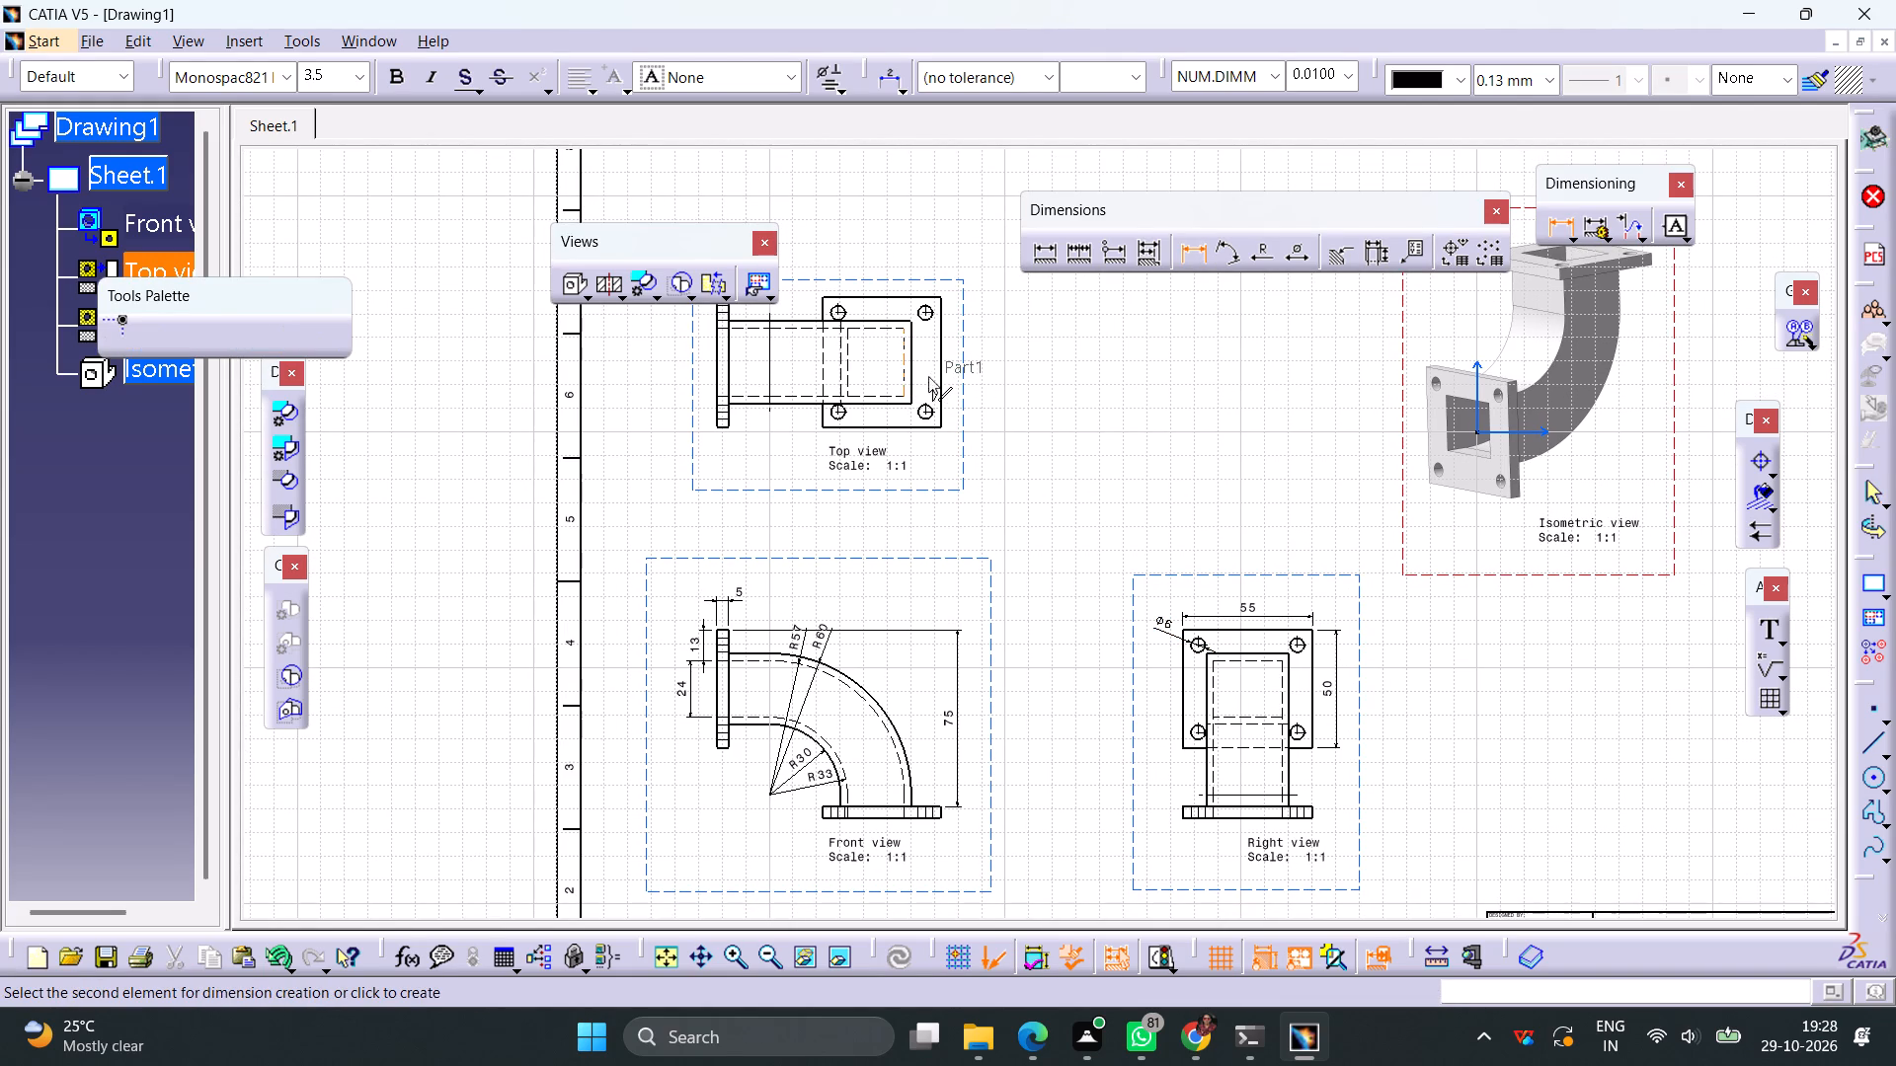
click(962, 376)
Save the drawing as Drawing1 in CATDrawing format in the internship folder on the Desktop.
ctrl+middle_drag(1170, 429, 1173, 506)
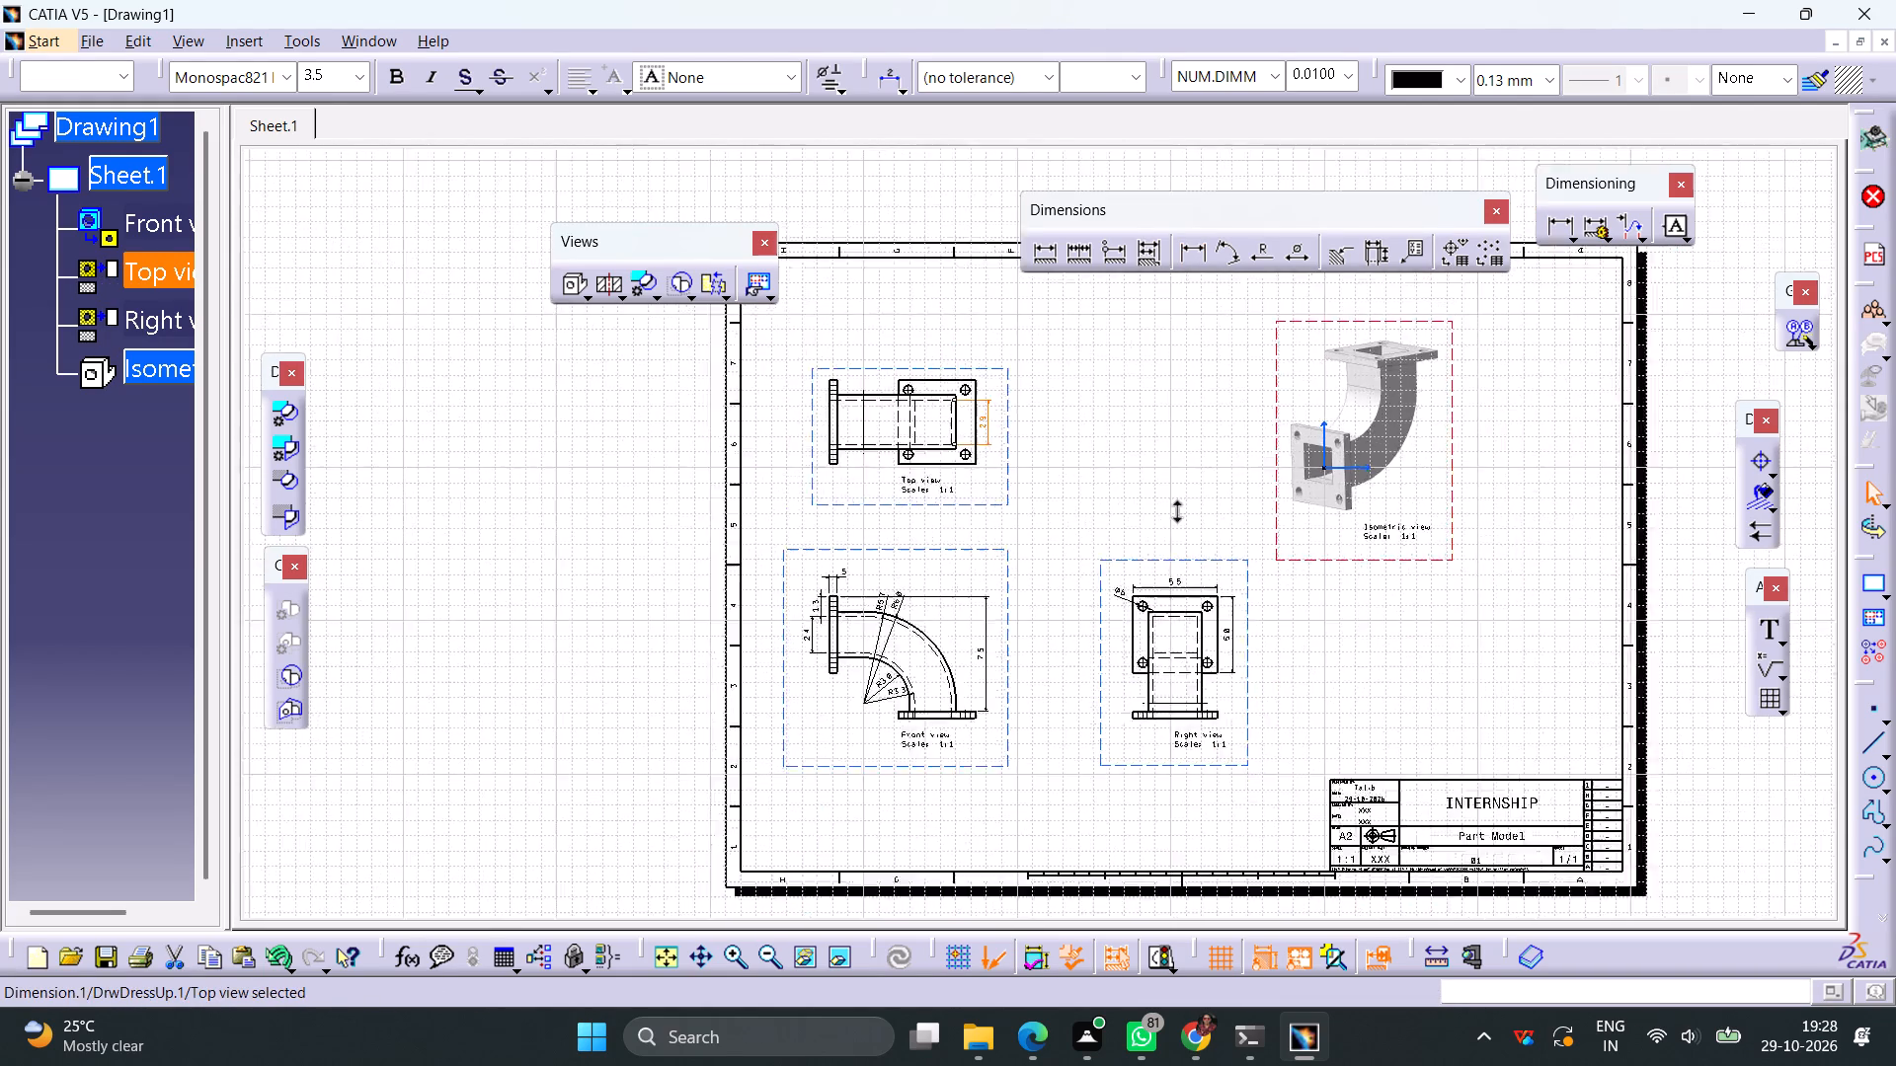
ctrl+middle_drag(1173, 506, 1171, 545)
click(95, 46)
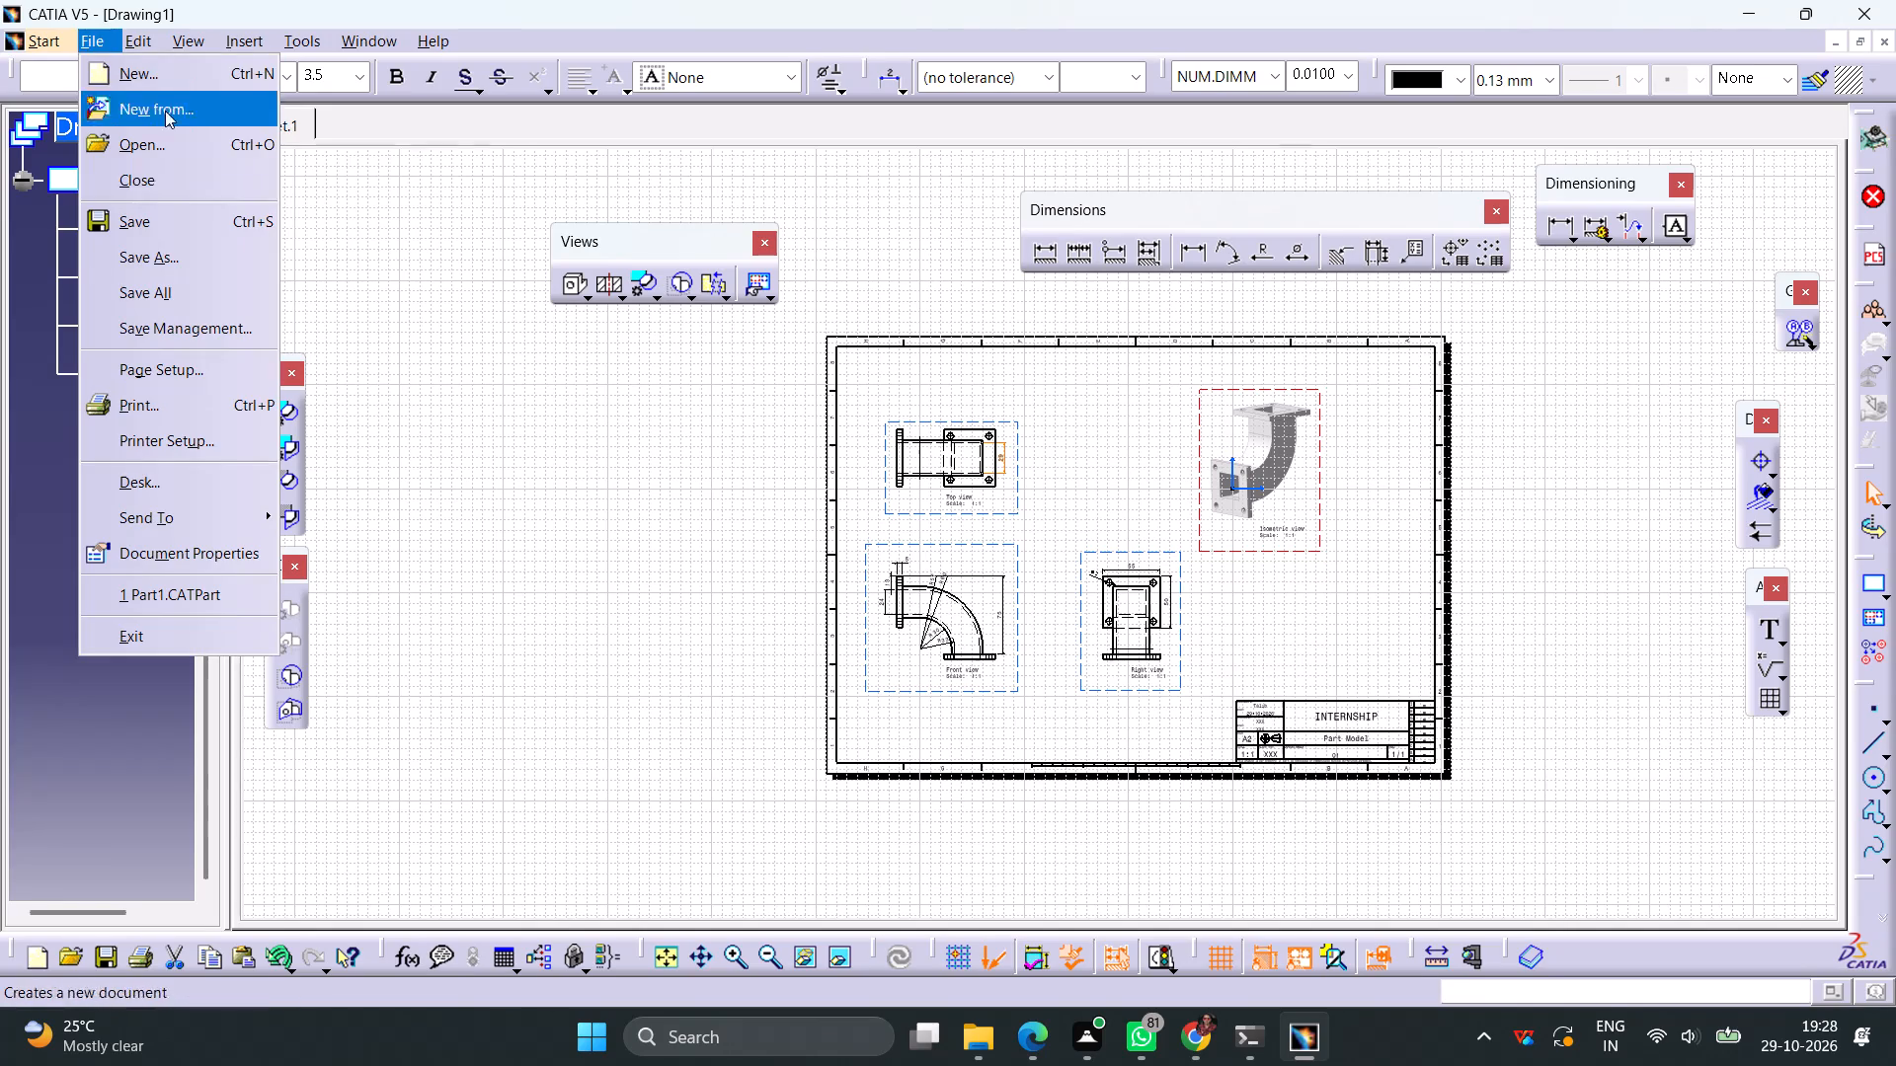
click(212, 254)
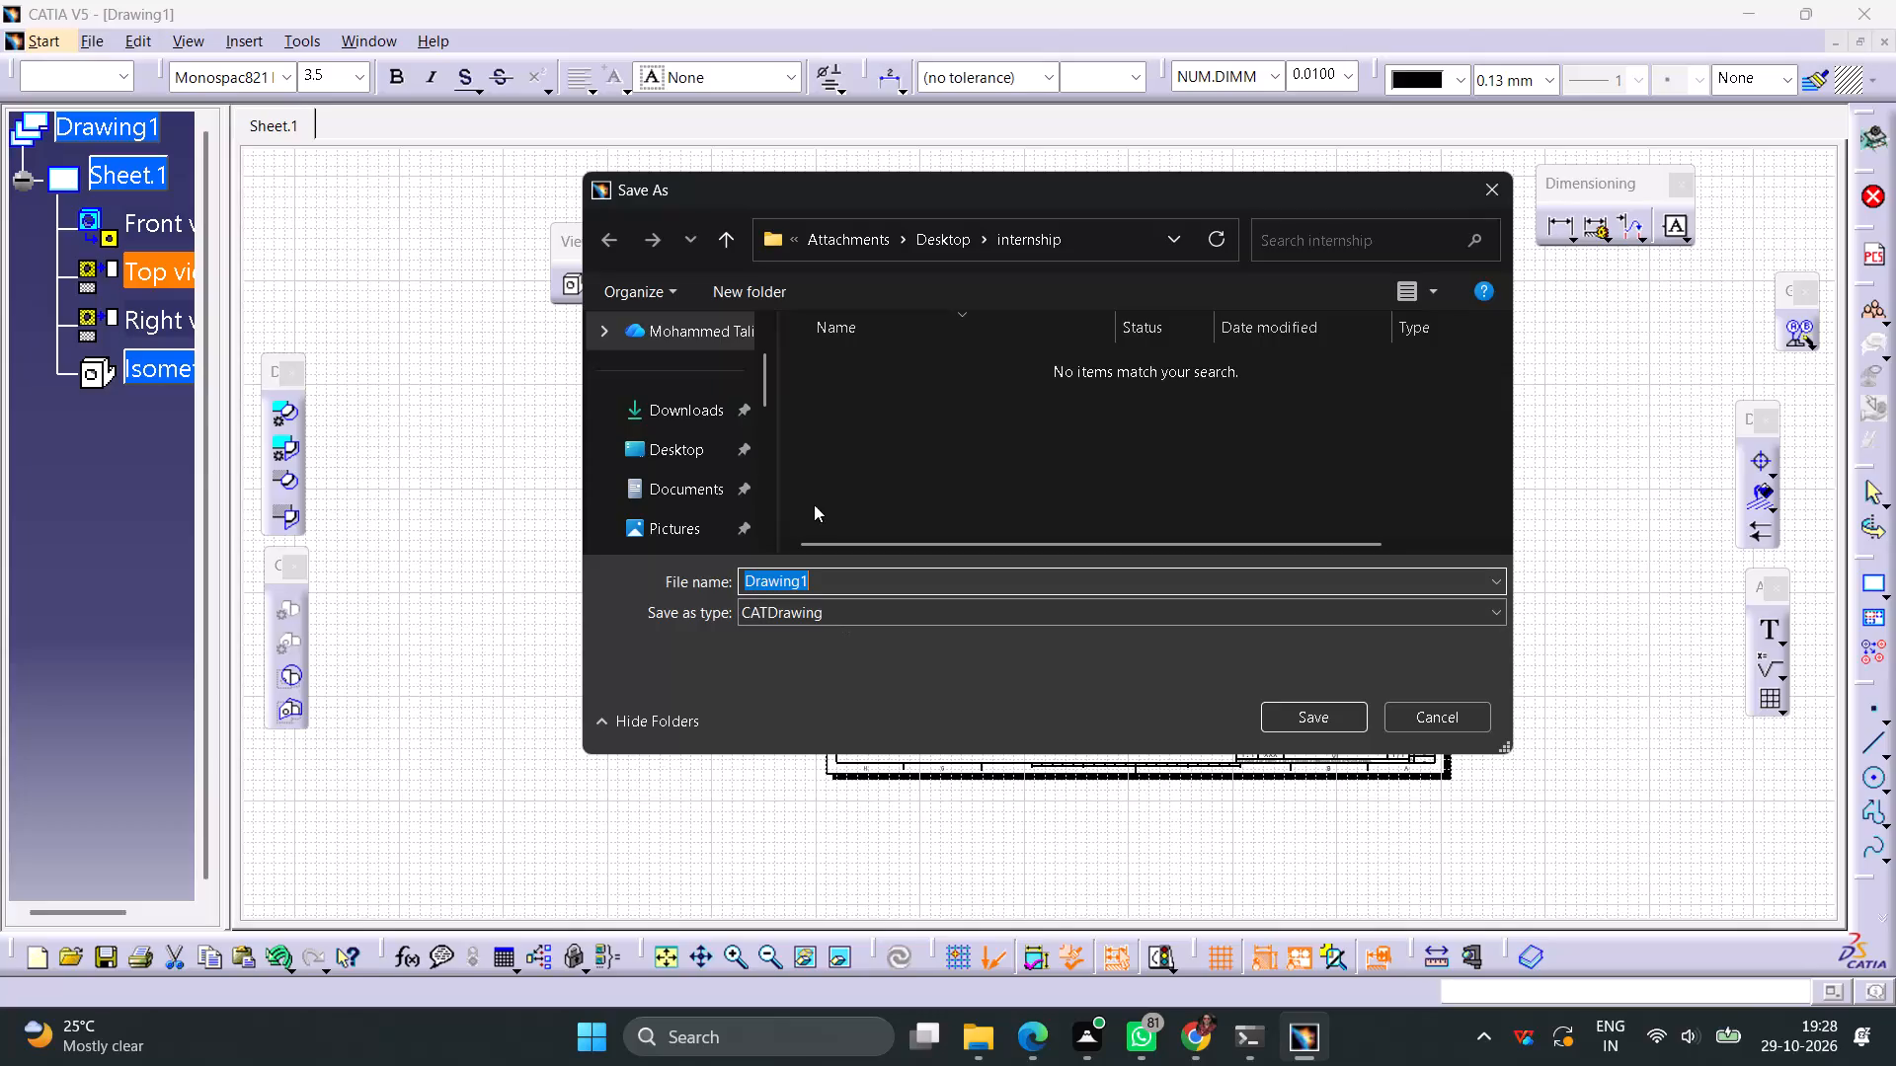
click(1304, 719)
click(1096, 553)
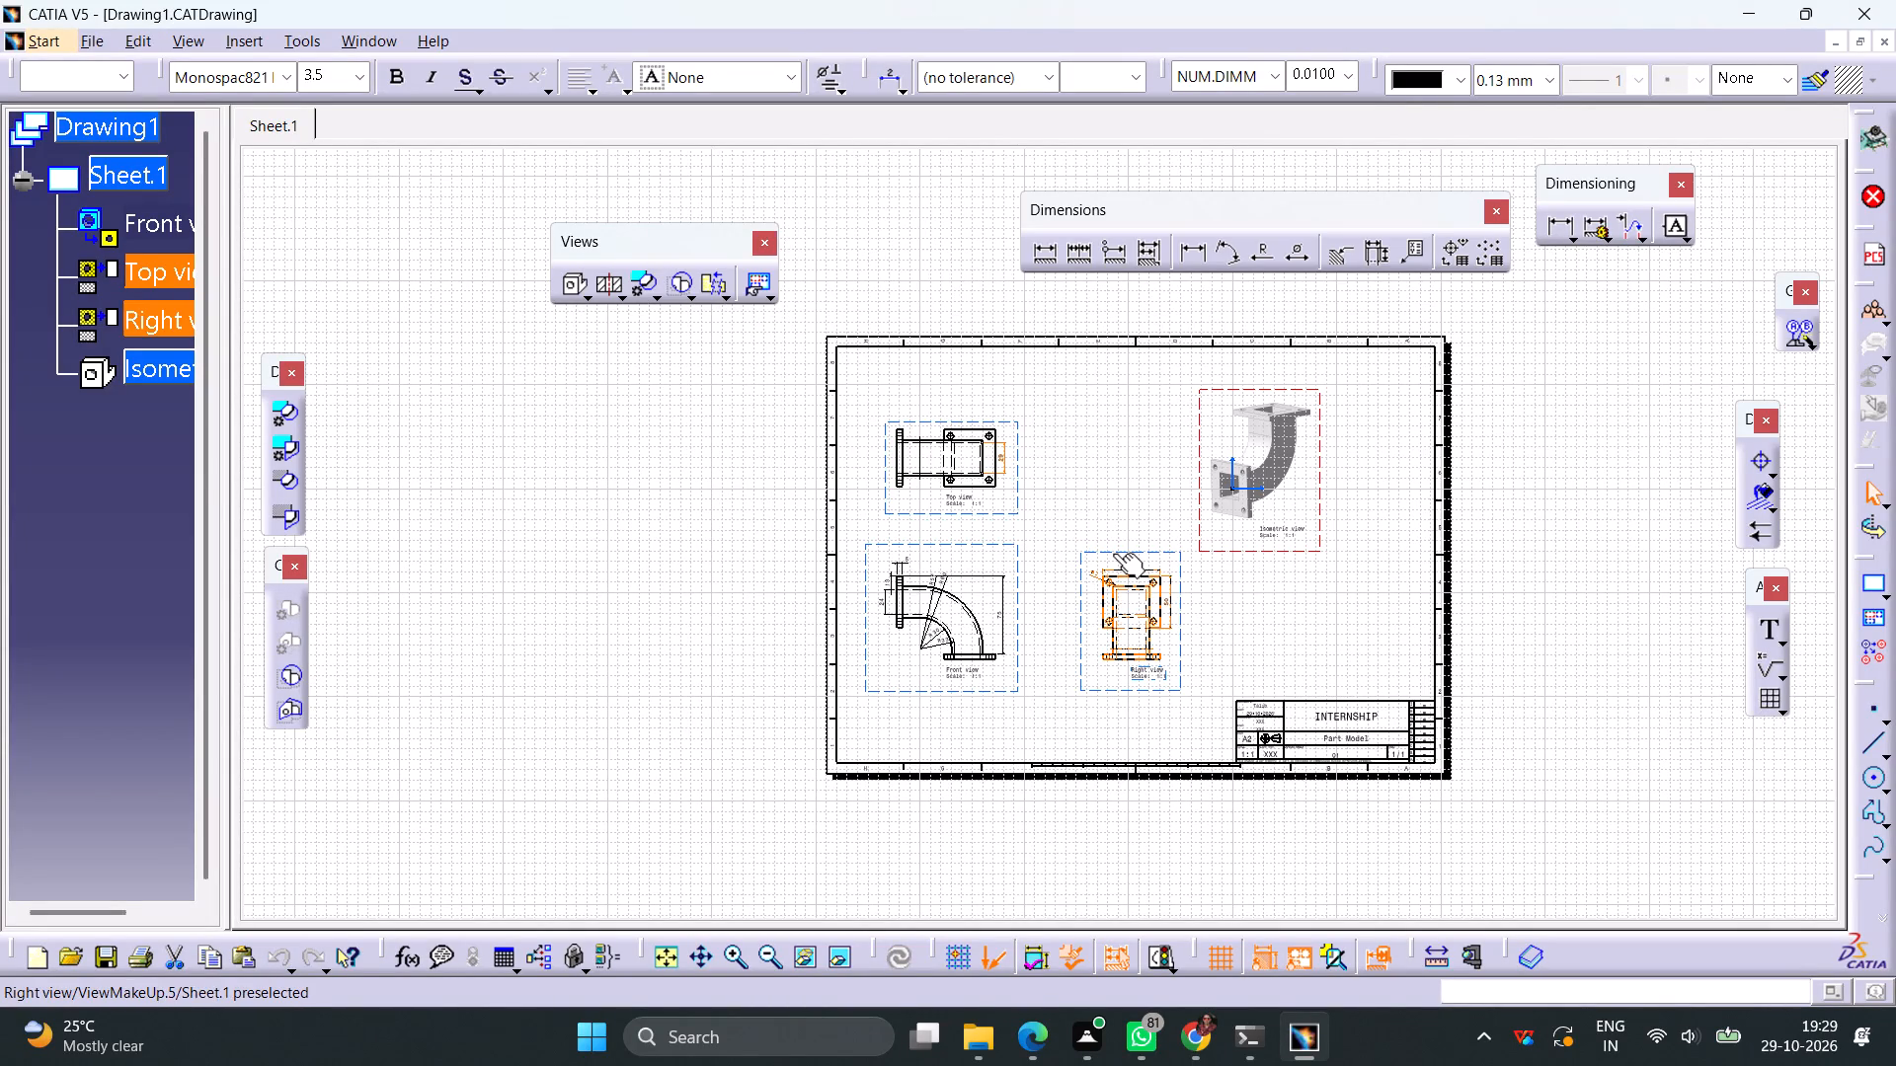
Close the drawing and the Part1 model, discarding the unsaved changes to Part1.
click(1880, 36)
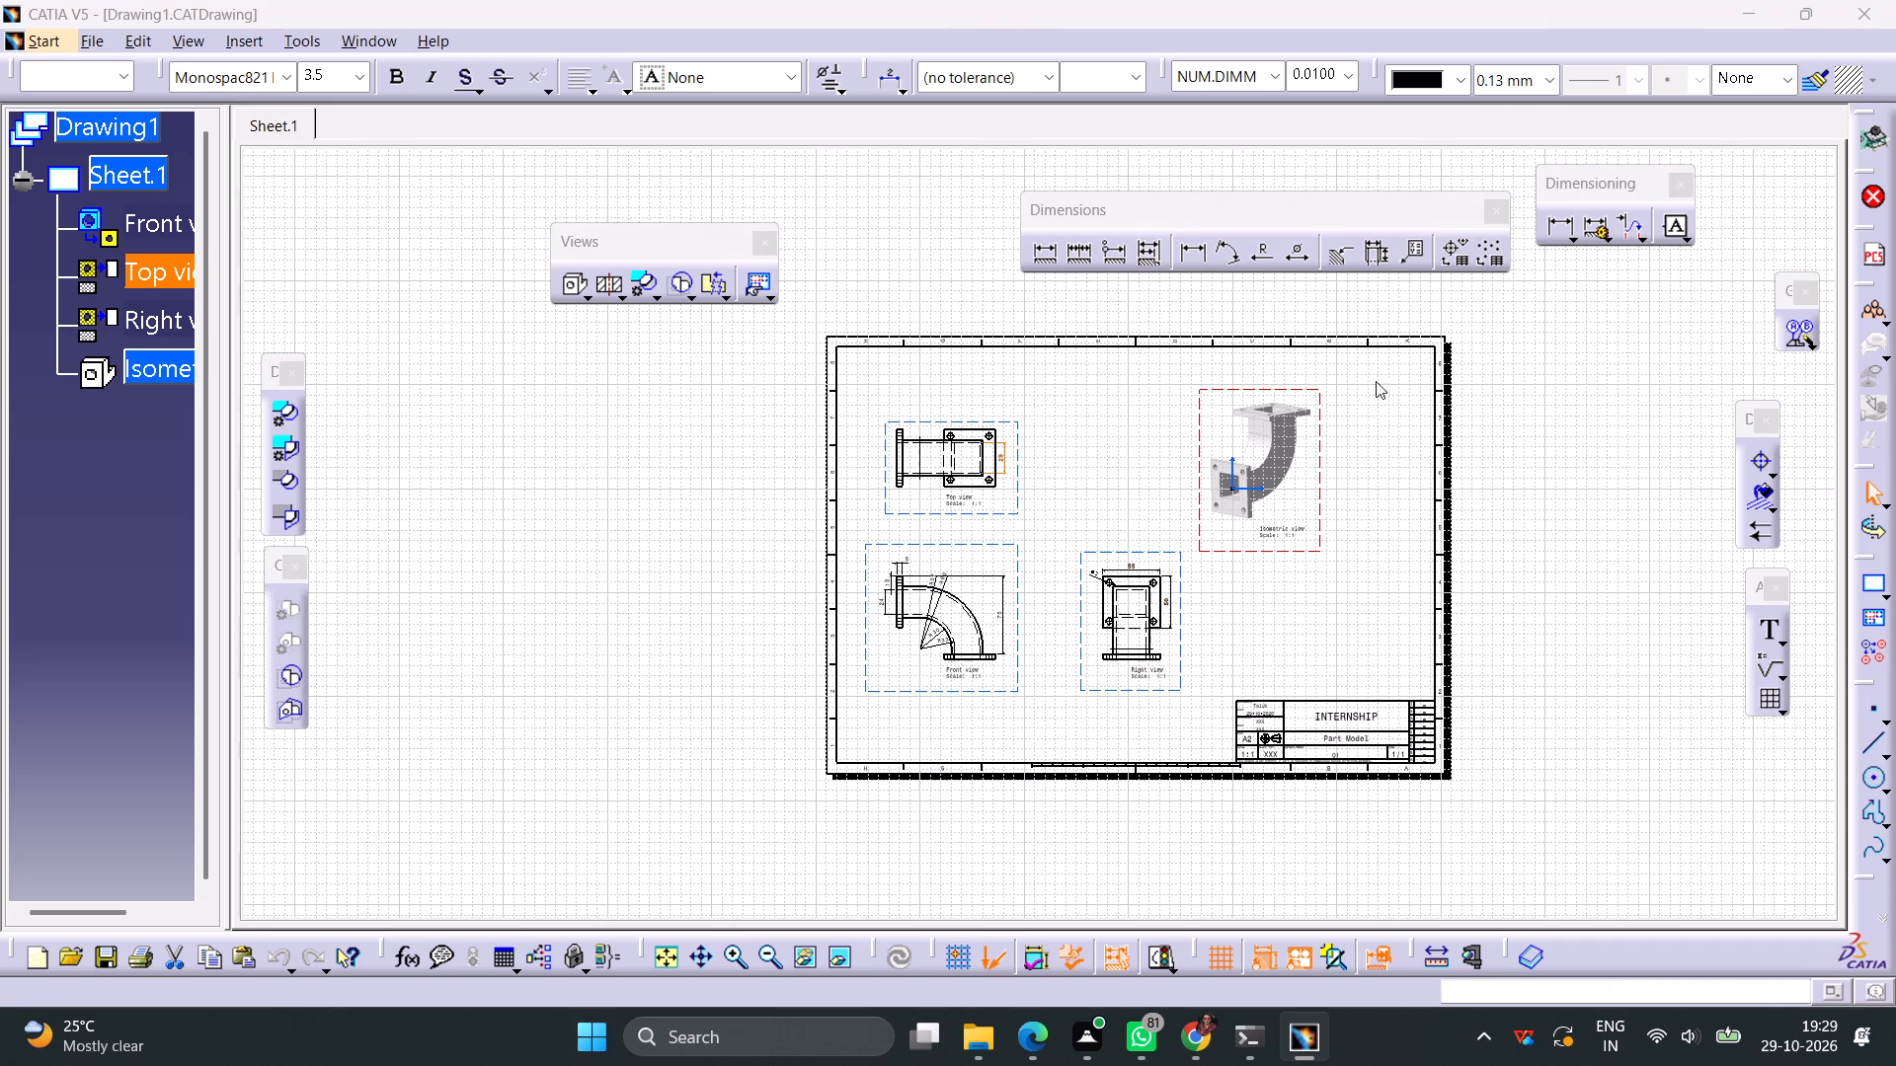
click(1060, 595)
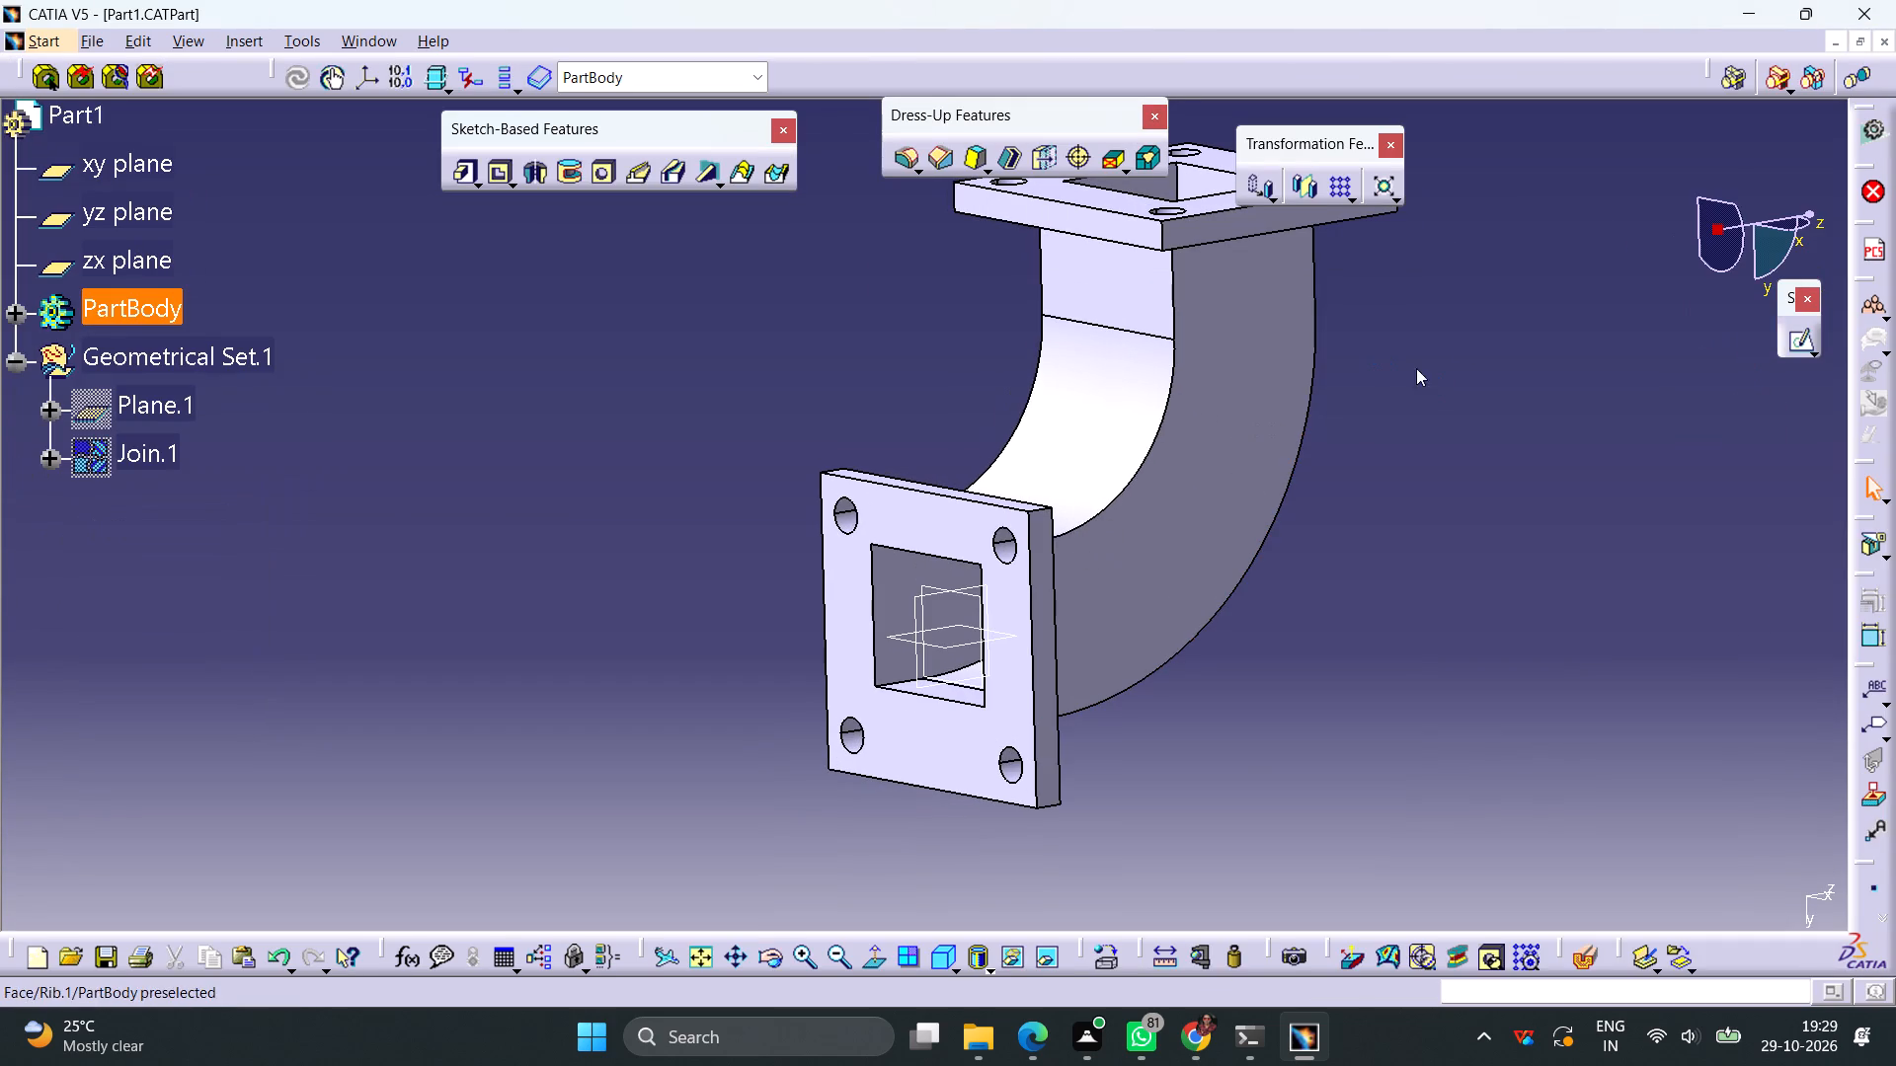
click(1886, 44)
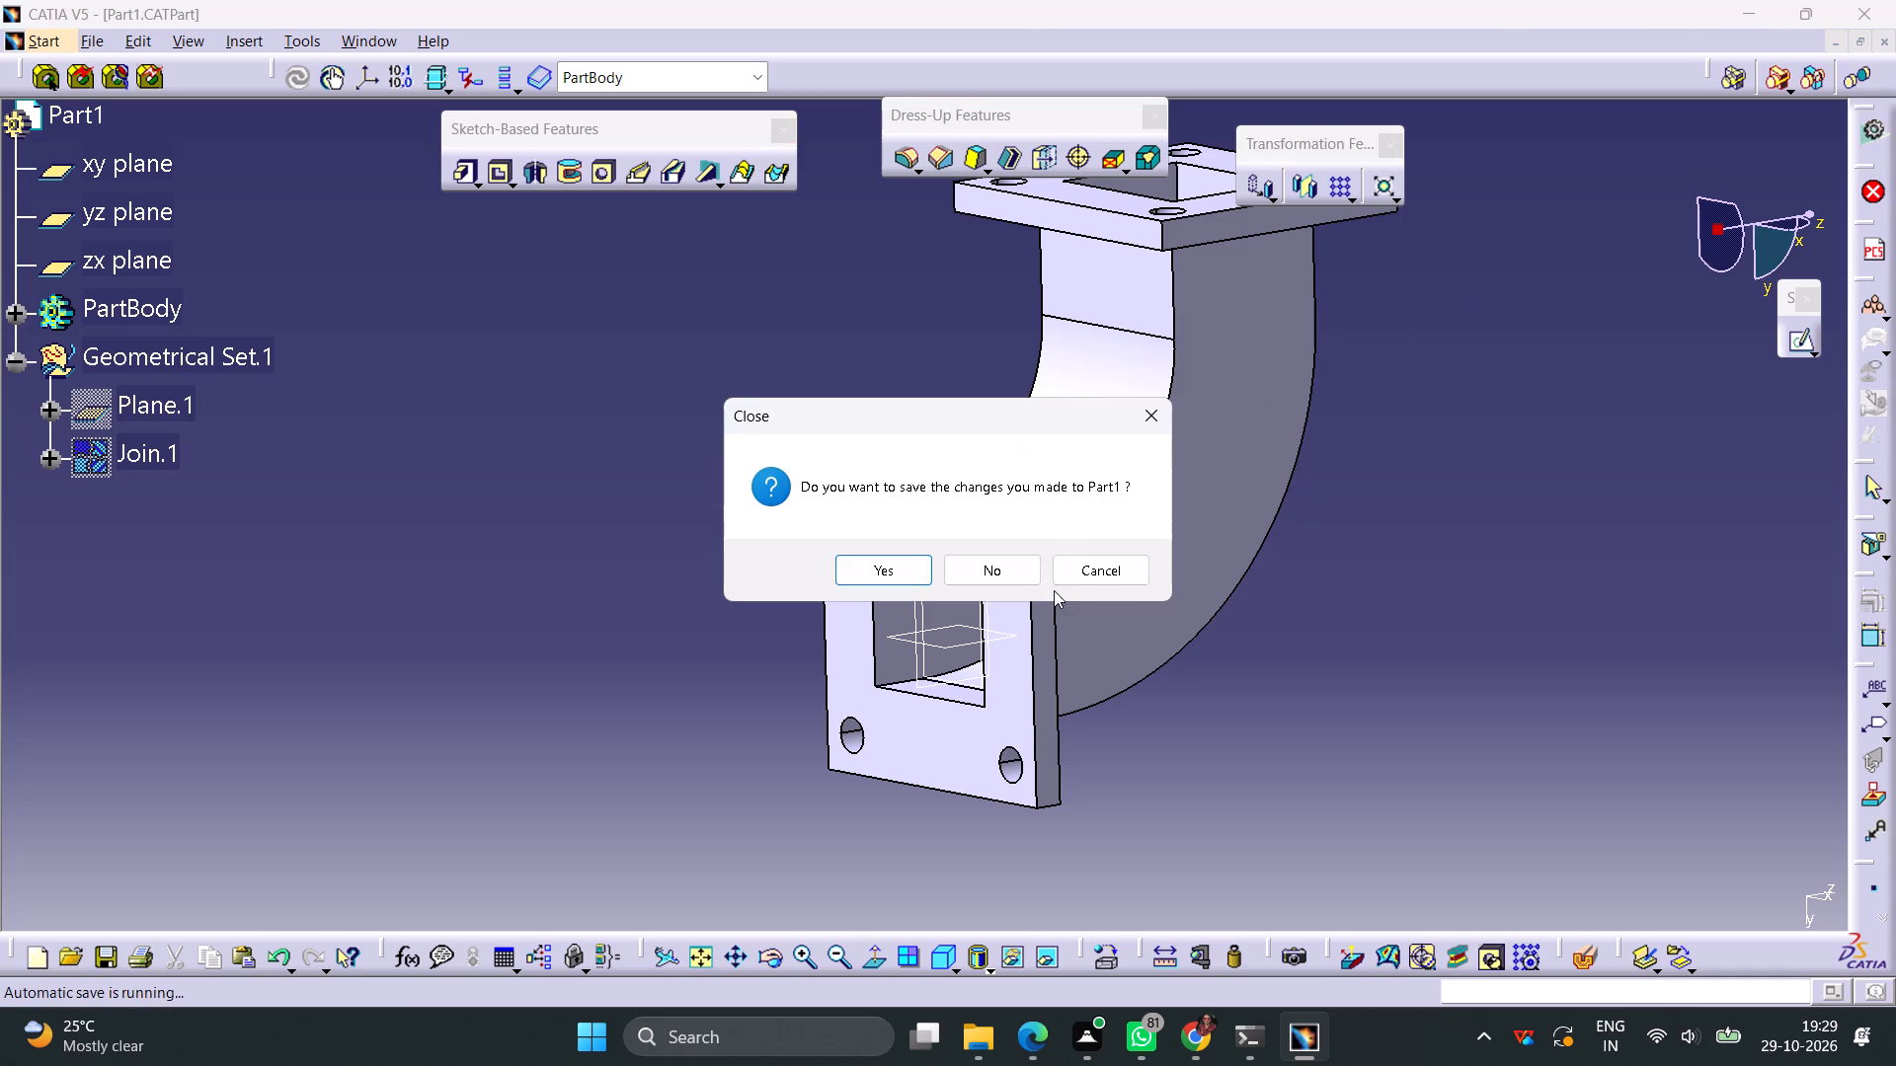
click(1012, 577)
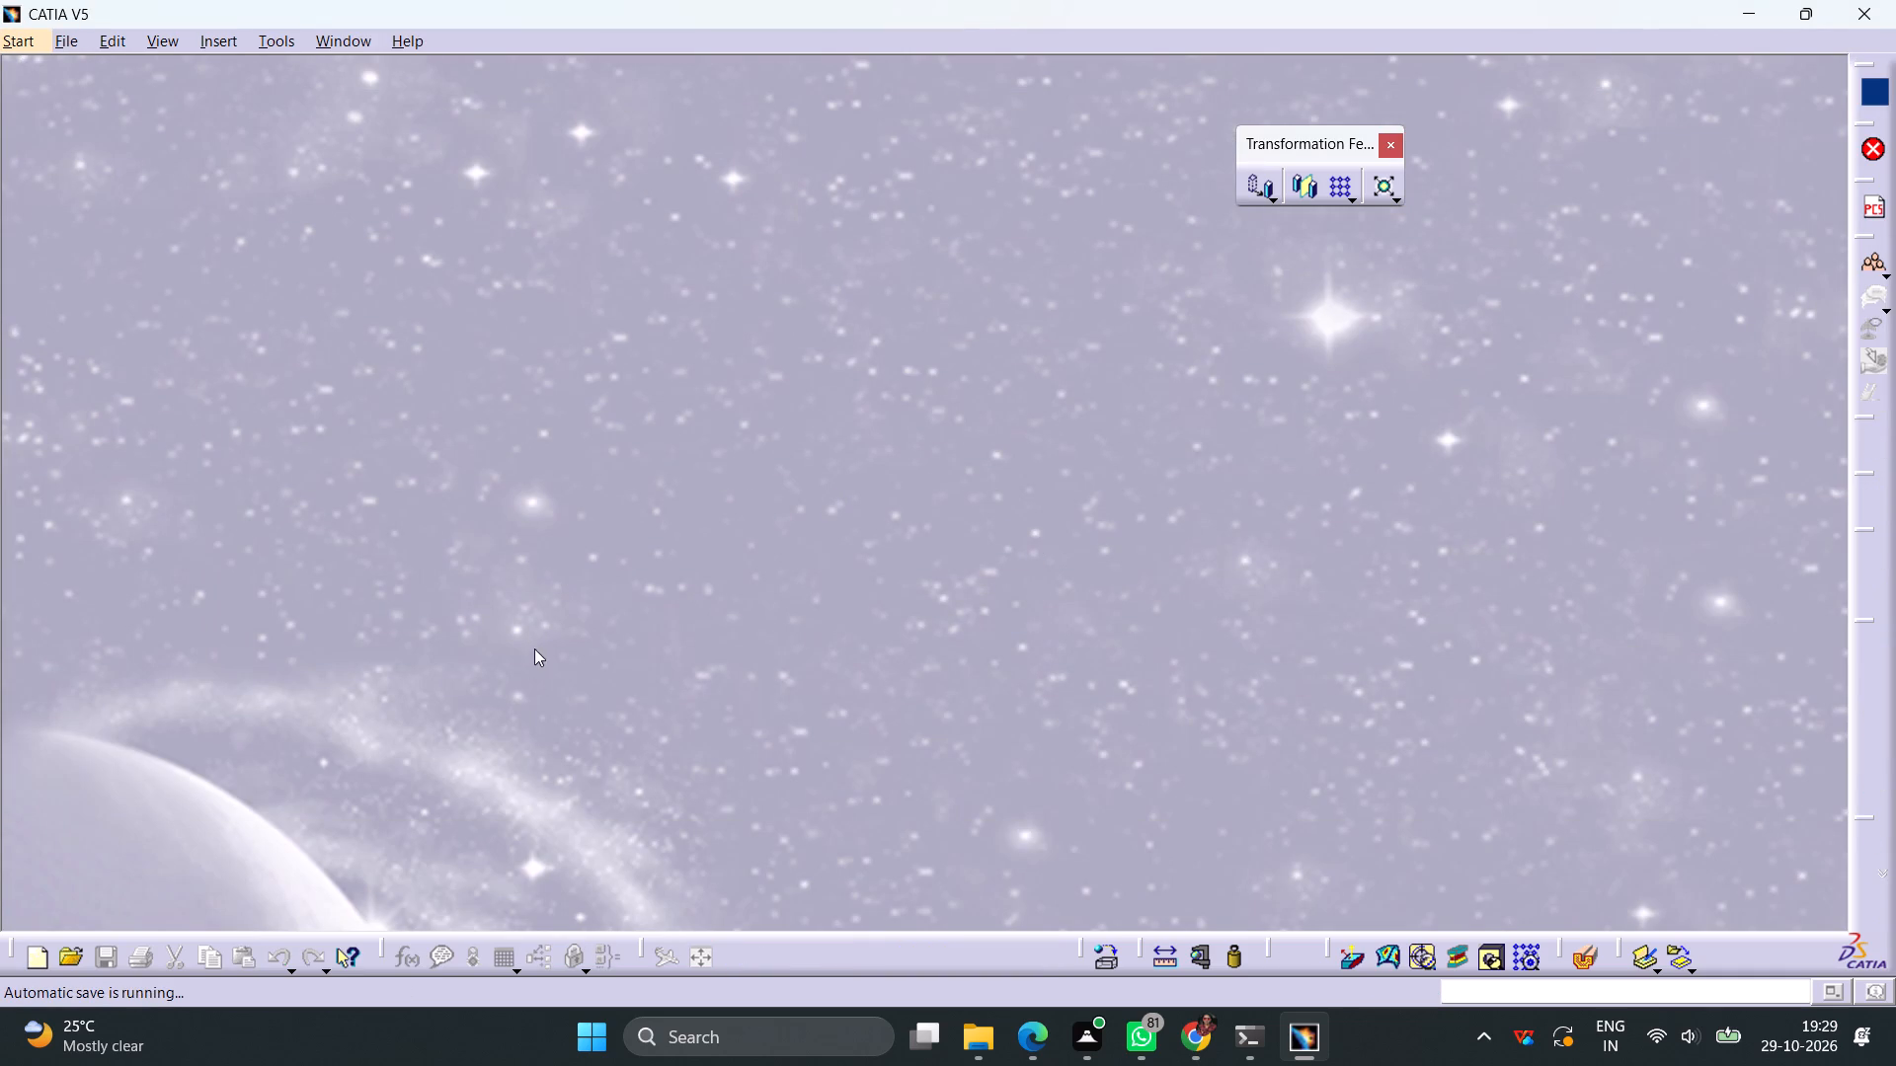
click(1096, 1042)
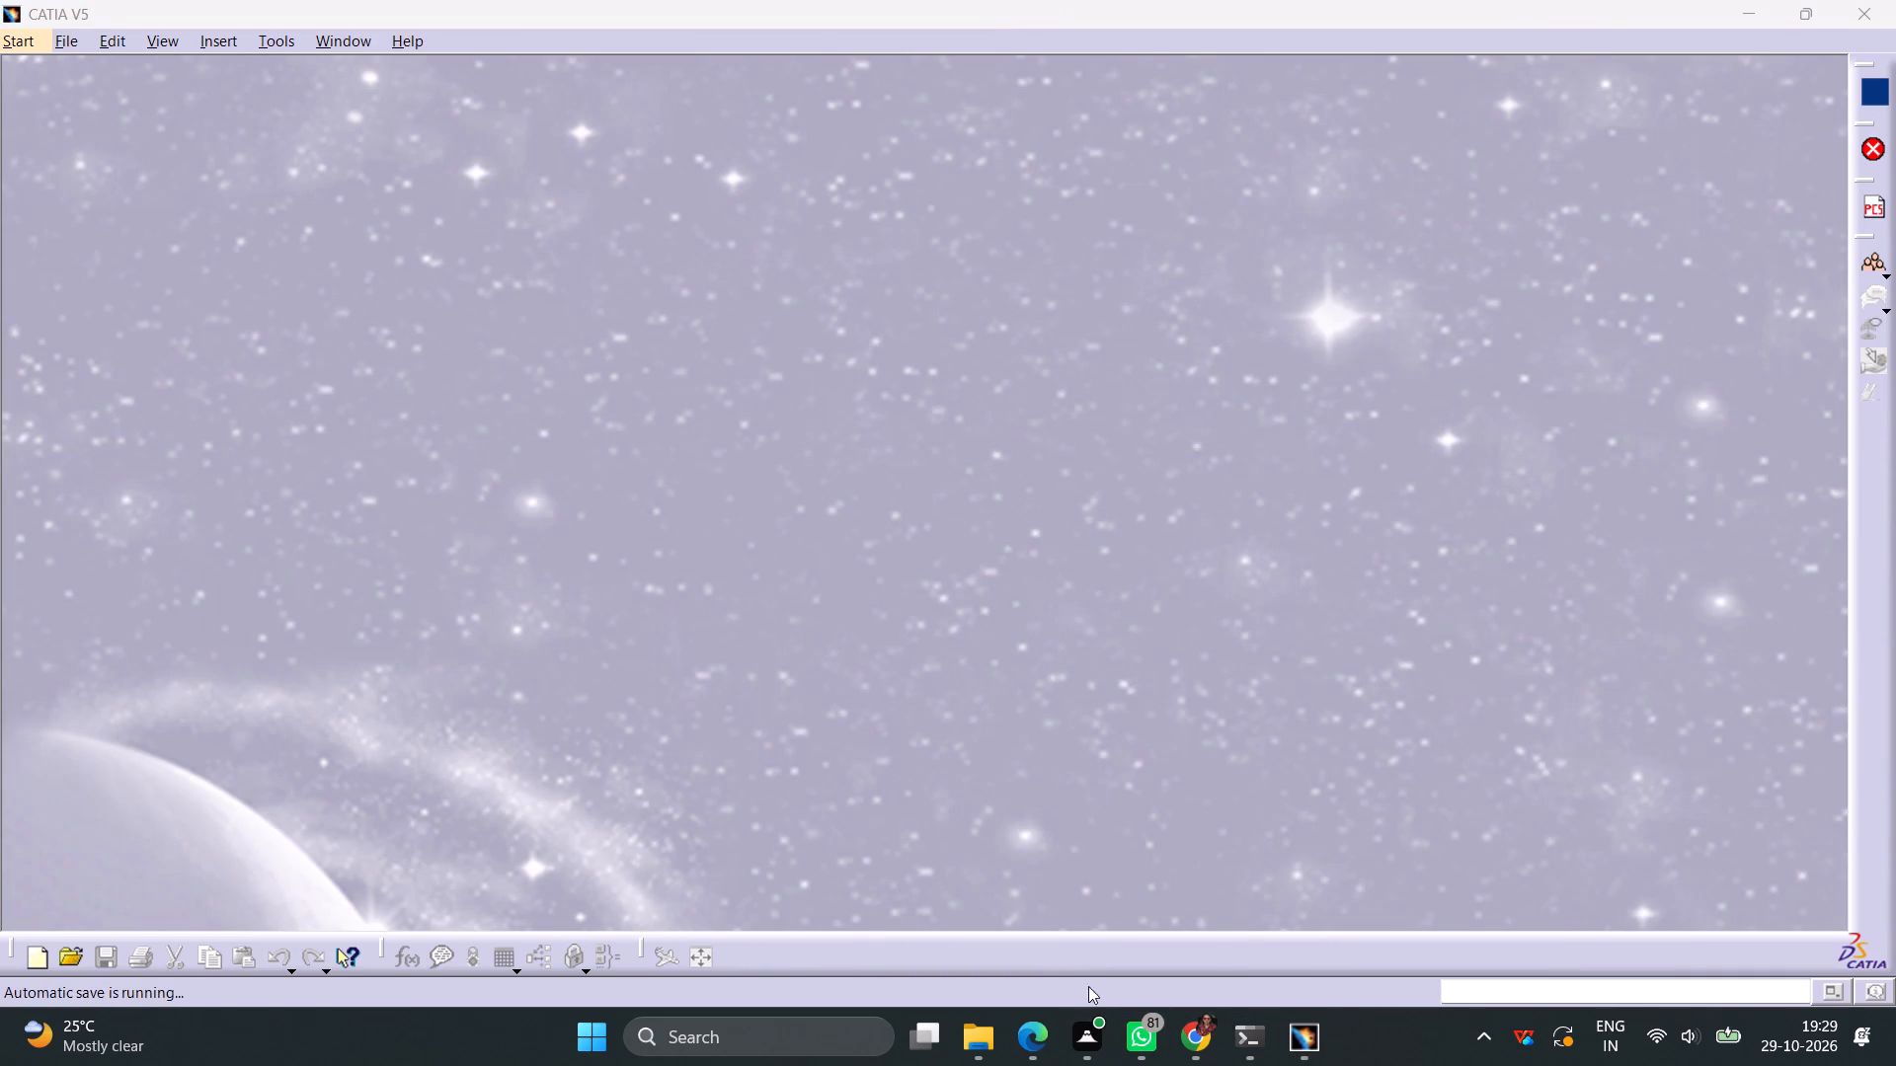